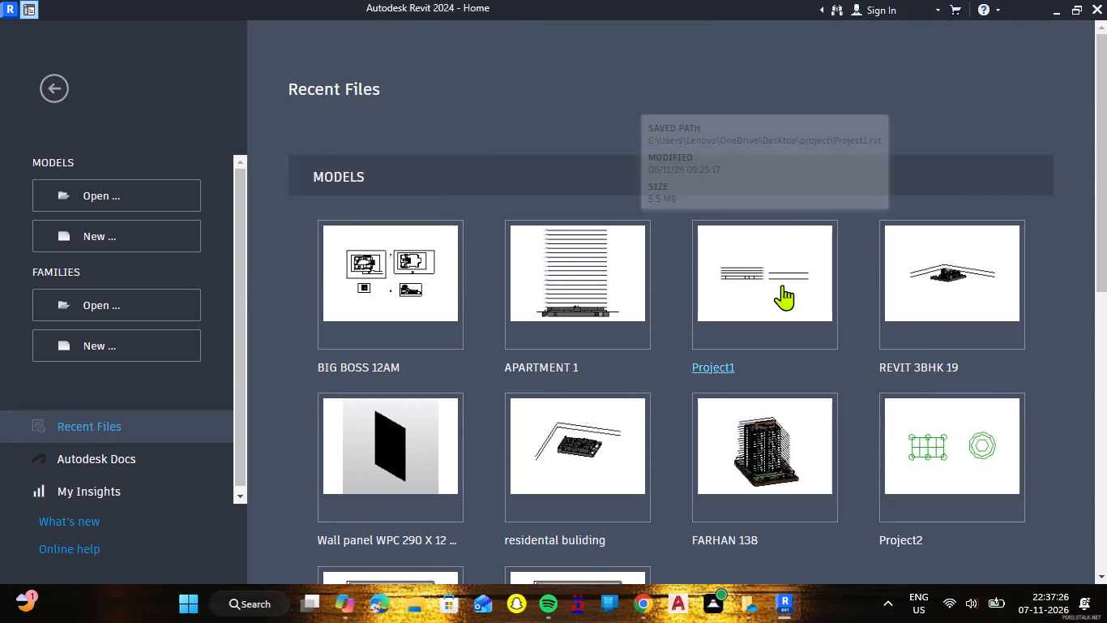
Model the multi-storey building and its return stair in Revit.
Create a new project from the default template.
click(139, 205)
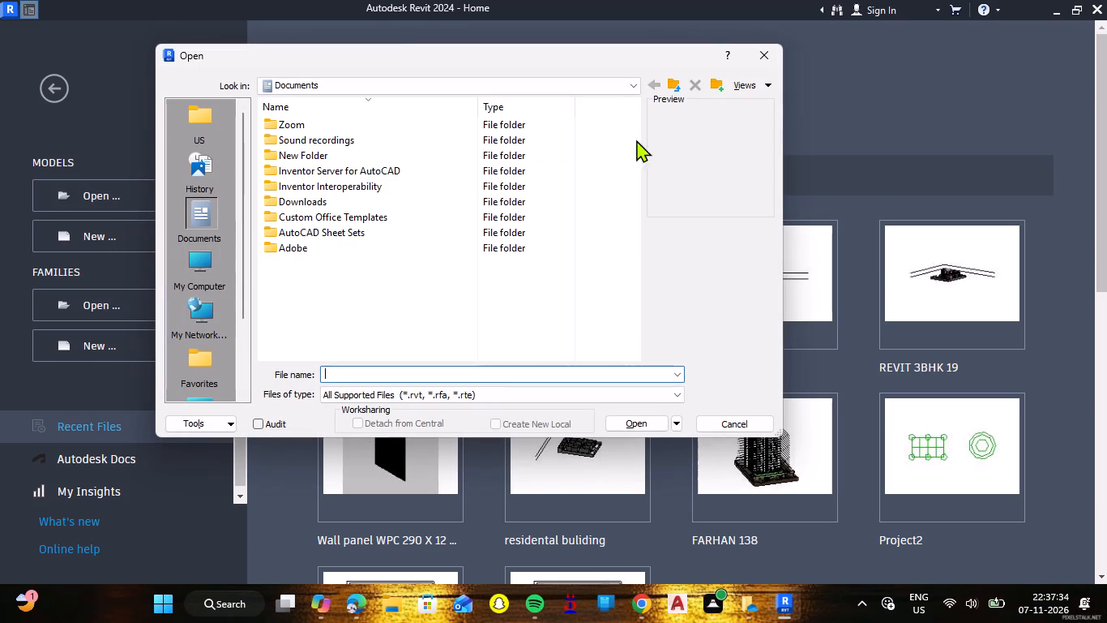
click(763, 51)
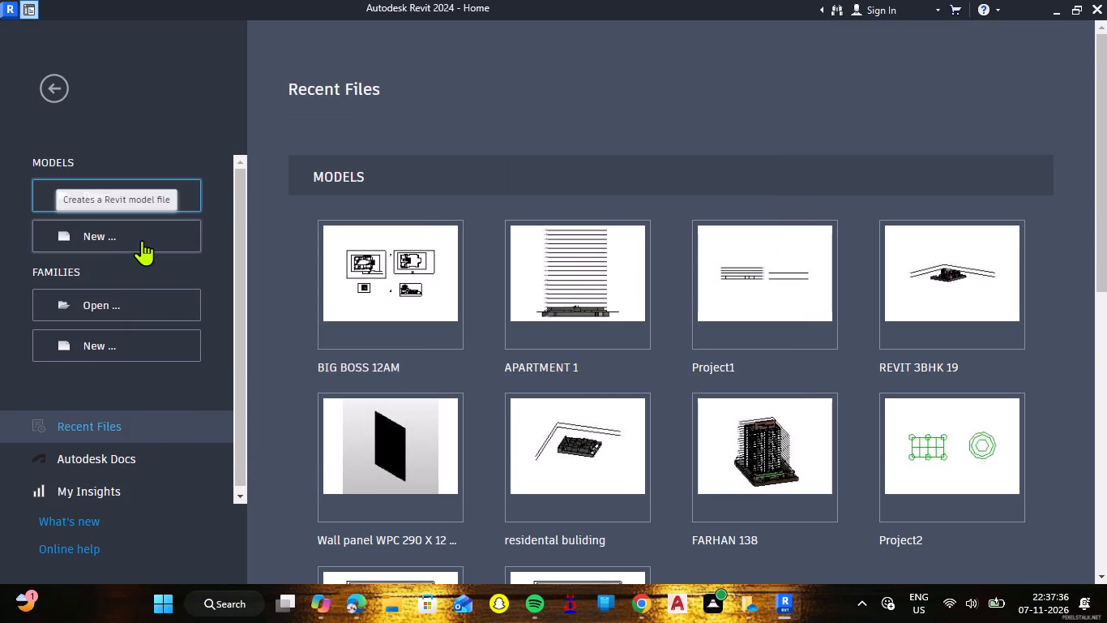
click(142, 240)
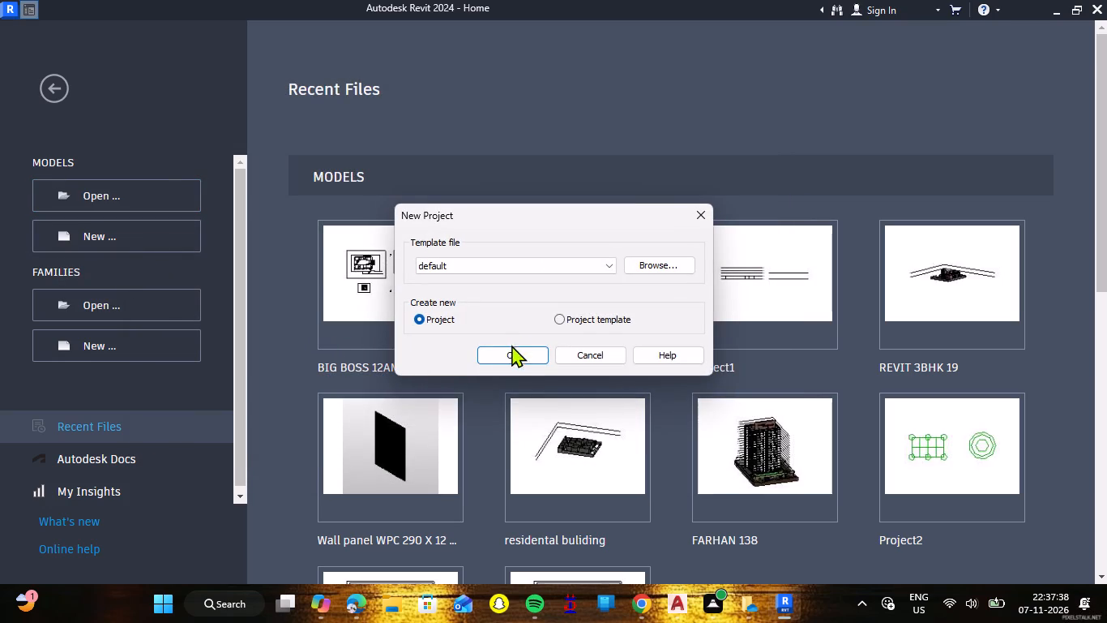
click(501, 356)
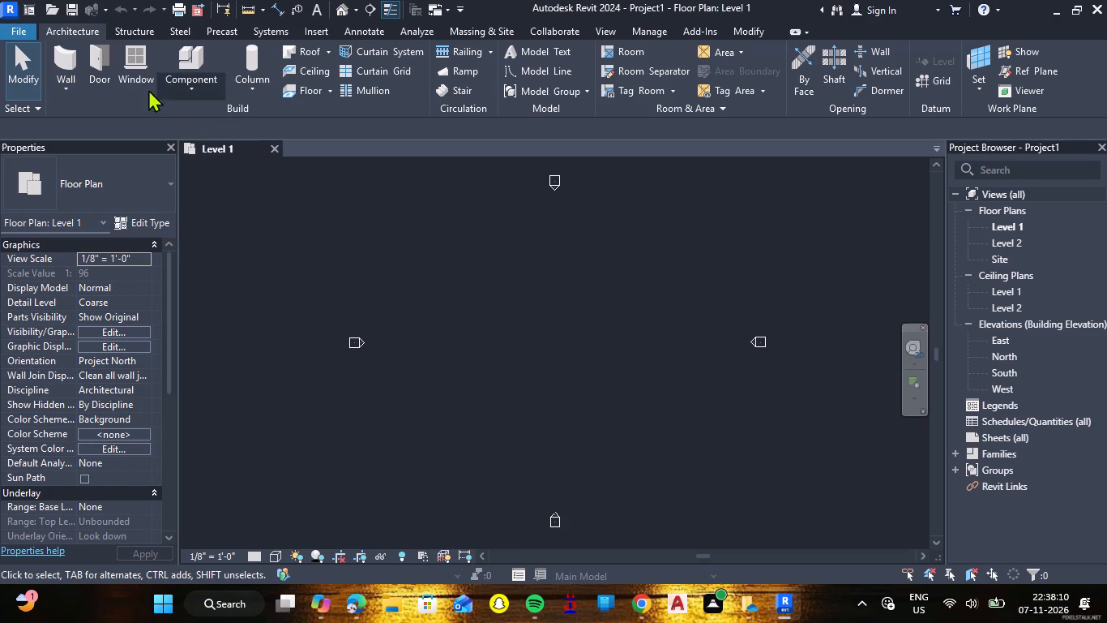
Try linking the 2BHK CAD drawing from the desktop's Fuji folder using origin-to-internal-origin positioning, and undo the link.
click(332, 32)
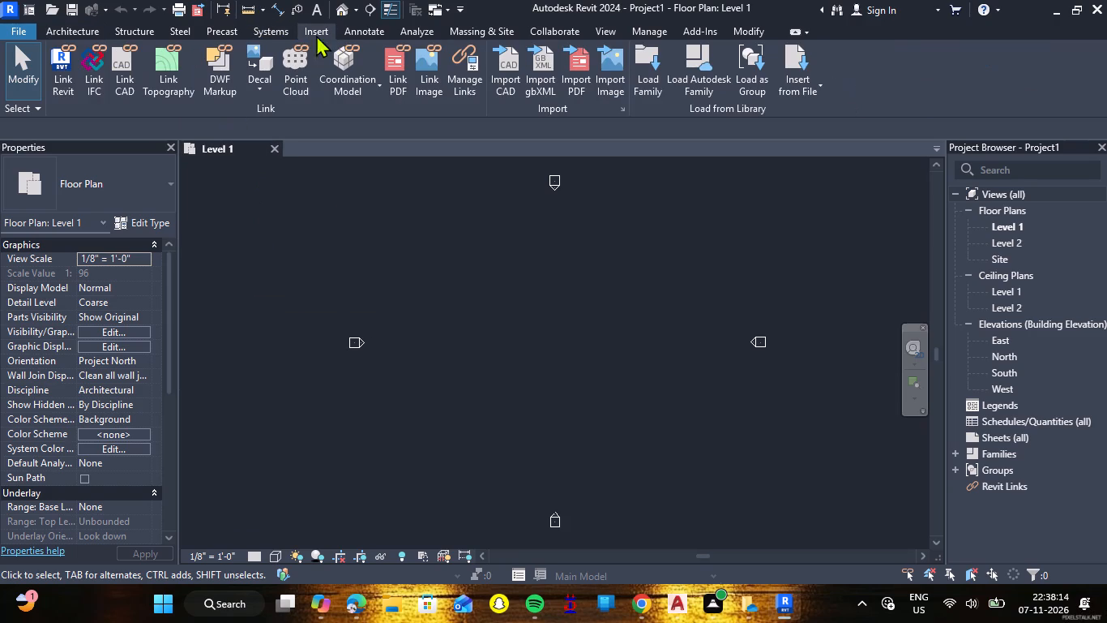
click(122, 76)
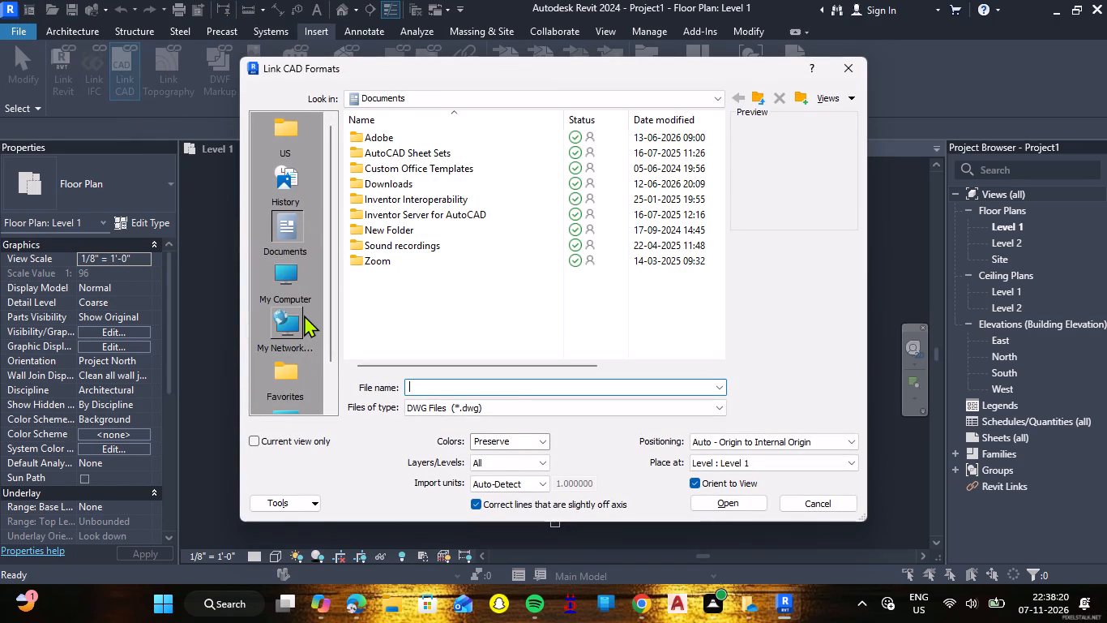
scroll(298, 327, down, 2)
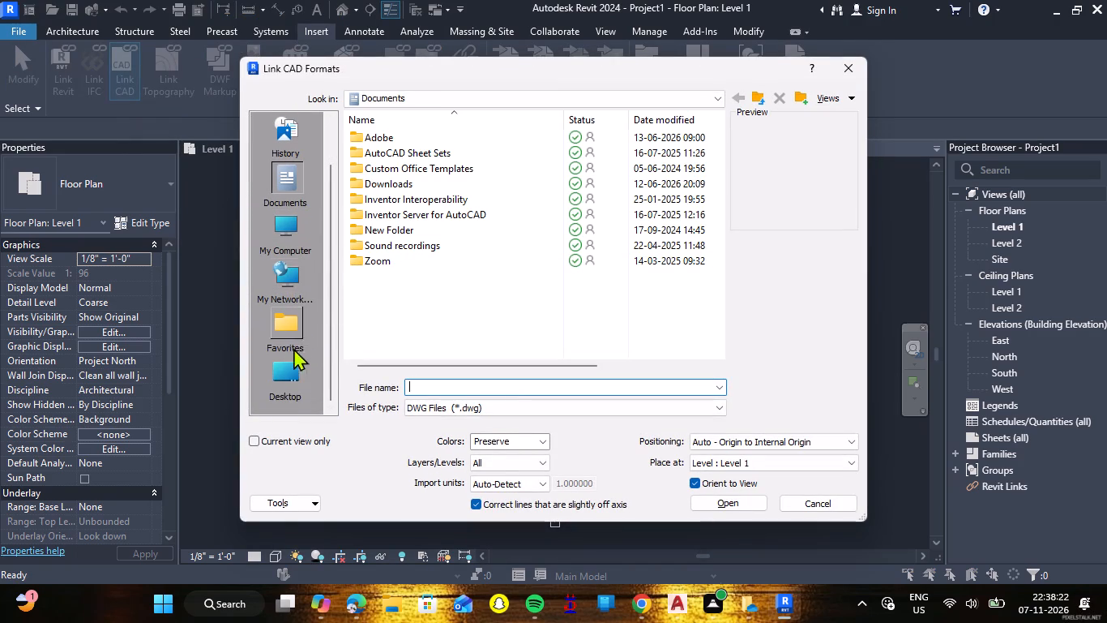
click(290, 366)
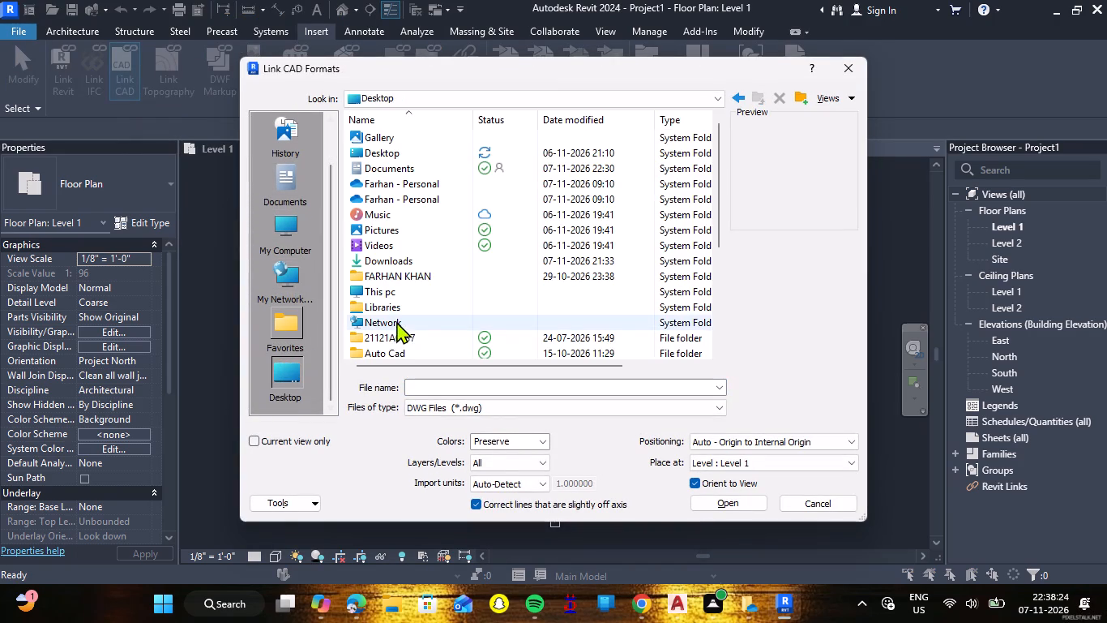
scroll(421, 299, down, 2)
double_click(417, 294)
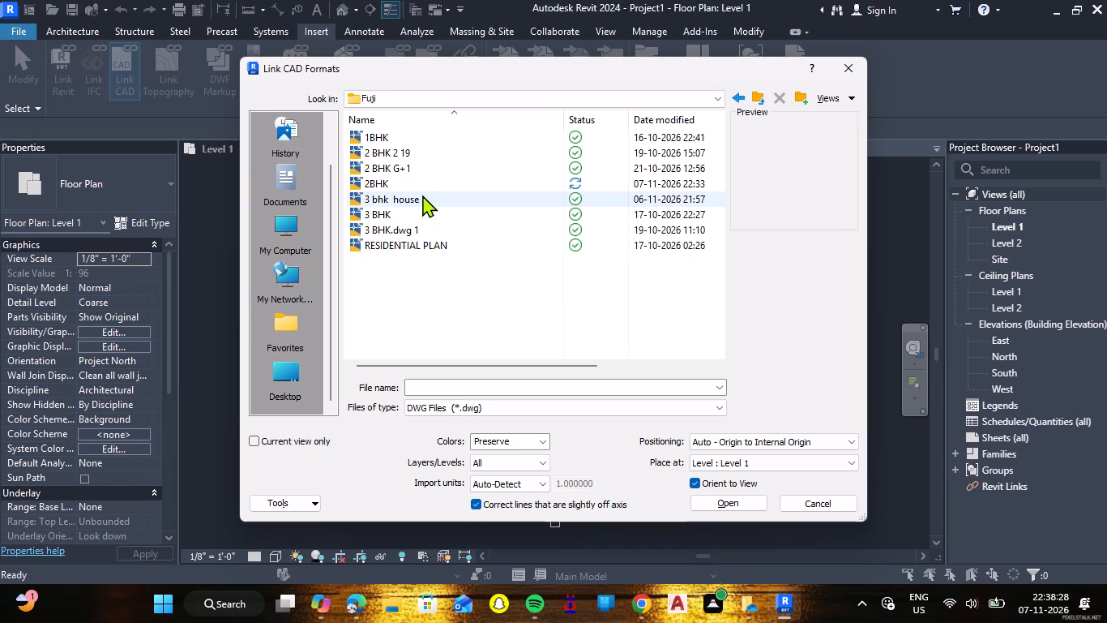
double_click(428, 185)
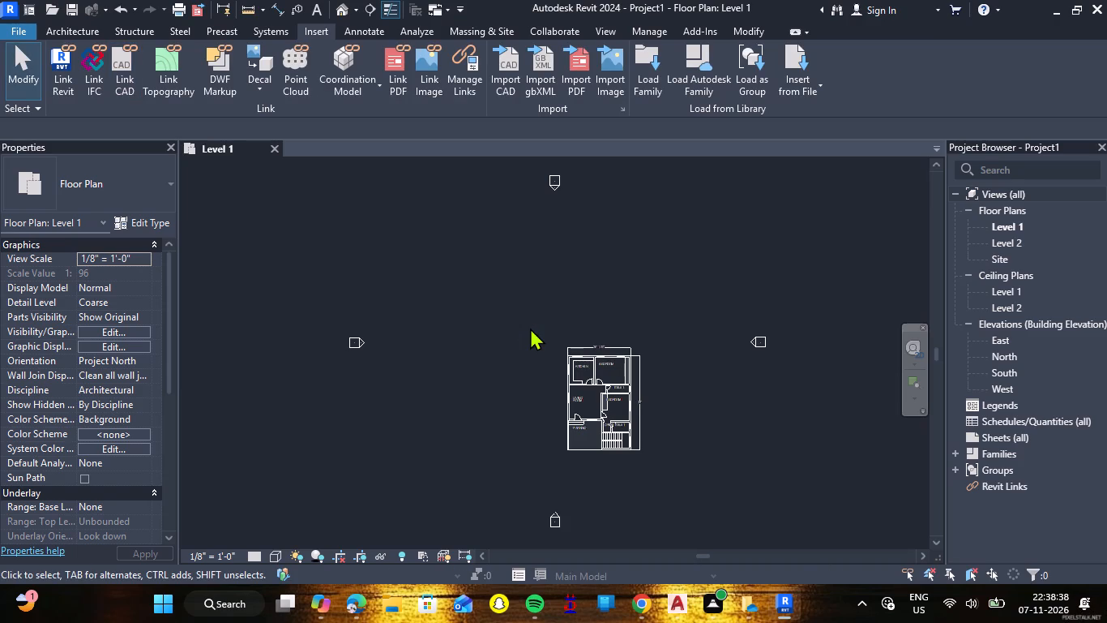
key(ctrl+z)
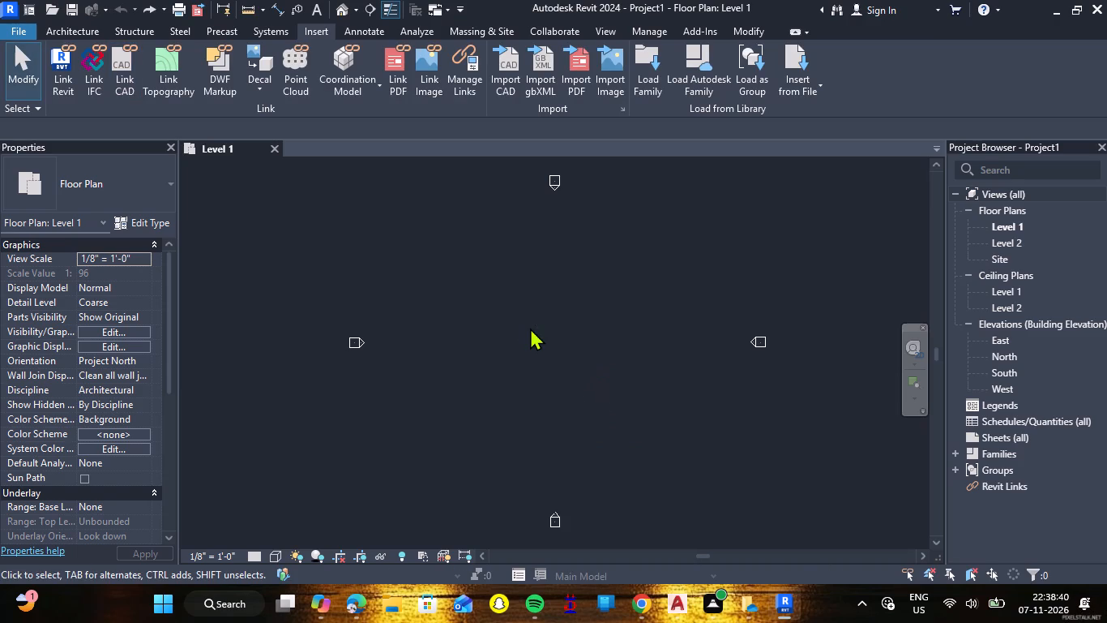
Link the 2BHK CAD drawing from the Fuji folder at Level 1 with Auto - Center to Center positioning.
click(120, 70)
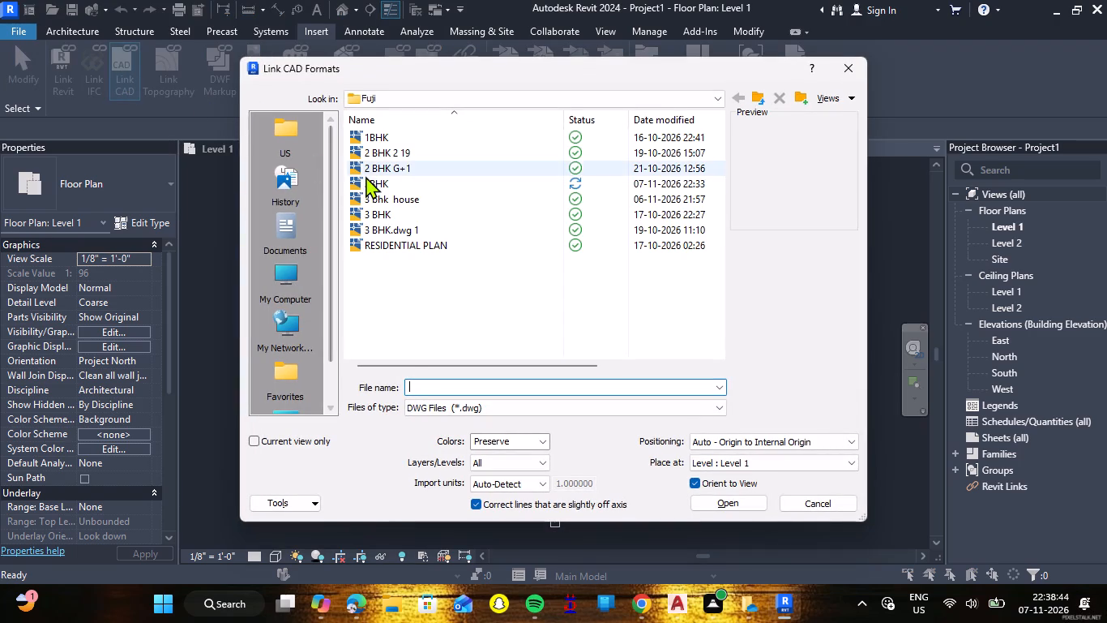
click(365, 176)
click(722, 442)
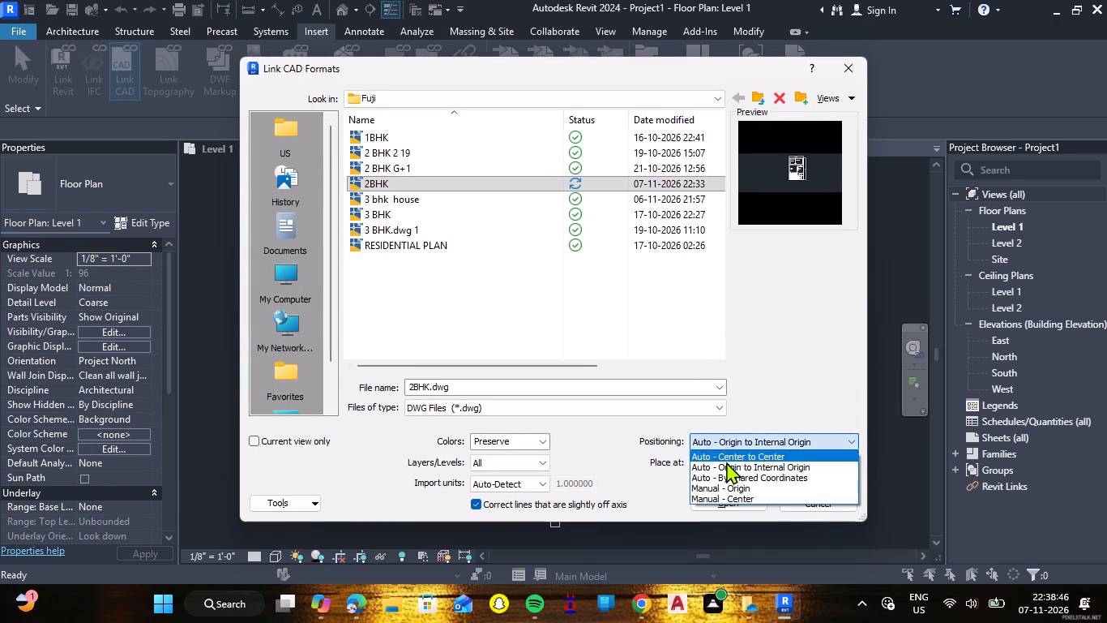
click(726, 462)
click(730, 444)
click(731, 454)
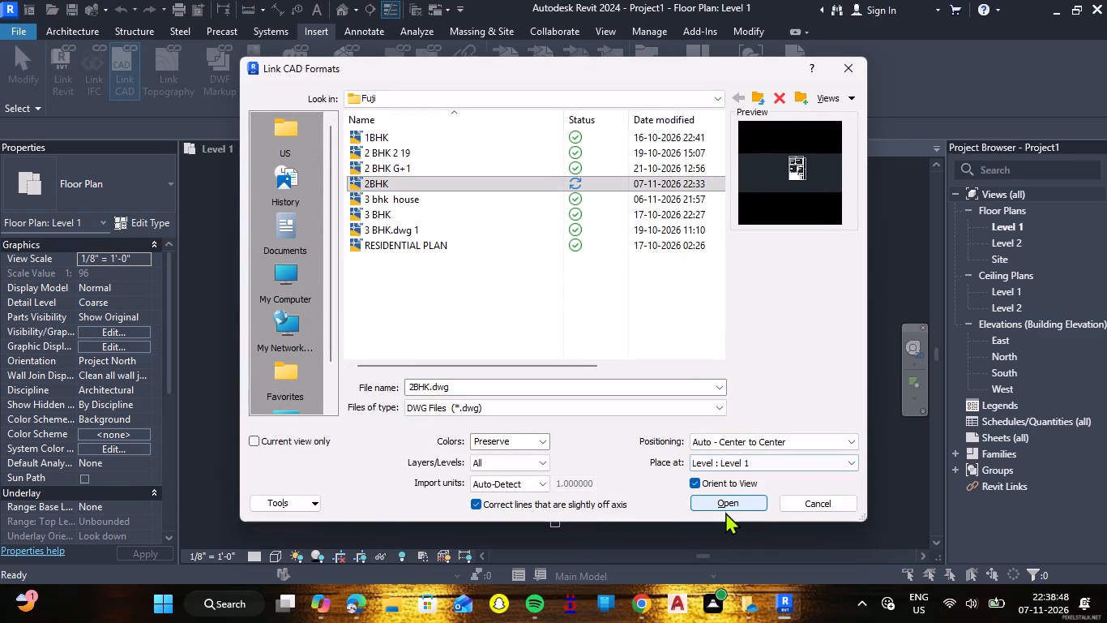
click(724, 506)
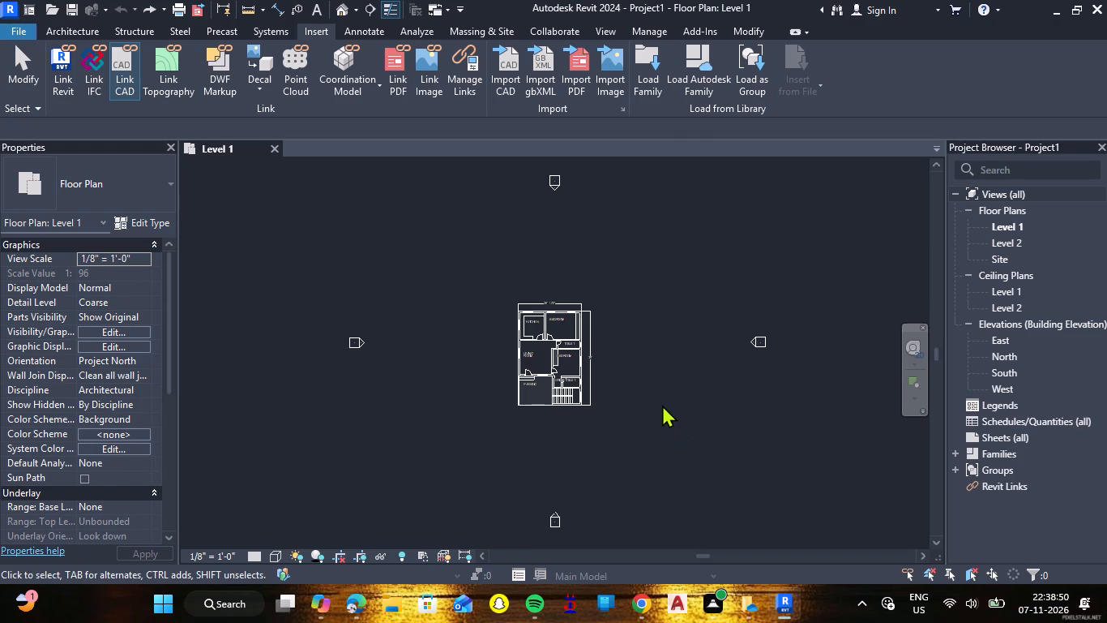
scroll(564, 386, up, 4)
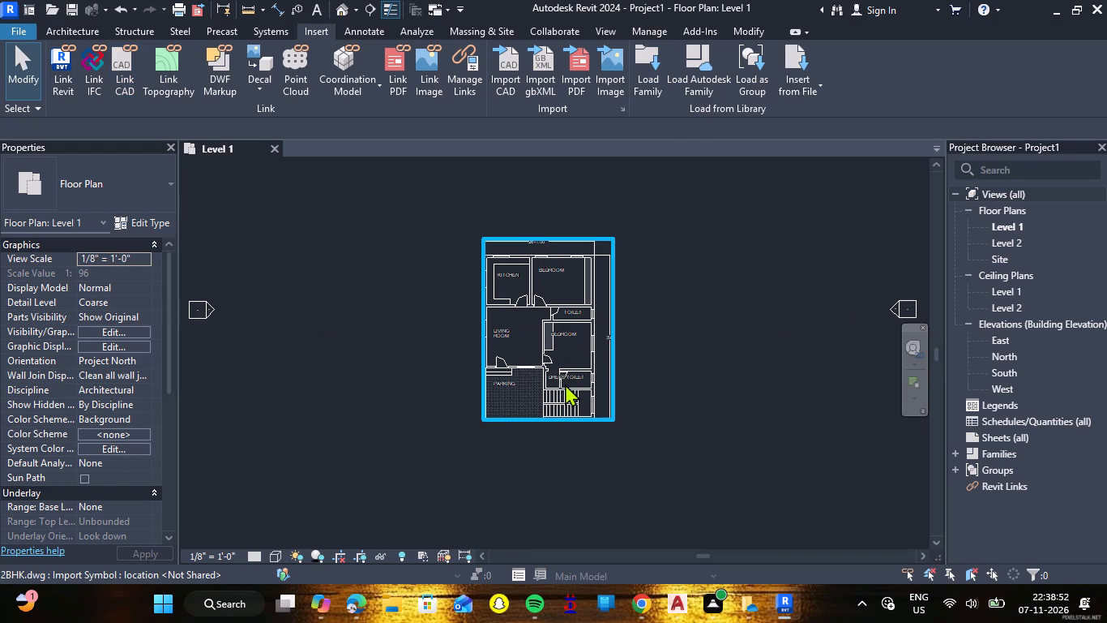
scroll(565, 384, up, 1)
scroll(571, 388, down, 2)
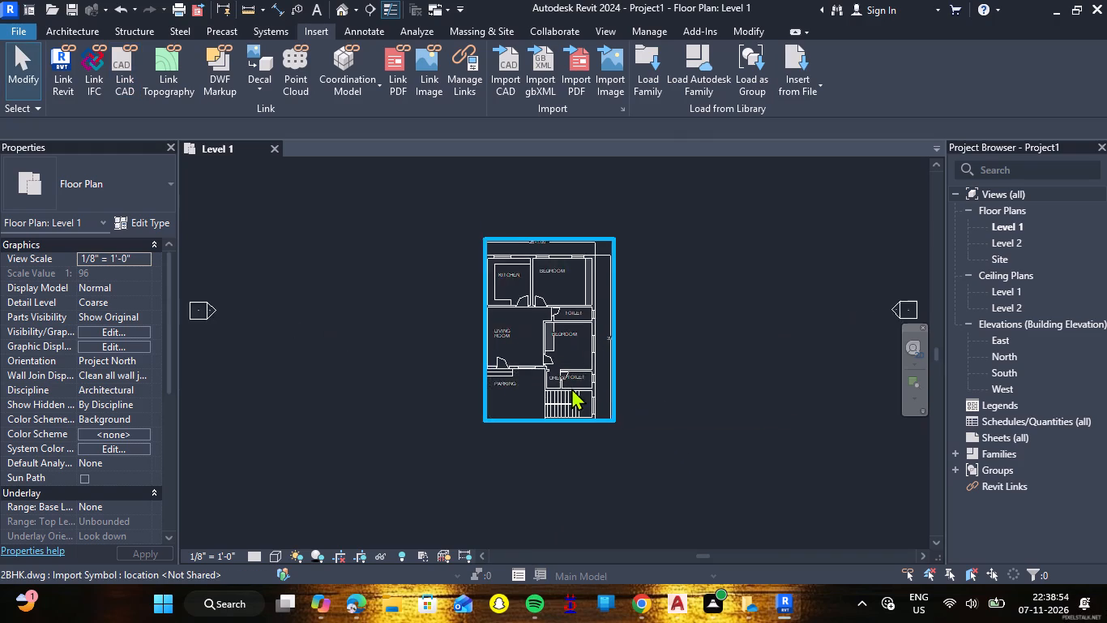
scroll(571, 388, down, 1)
scroll(571, 388, up, 2)
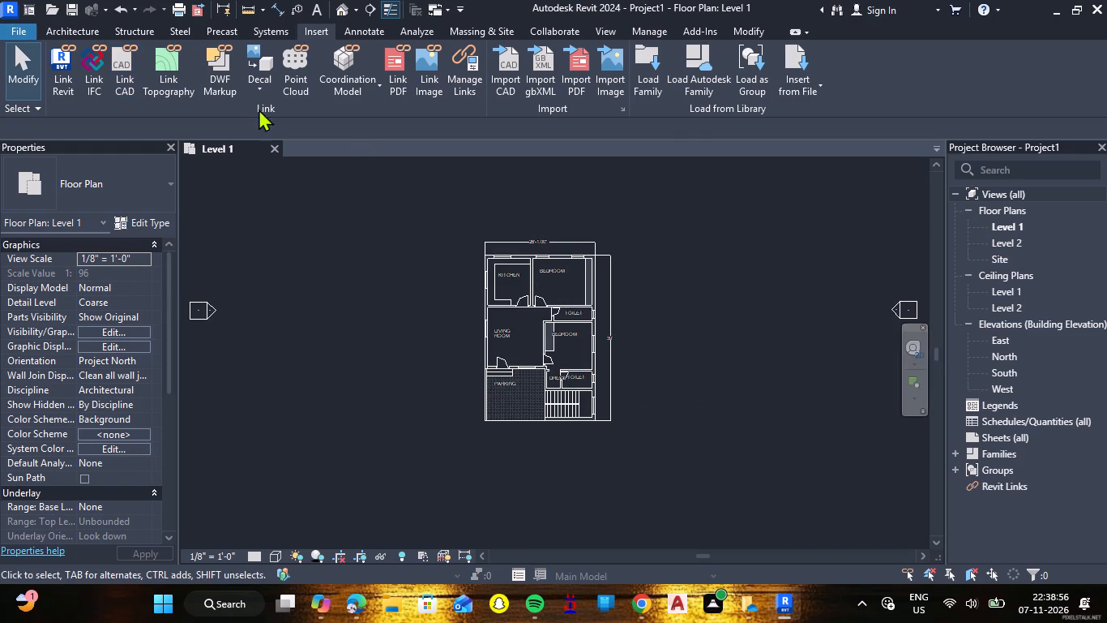
In the South elevation, set the elevation of Level 2 to 10' 6".
click(75, 28)
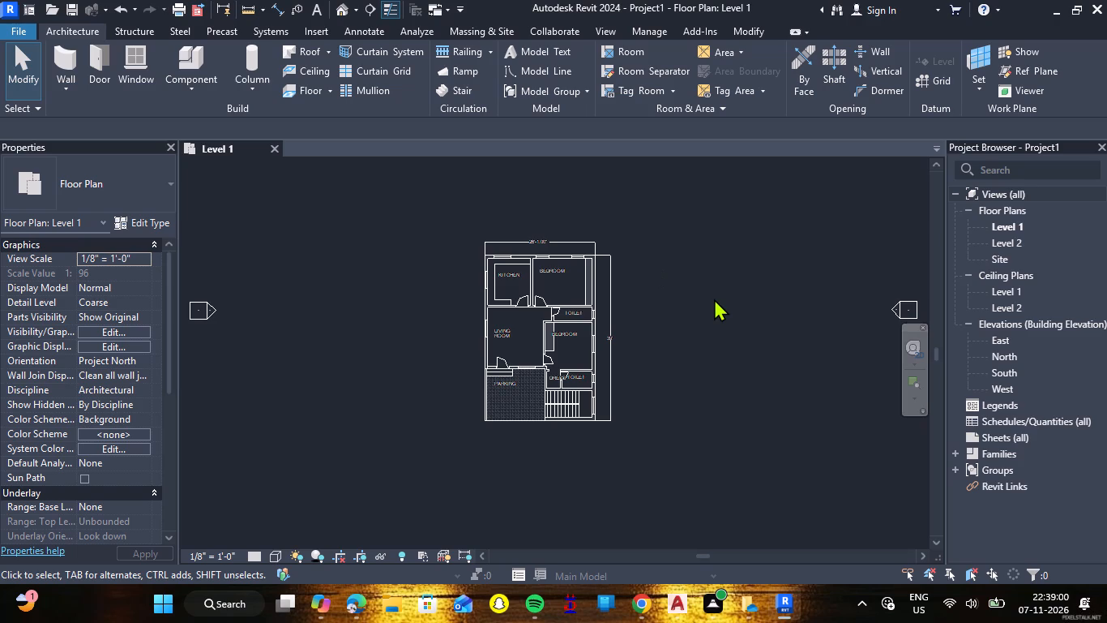
double_click(1019, 368)
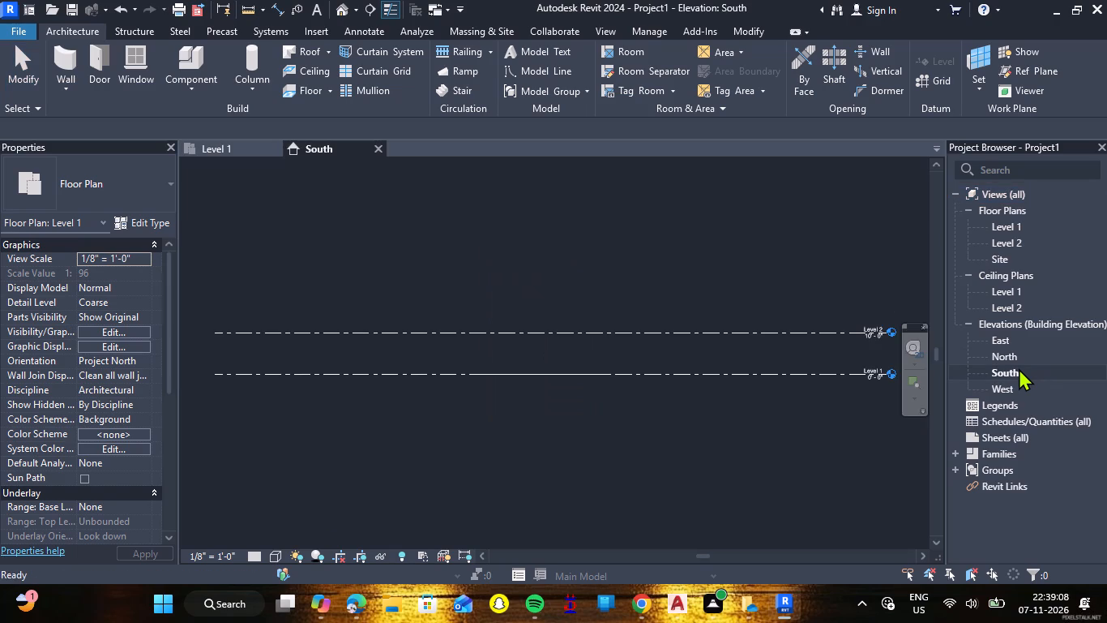
scroll(861, 384, down, 2)
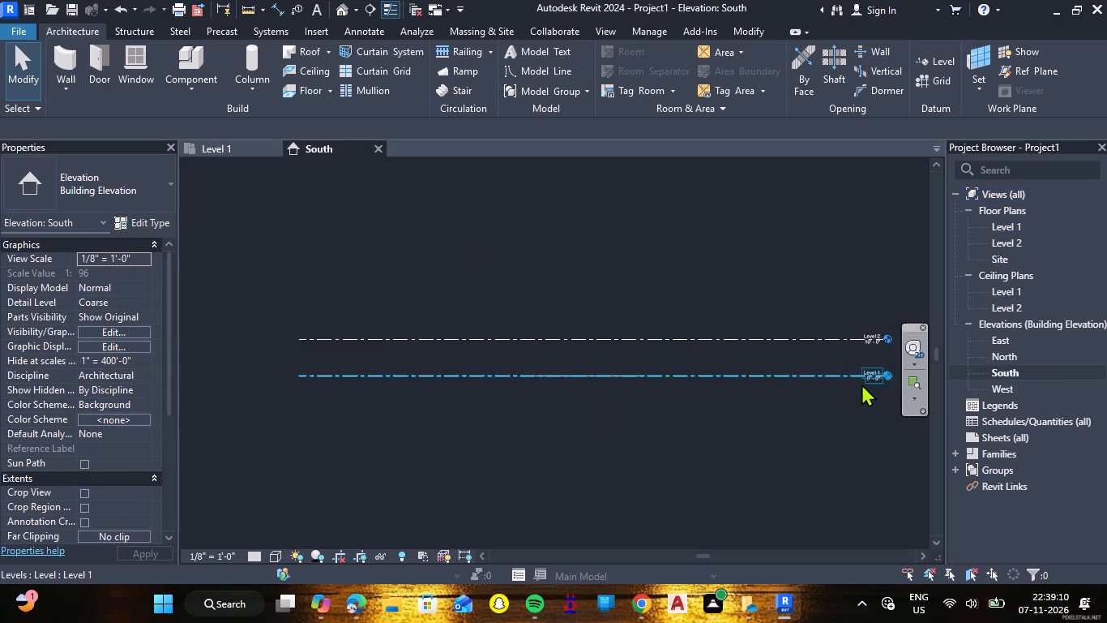
scroll(861, 384, down, 1)
scroll(890, 377, up, 8)
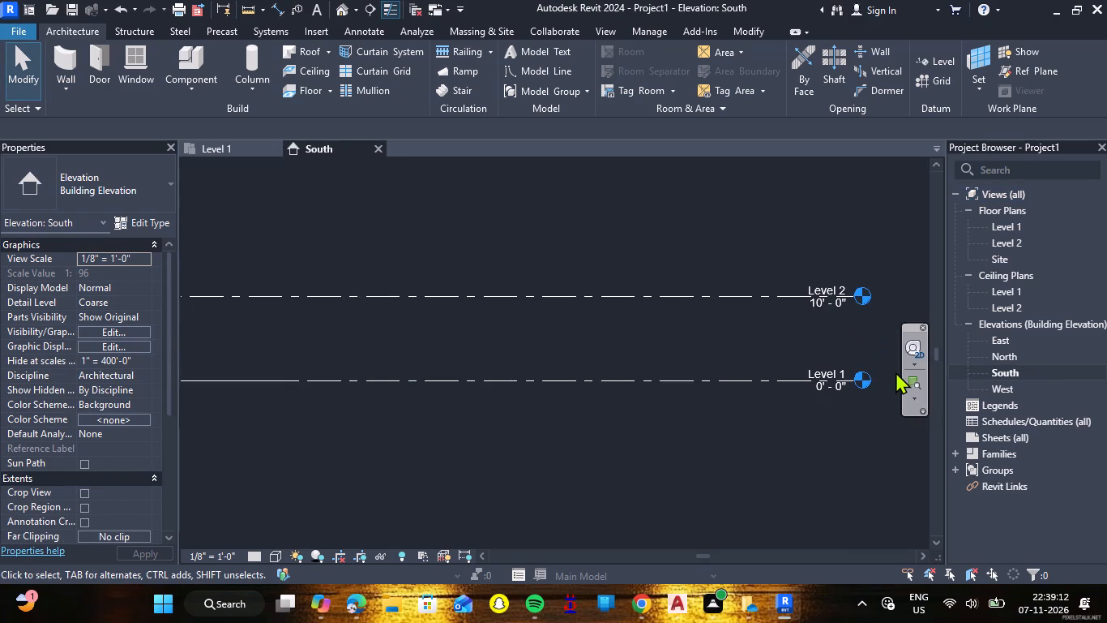
scroll(897, 334, up, 2)
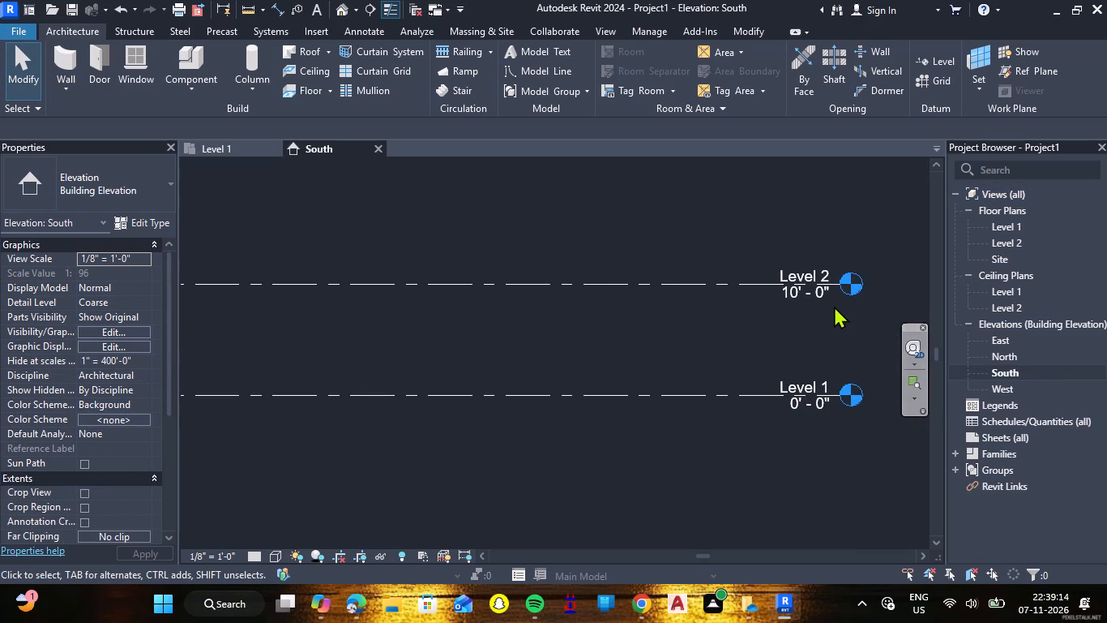
click(801, 300)
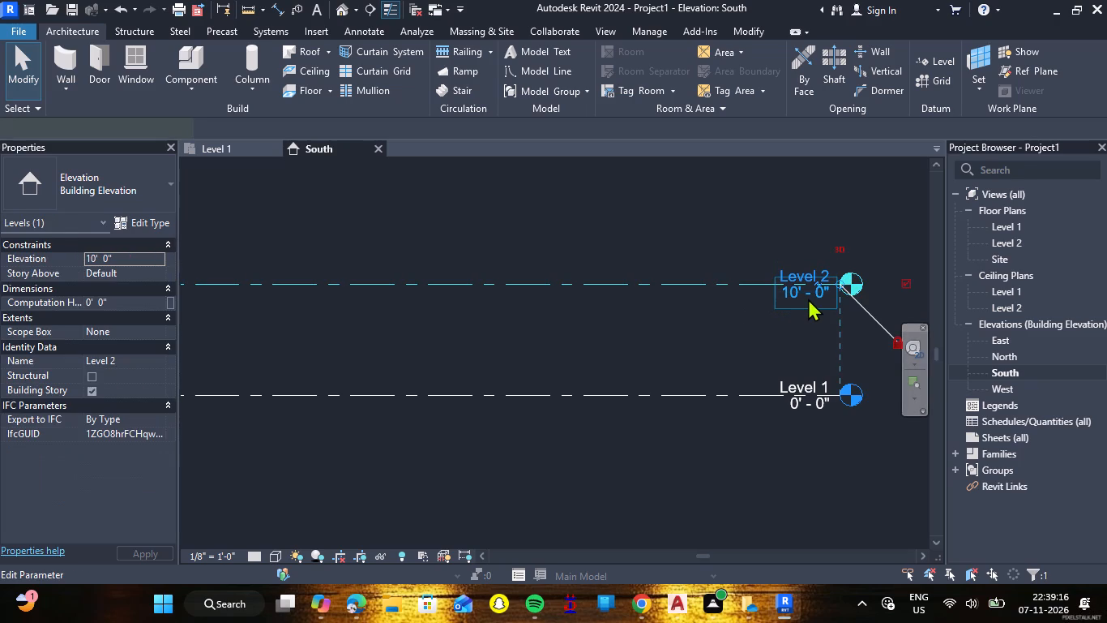
click(808, 299)
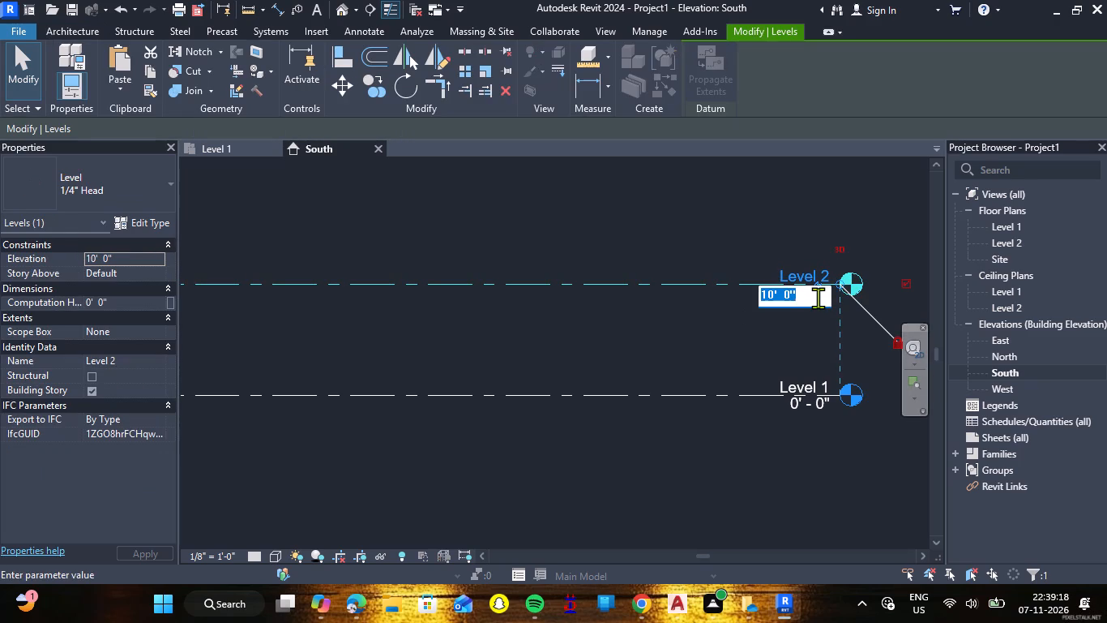
key(BackSpace)
text(10')
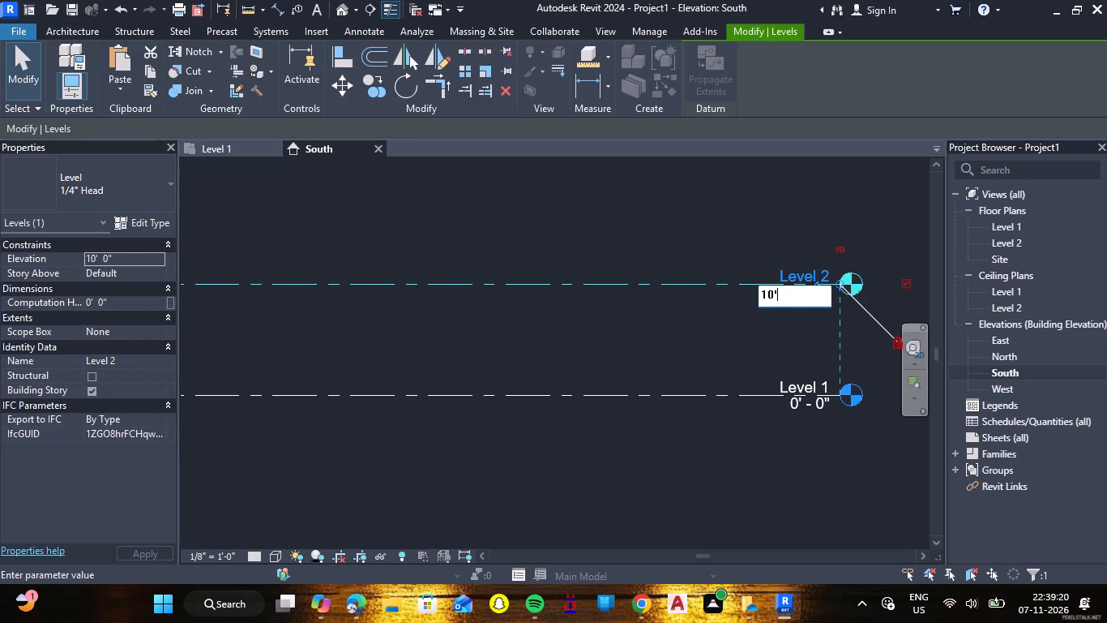
text(6")
key(Return)
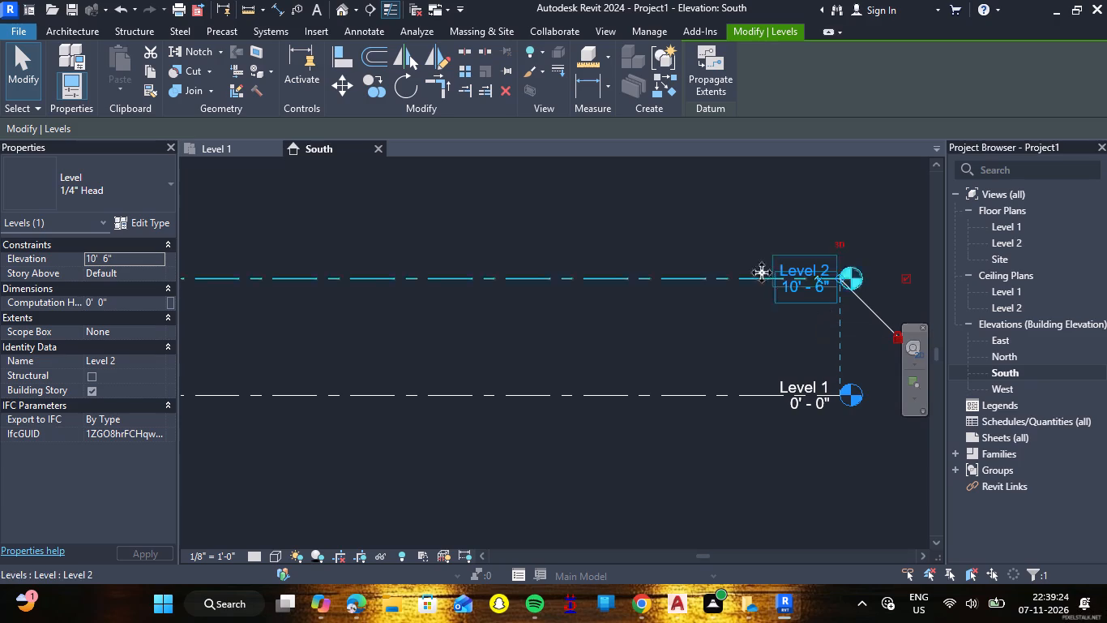
click(727, 224)
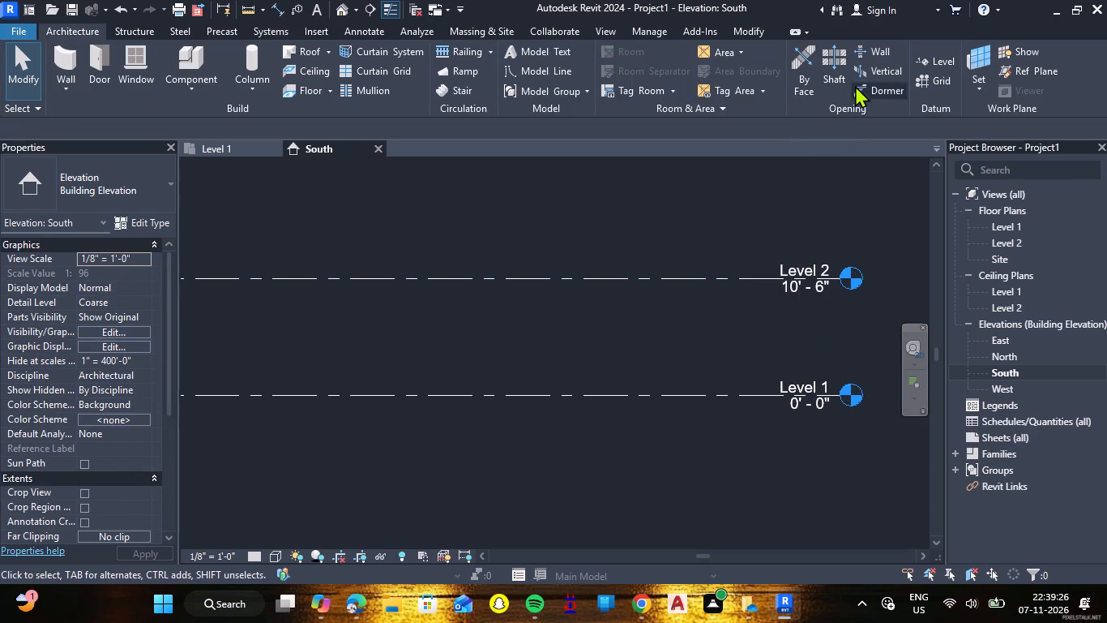
Create a level 10' 6" above Level 2 by picking the Level 2 line with a 10' 6" offset.
click(933, 63)
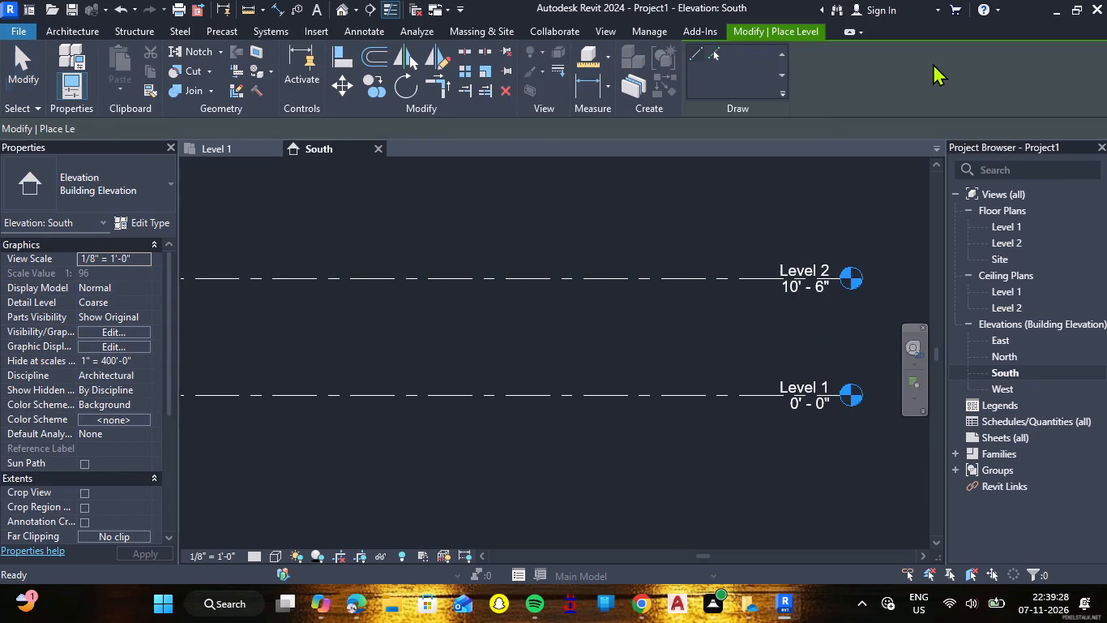
click(717, 57)
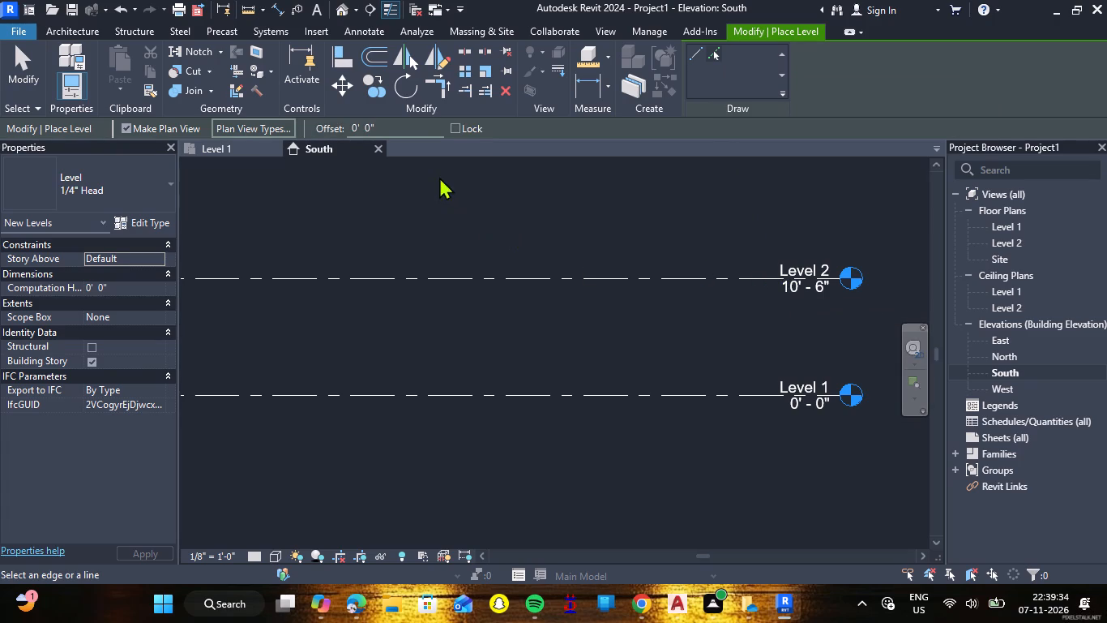
click(409, 129)
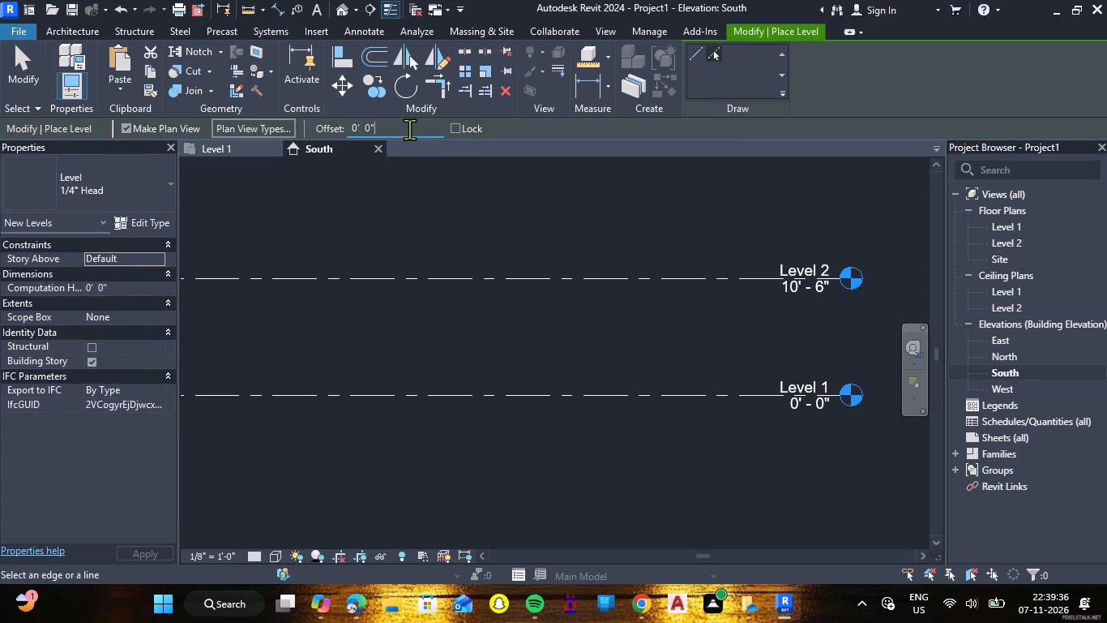
key(BackSpace)
key(BackSpace)
key(BackSpace)
key(BackSpace)
key(BackSpace)
key(BackSpace)
key(BackSpace)
key(BackSpace)
key(BackSpace)
key(BackSpace)
key(BackSpace)
key(BackSpace)
key(BackSpace)
key(BackSpace)
key(BackSpace)
key(BackSpace)
key(BackSpace)
key(BackSpace)
key(BackSpace)
key(BackSpace)
key(1)
text(0')
key(6)
key(shift+quotedbl)
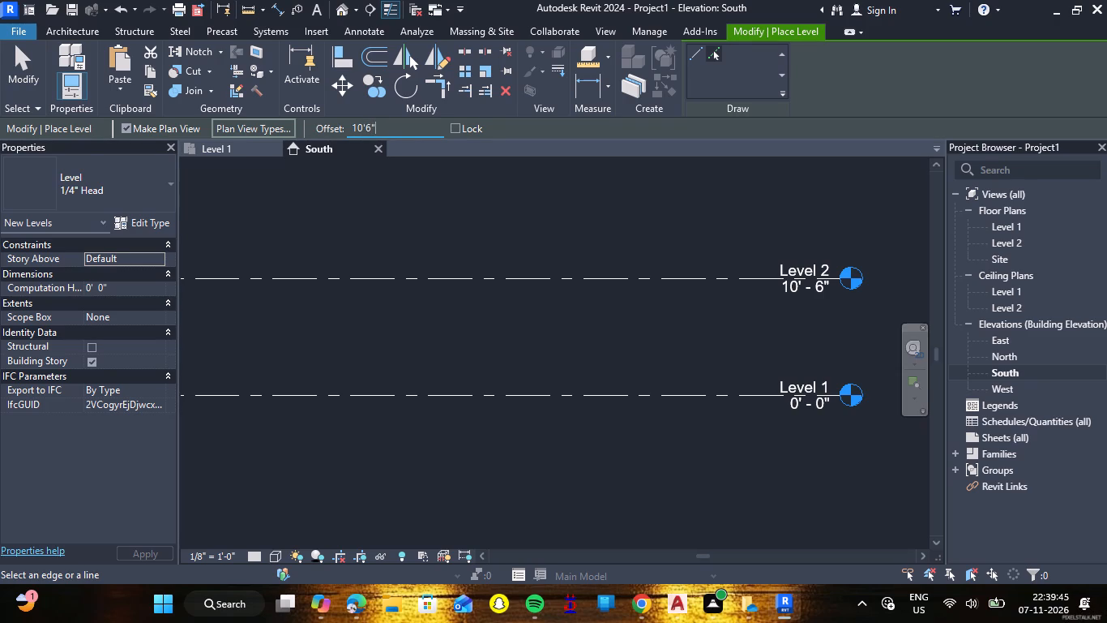
key(Return)
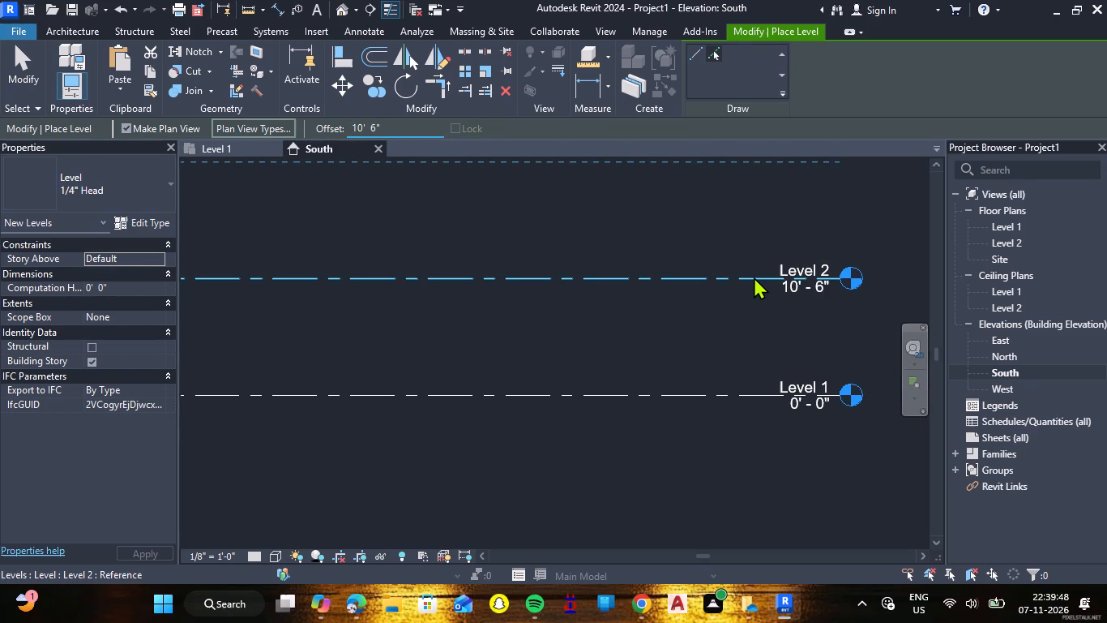
click(754, 277)
Add three more levels above Level 3, each offset 10' 6" from the previous one, up to 52' 6".
scroll(754, 277, down, 3)
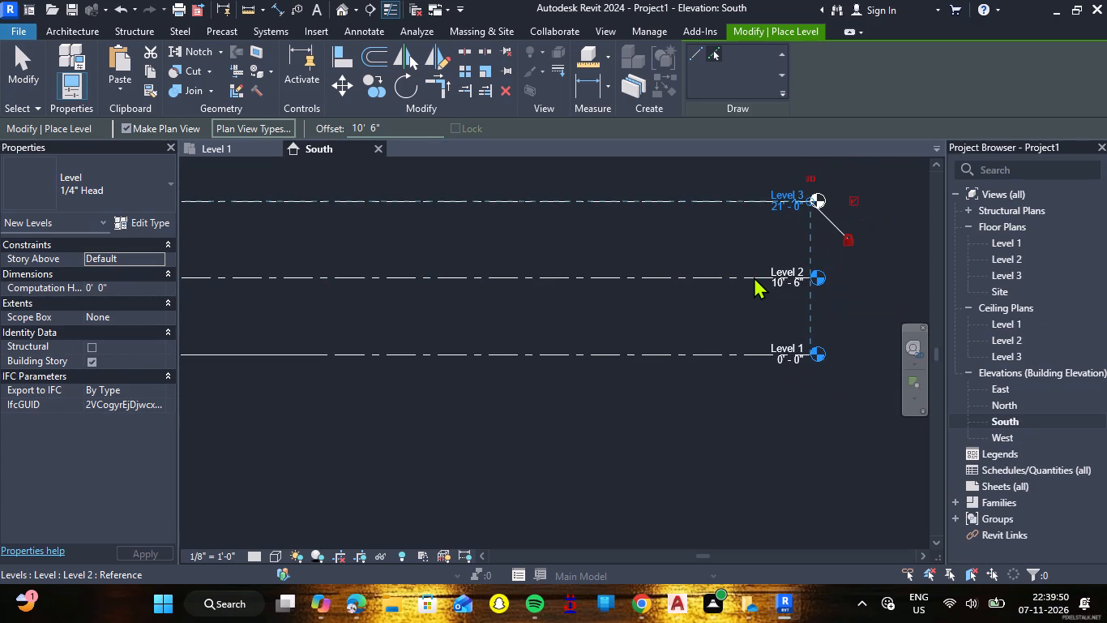
scroll(749, 229, down, 7)
scroll(711, 183, up, 5)
scroll(711, 182, down, 5)
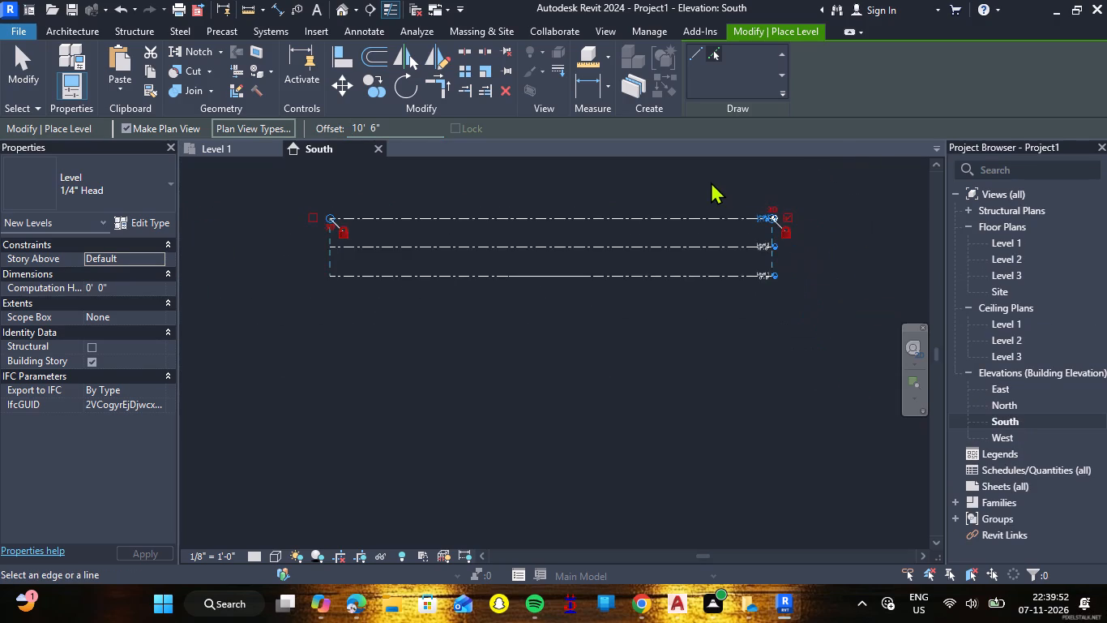
scroll(709, 174, down, 6)
scroll(695, 164, up, 8)
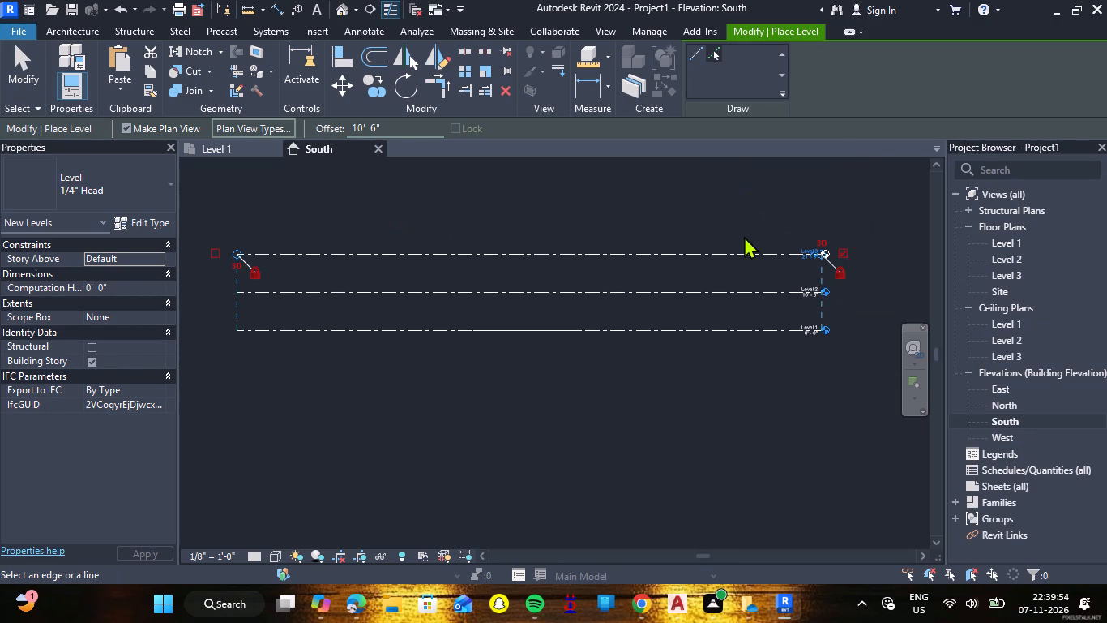
click(745, 251)
click(742, 214)
scroll(745, 208, down, 5)
scroll(720, 157, up, 6)
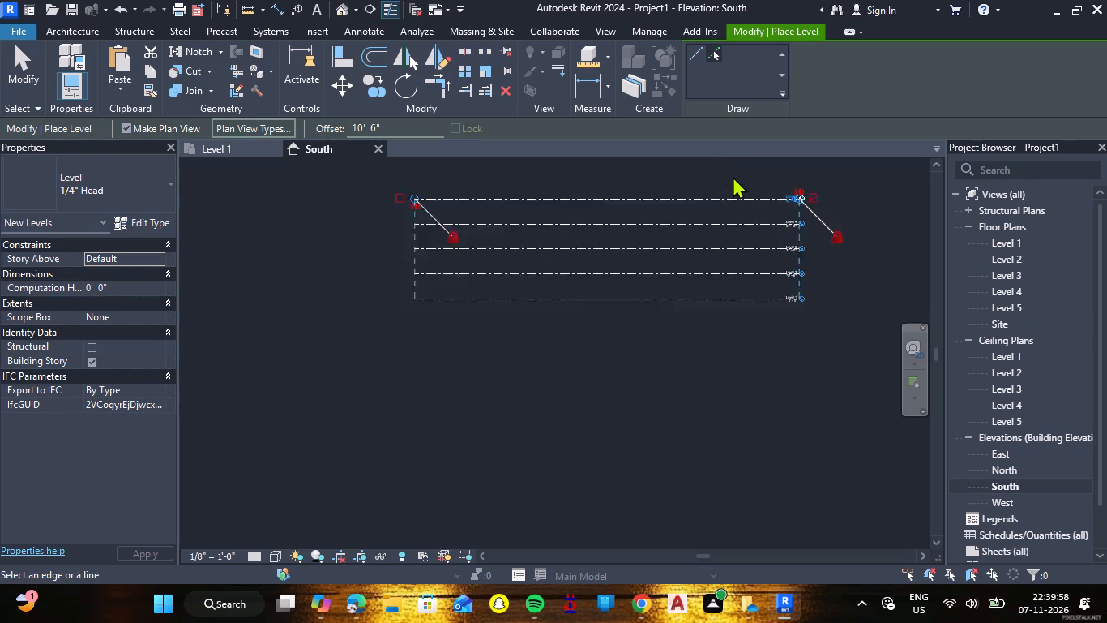
scroll(733, 176, up, 3)
click(750, 208)
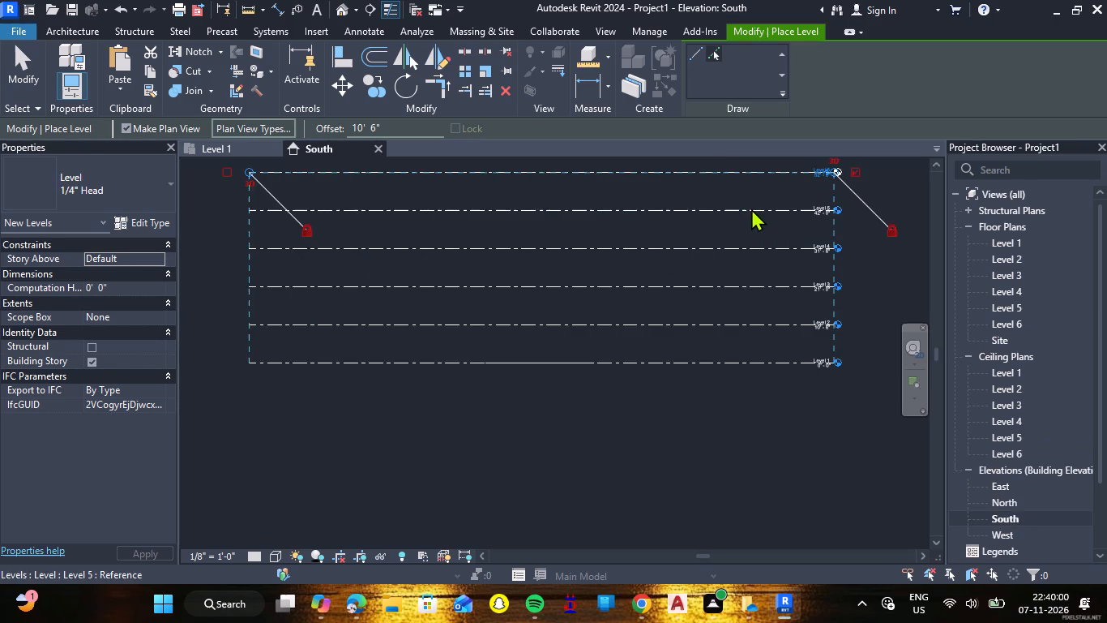
Continue adding levels above the 52' 6" level with the same 10' 6" offset up to Level 10, and end level placement.
scroll(751, 208, down, 3)
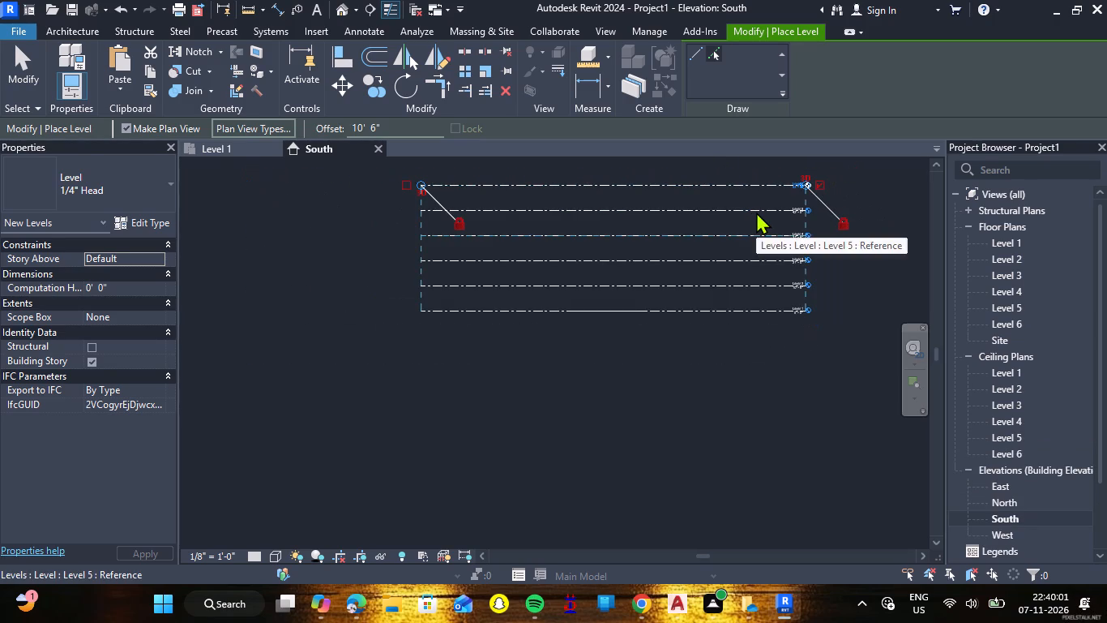
scroll(780, 159, up, 5)
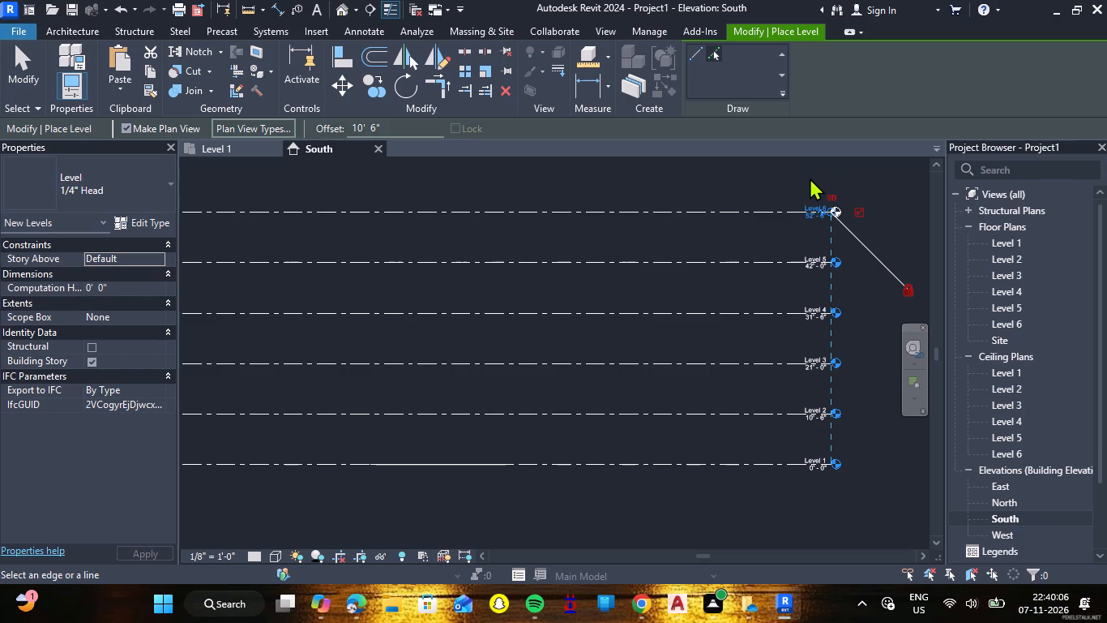
scroll(810, 178, up, 3)
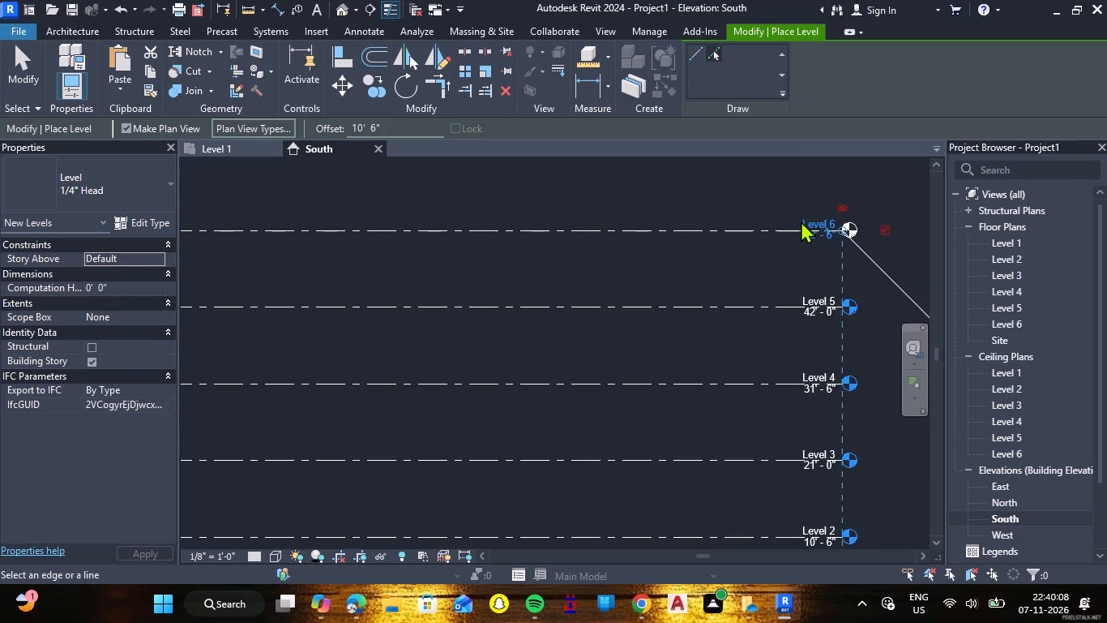
scroll(771, 220, down, 4)
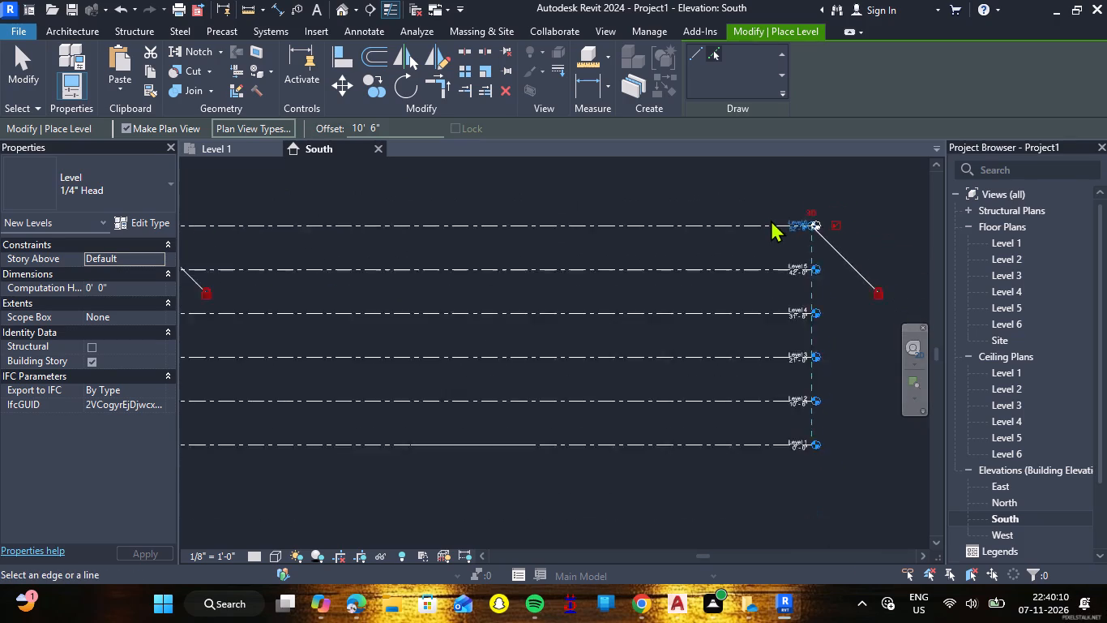
scroll(771, 220, down, 6)
click(756, 214)
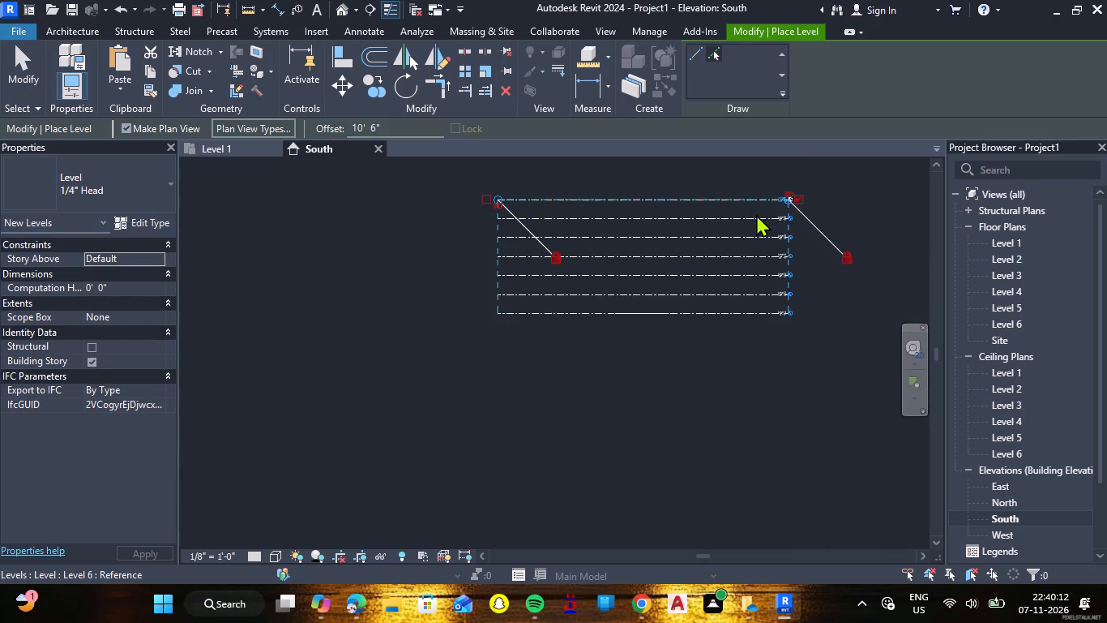
double_click(759, 195)
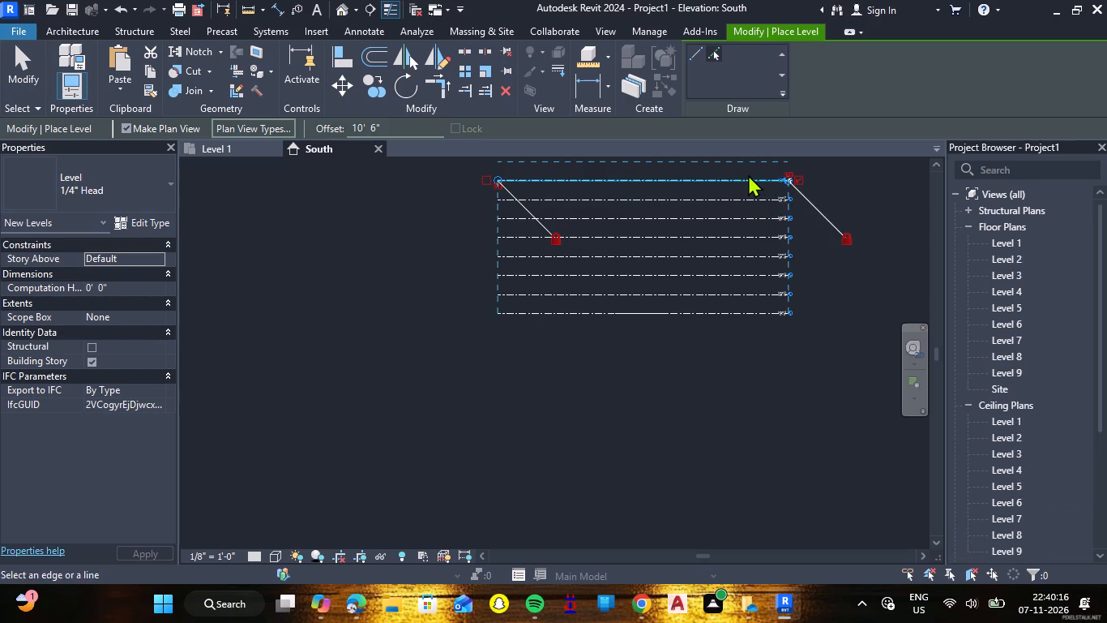
click(747, 179)
scroll(815, 175, down, 4)
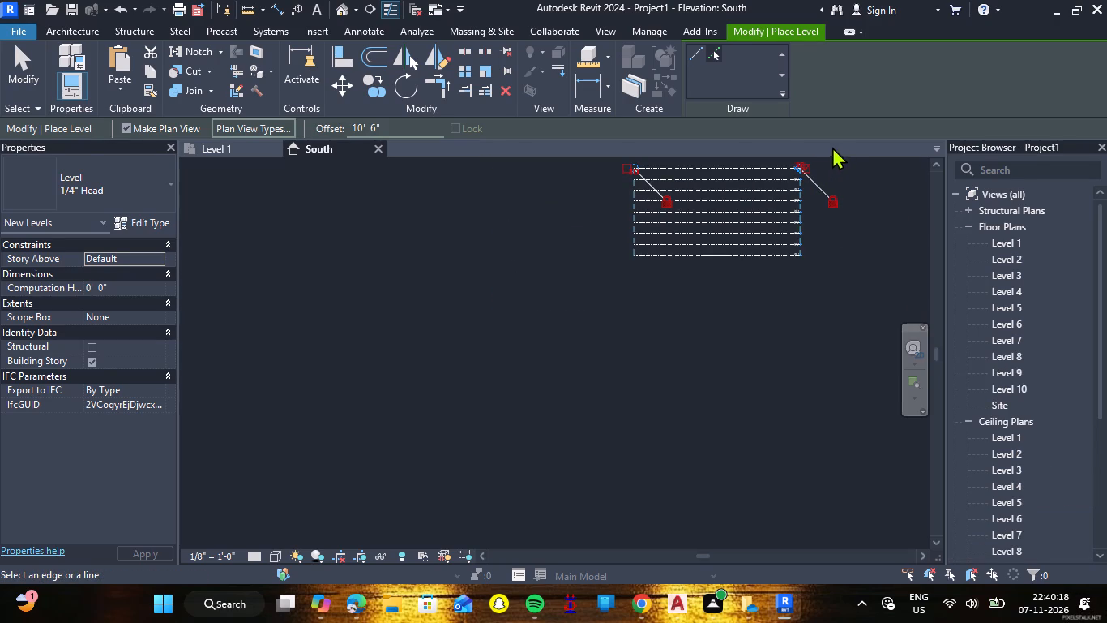
scroll(816, 153, up, 5)
scroll(814, 157, down, 8)
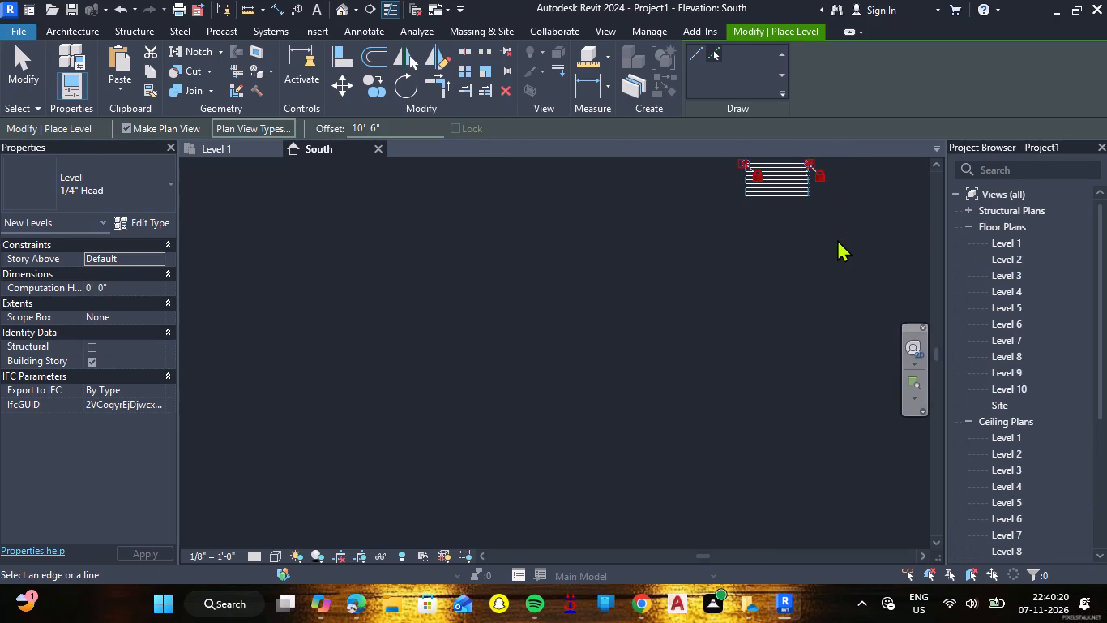
middle_drag(833, 238, 793, 339)
middle_click(750, 406)
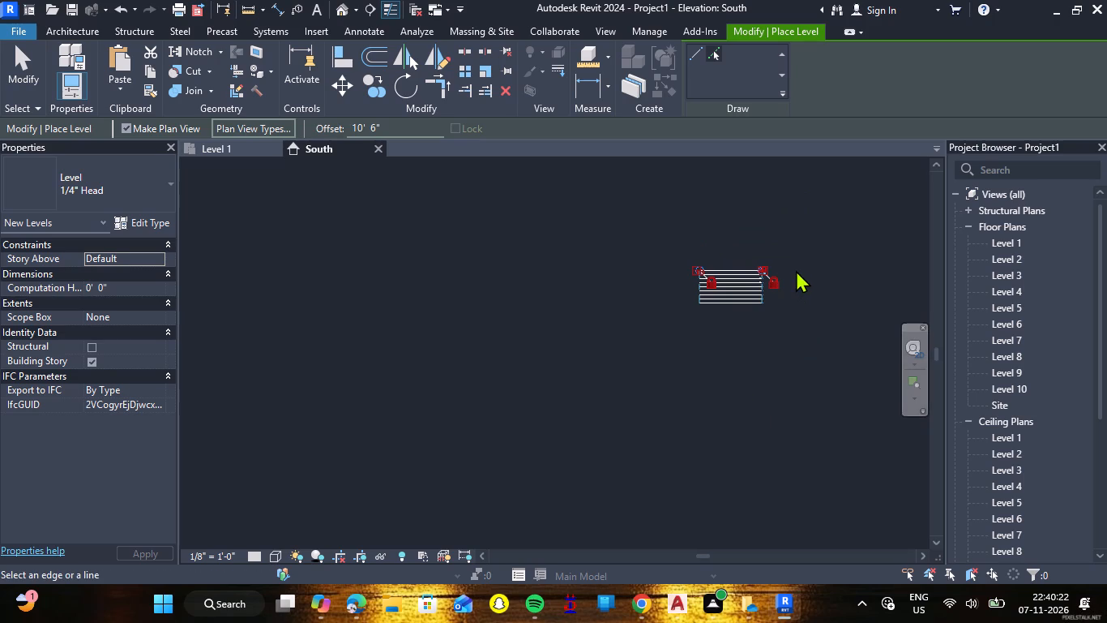
scroll(796, 270, up, 10)
key(Escape)
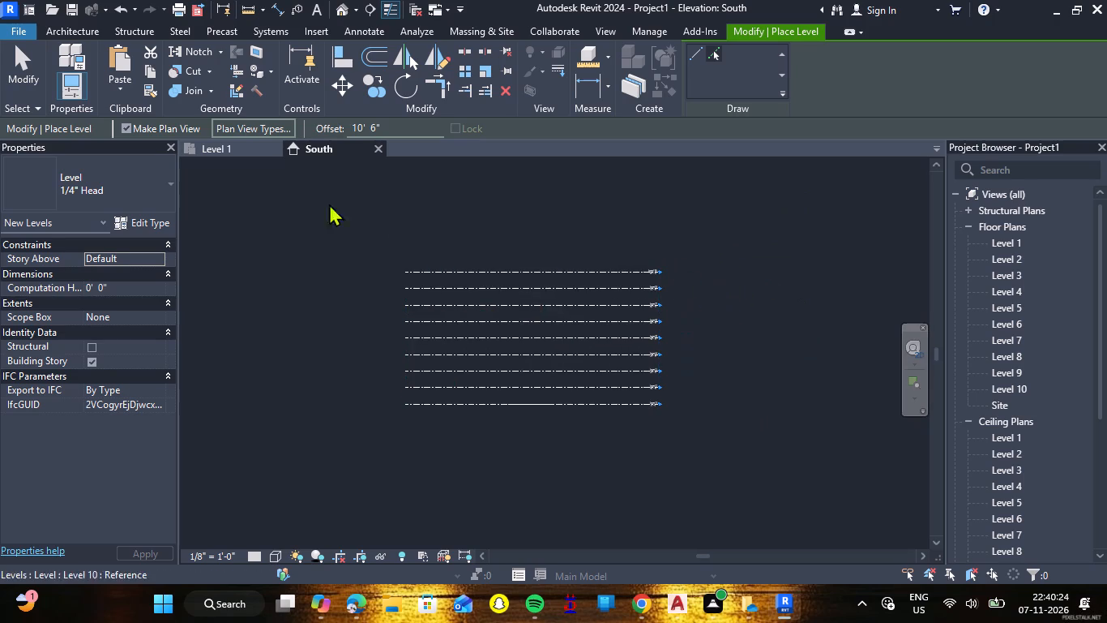
Return to the Level 1 floor plan and start the Wall tool near the linked drawing's kitchen and bedroom.
click(226, 151)
scroll(552, 339, up, 2)
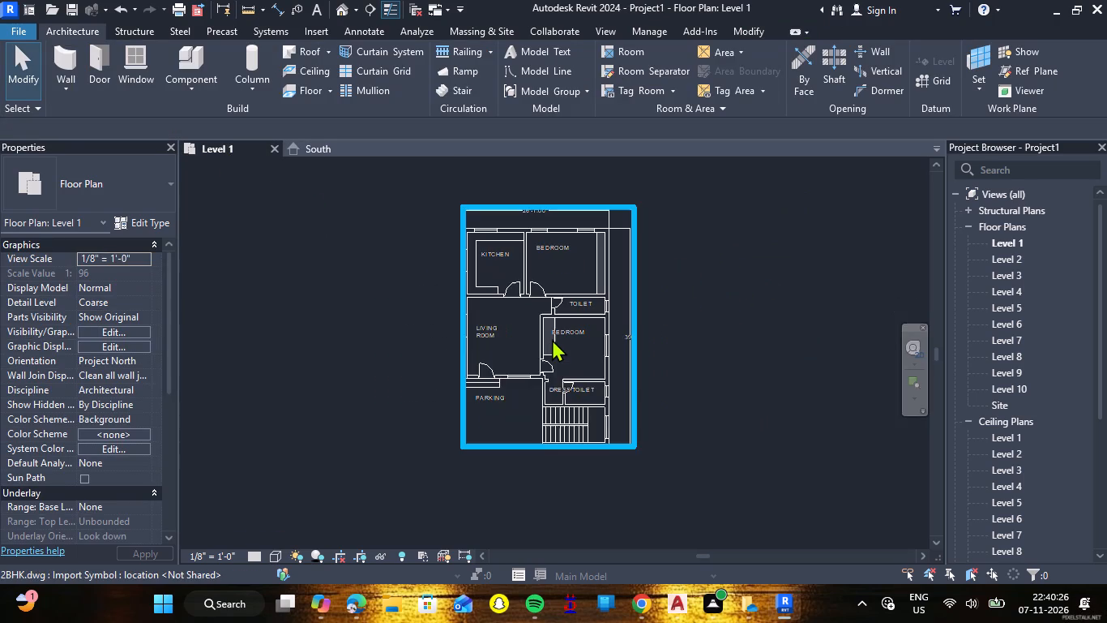
scroll(552, 339, up, 1)
scroll(507, 169, up, 2)
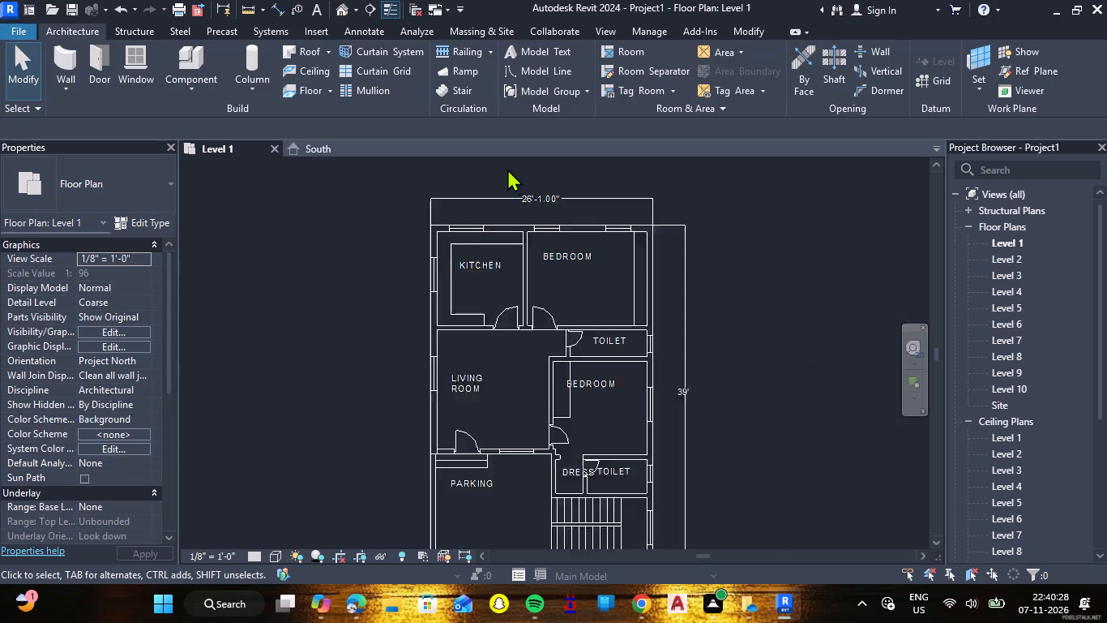
scroll(507, 169, up, 3)
scroll(430, 234, up, 4)
click(54, 60)
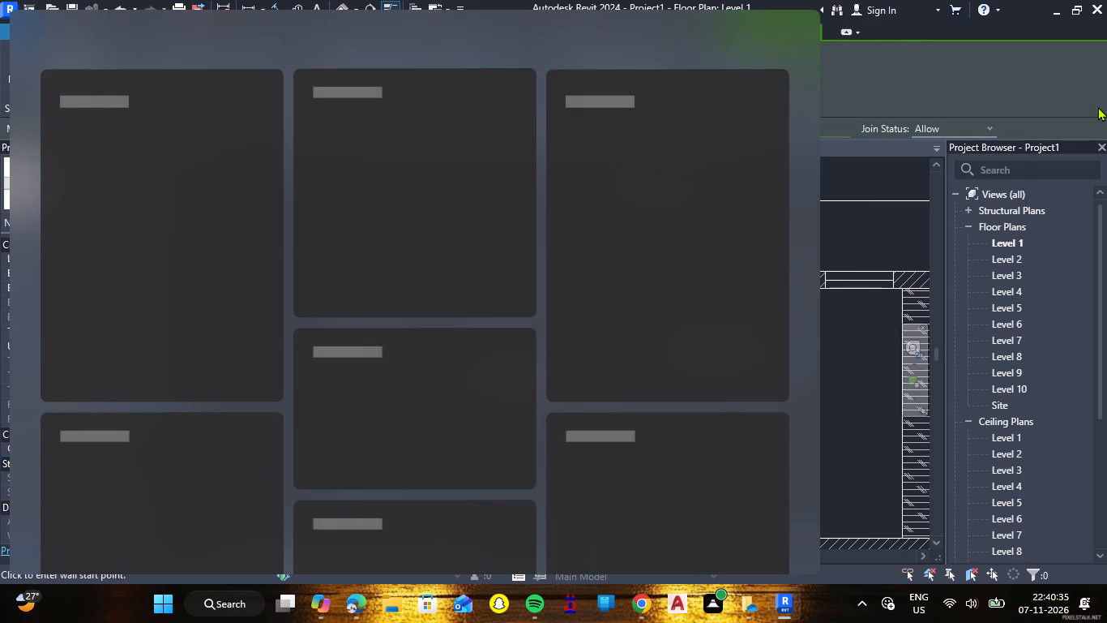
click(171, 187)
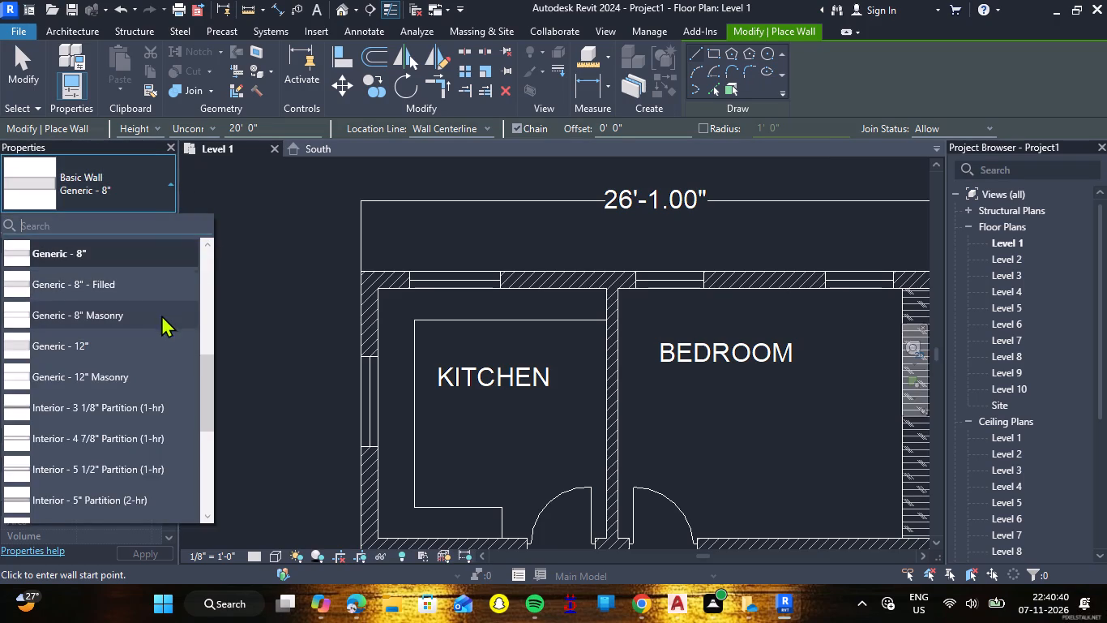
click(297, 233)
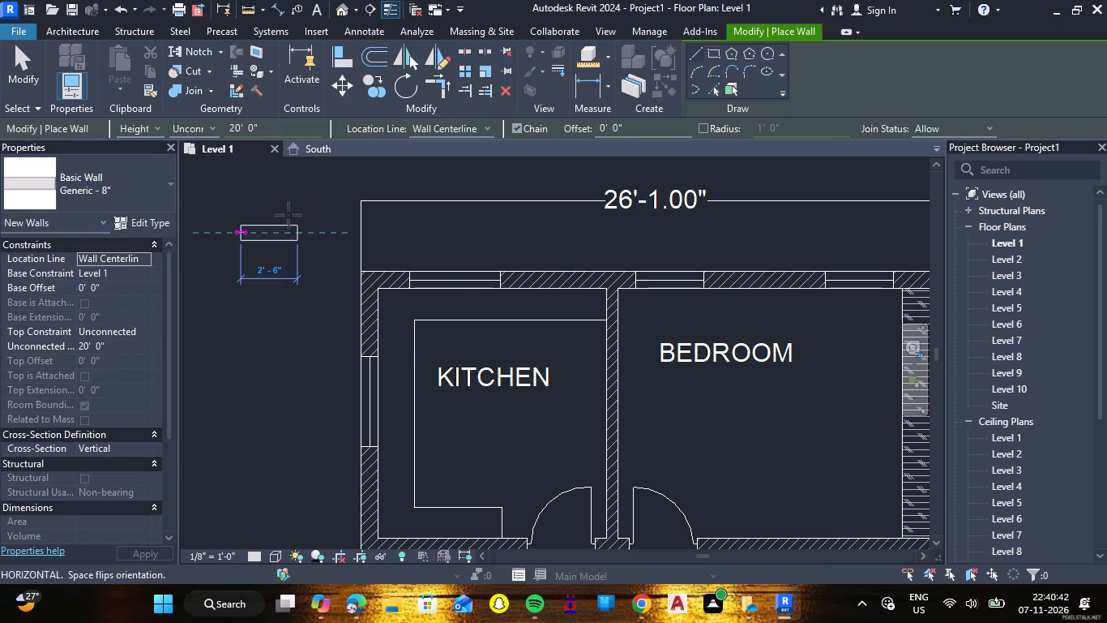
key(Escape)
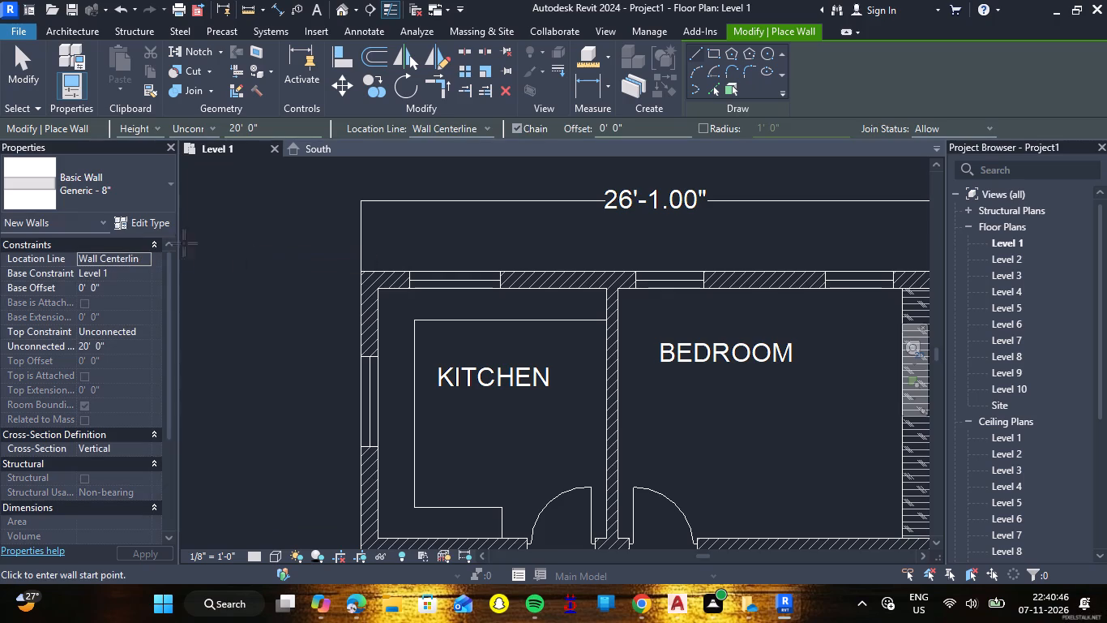
Duplicate the Generic - 8" basic wall type and name the copy Generic - 9".
click(156, 226)
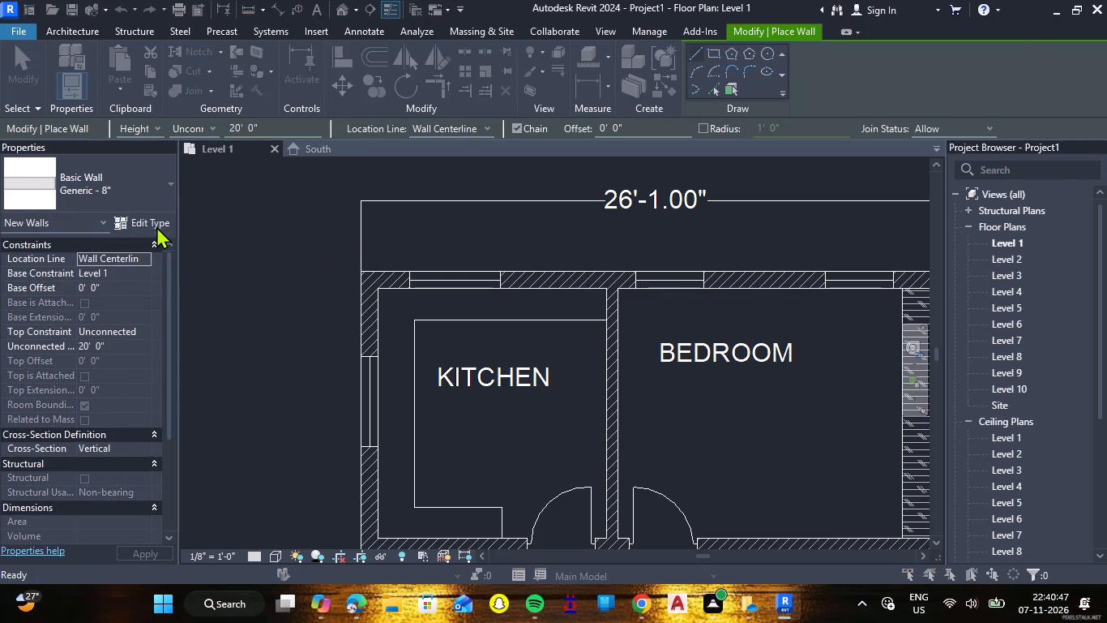
click(955, 126)
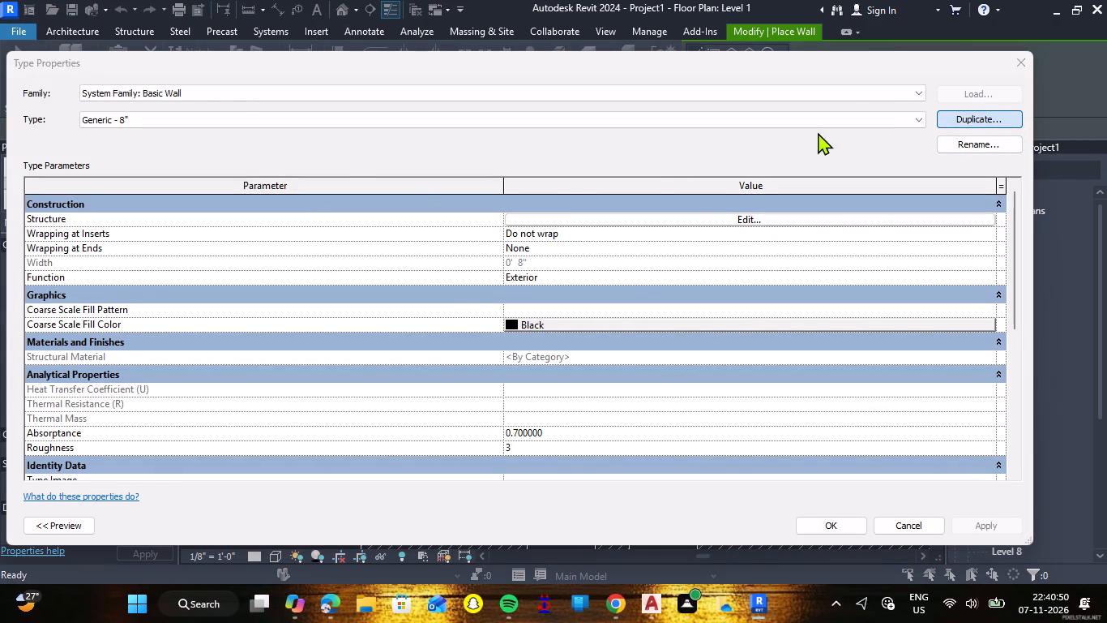
click(519, 297)
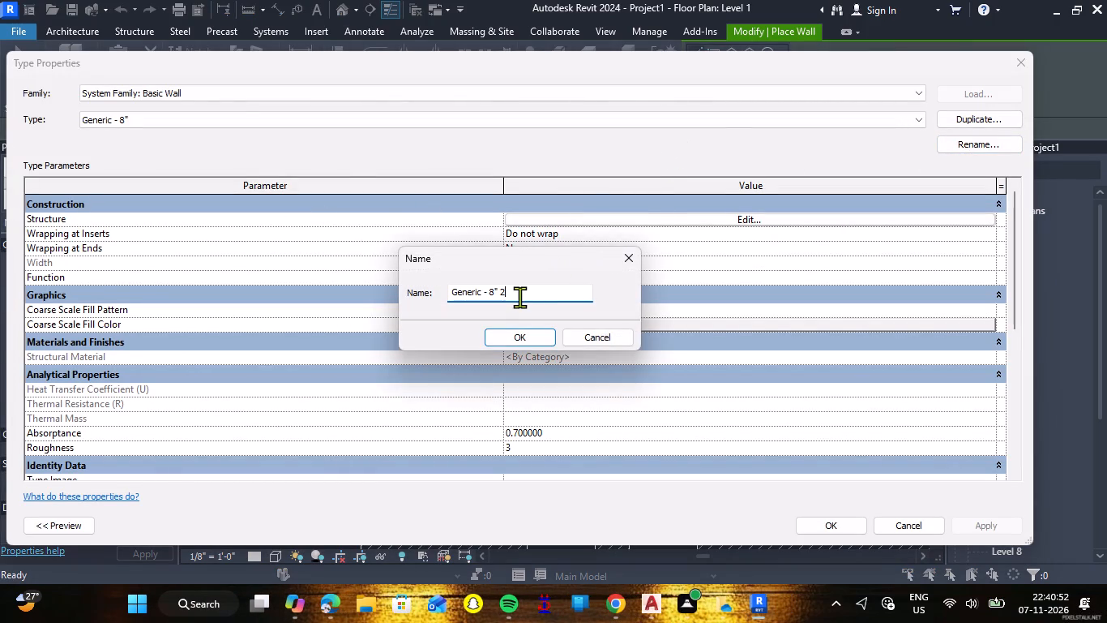
key(BackSpace)
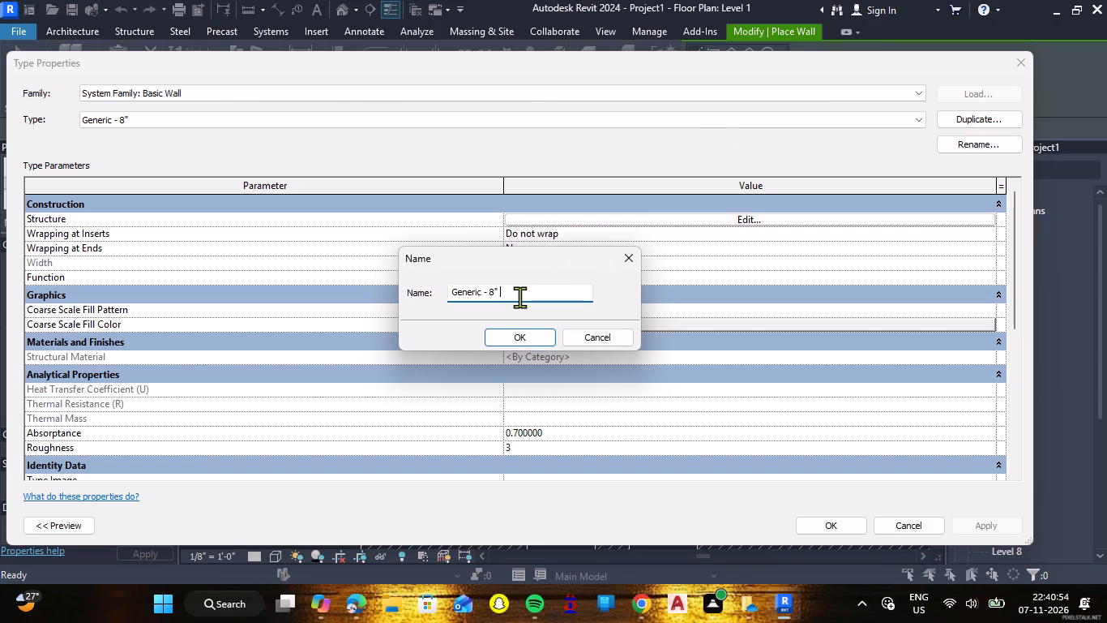
key(BackSpace)
key(BackSpace)
key(BackSpace)
text(9")
key(Return)
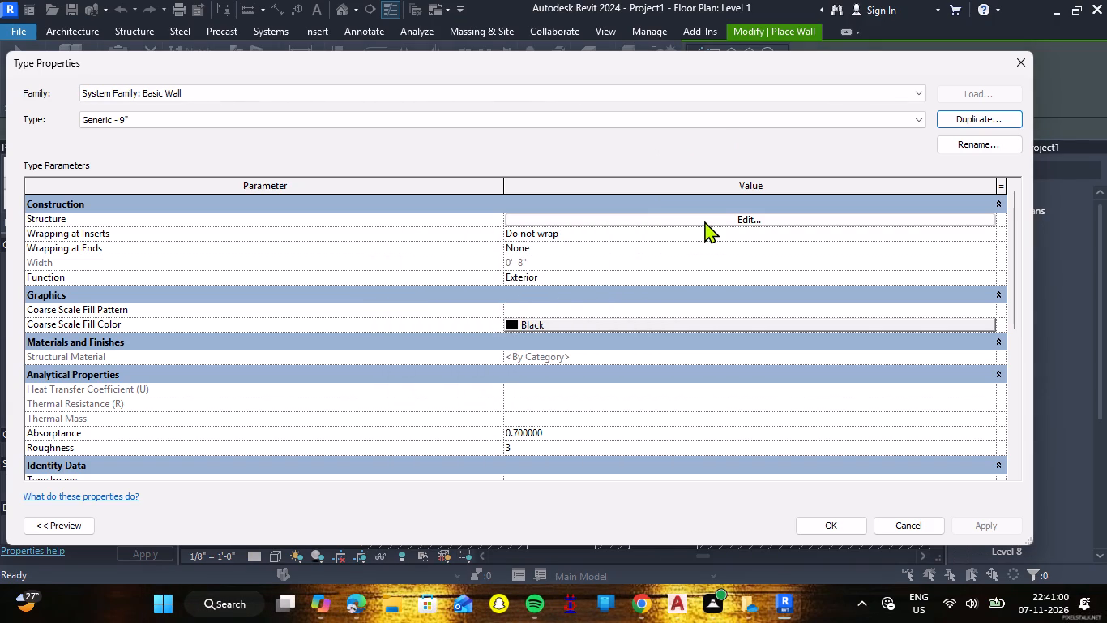
Set the structure layer thickness of the Generic - 9" wall type to 9" and accept the type changes.
click(745, 218)
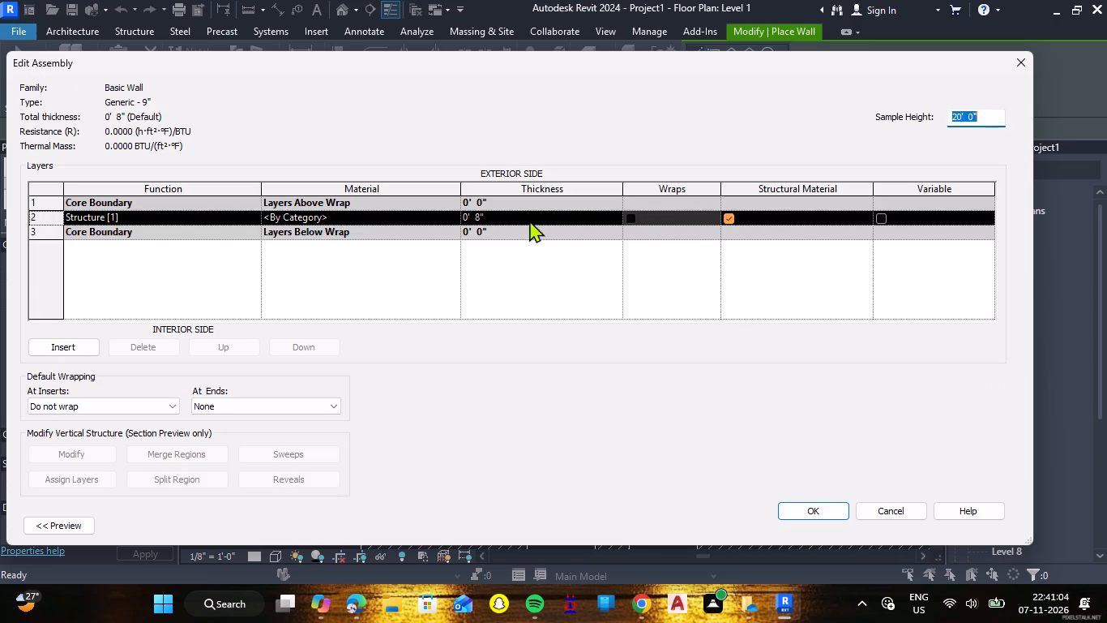
click(507, 216)
key(9)
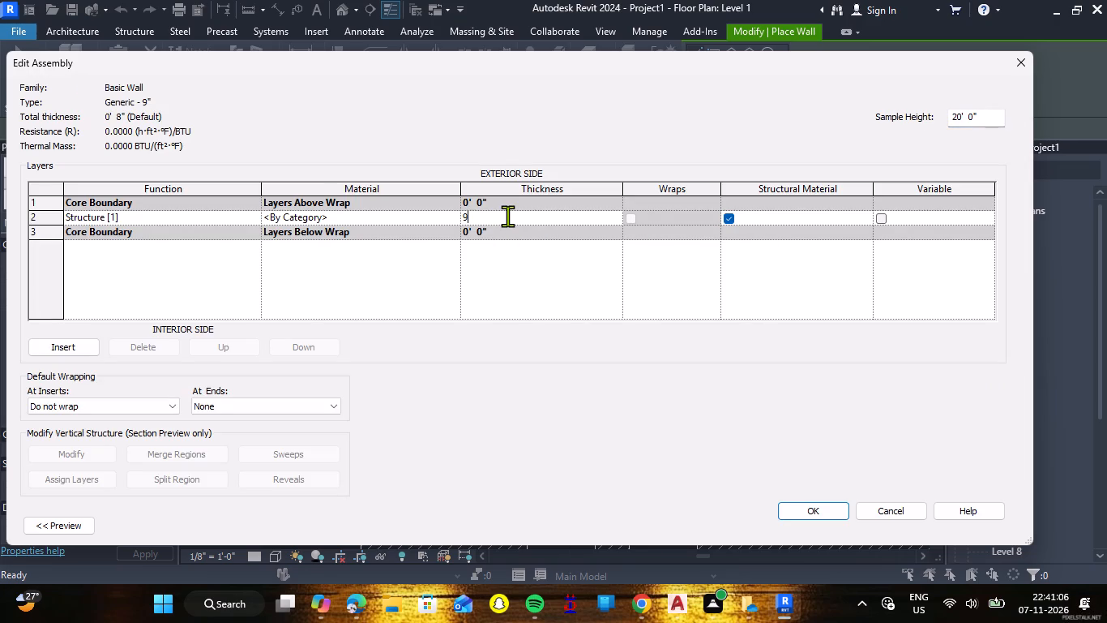
key(shift+quotedbl)
key(Return)
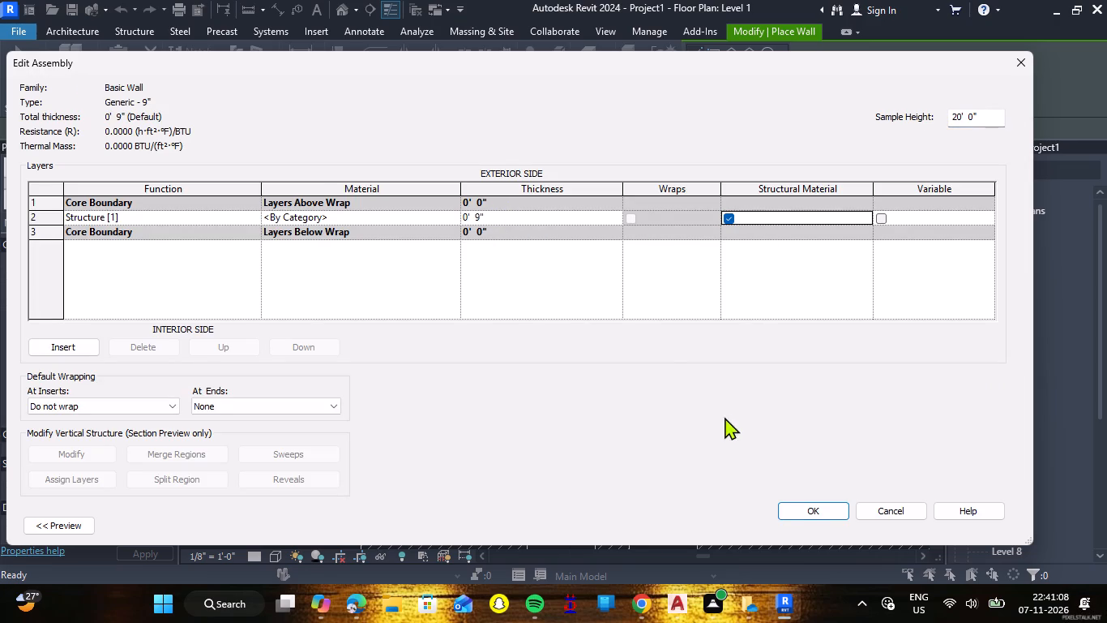
click(810, 516)
click(824, 519)
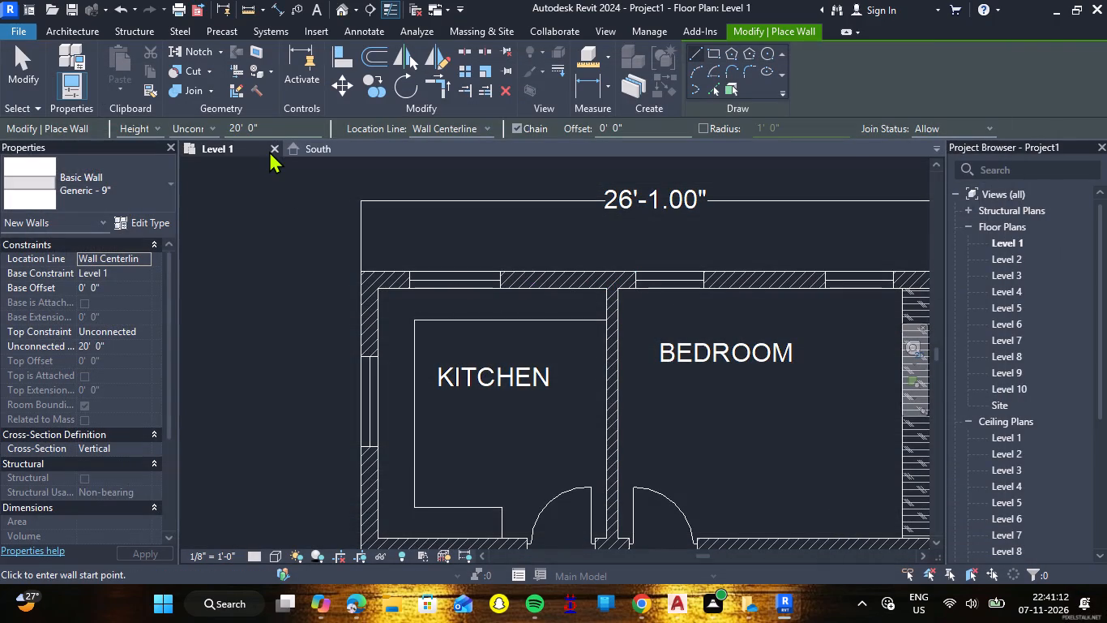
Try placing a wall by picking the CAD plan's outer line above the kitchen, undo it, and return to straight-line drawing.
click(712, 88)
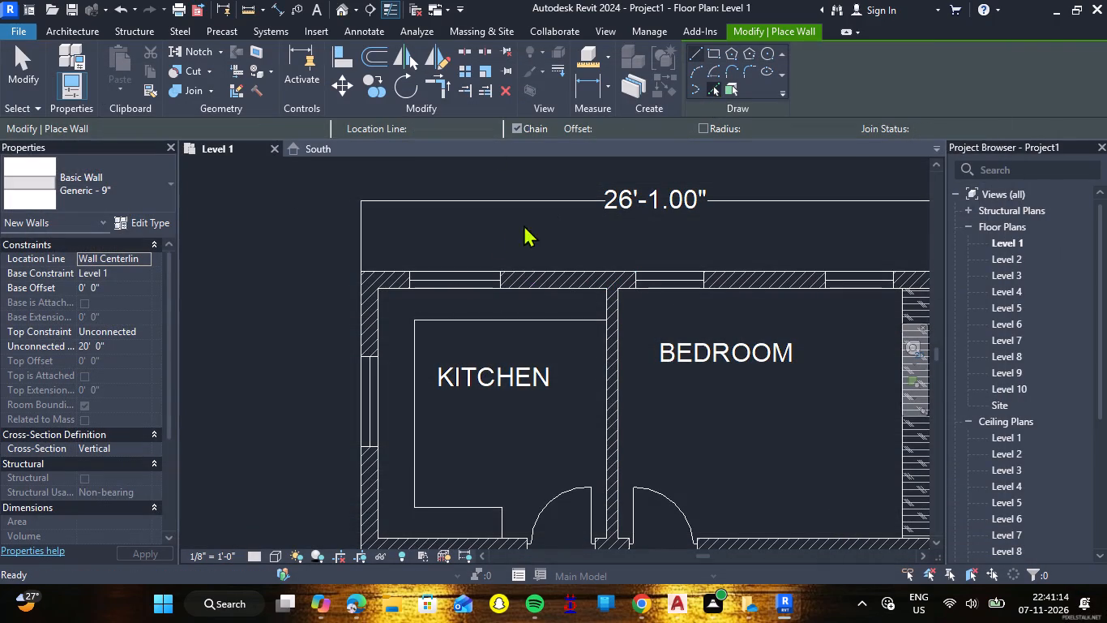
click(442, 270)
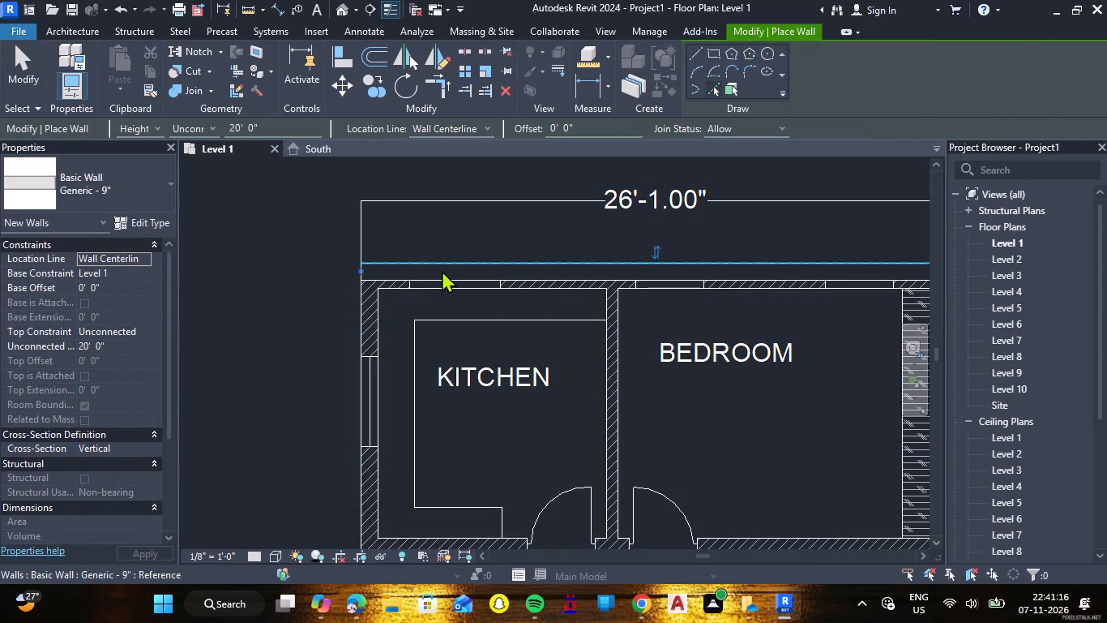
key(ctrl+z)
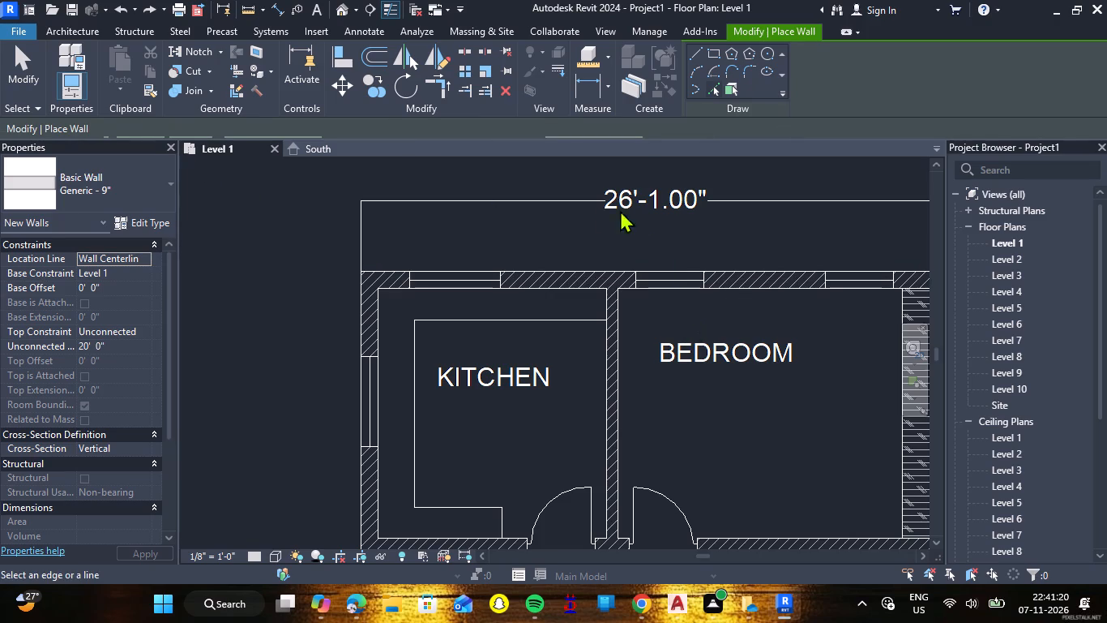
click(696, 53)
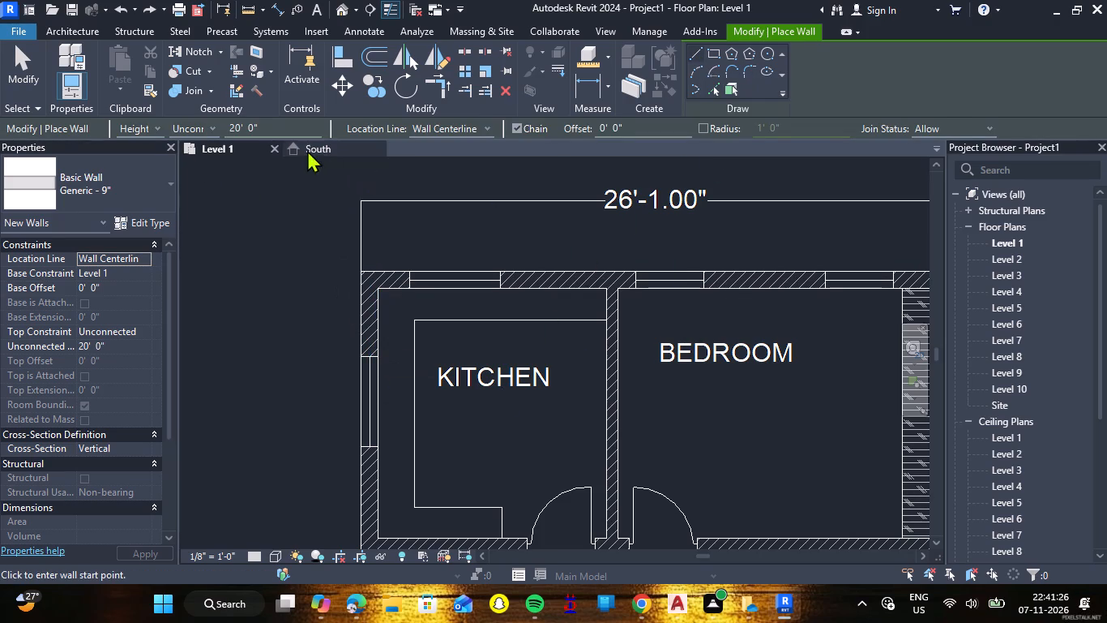
Set the new walls' unconnected height to 10' and their location line to Finish Face: Exterior.
click(134, 350)
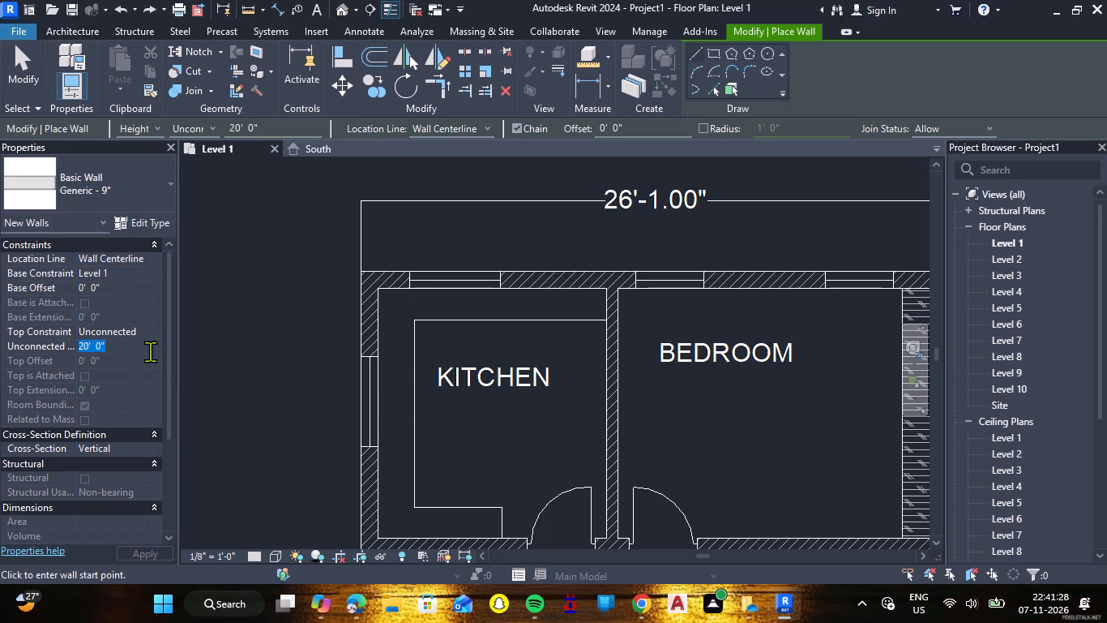
text(10')
key(Return)
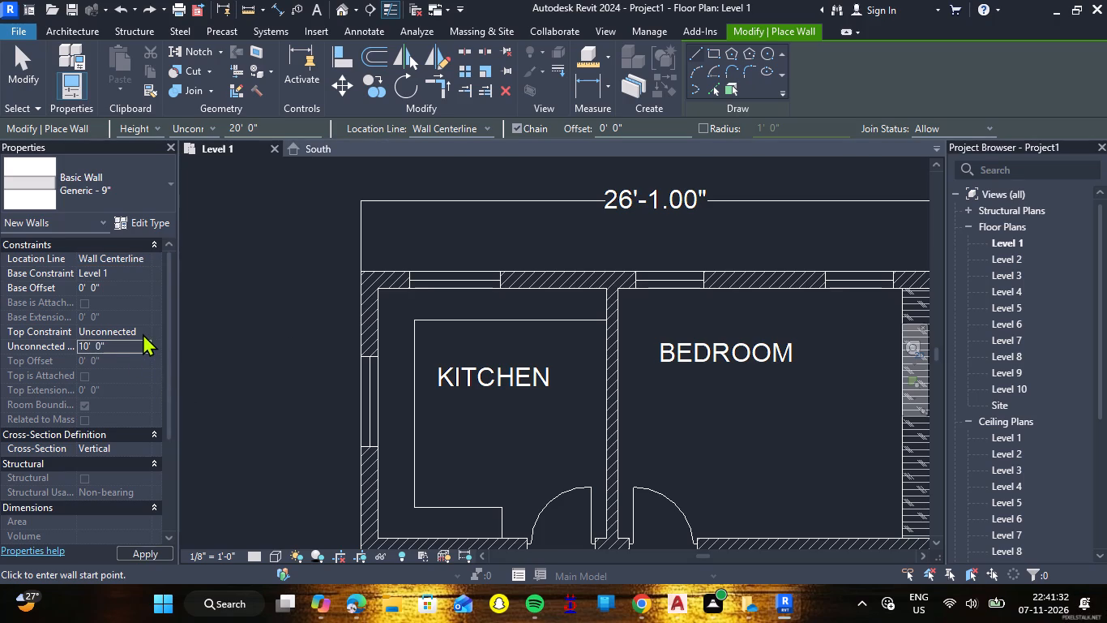
click(489, 124)
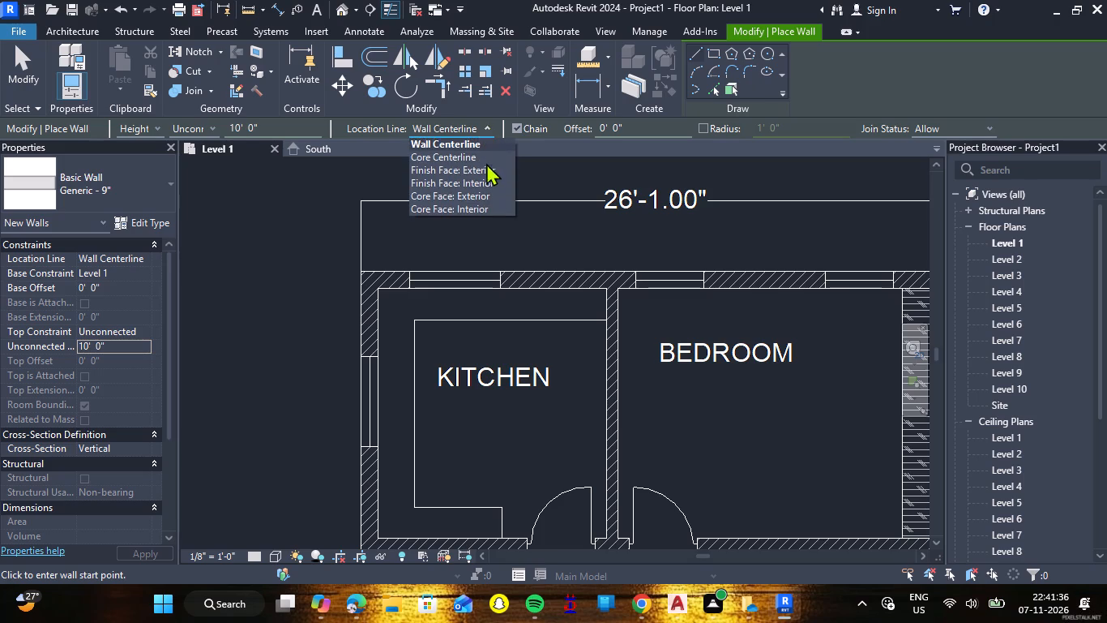
click(485, 168)
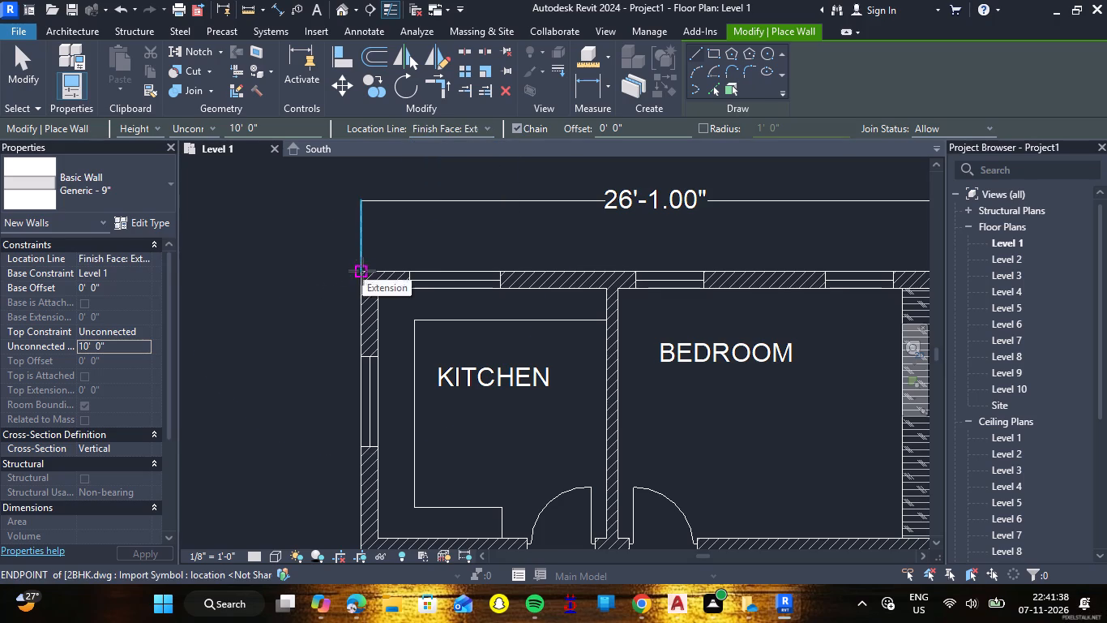
Draw the 26' 1" exterior wall along the plan's upper edge, from the kitchen's outer corner to the bedroom's outer corner.
click(362, 271)
scroll(528, 267, down, 4)
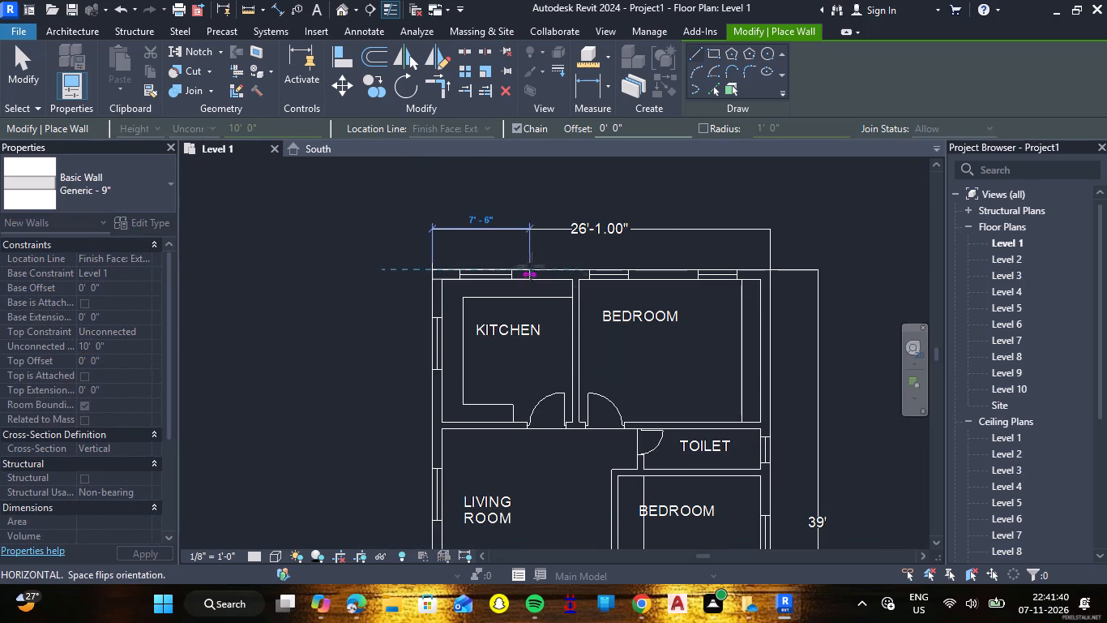
scroll(778, 269, up, 7)
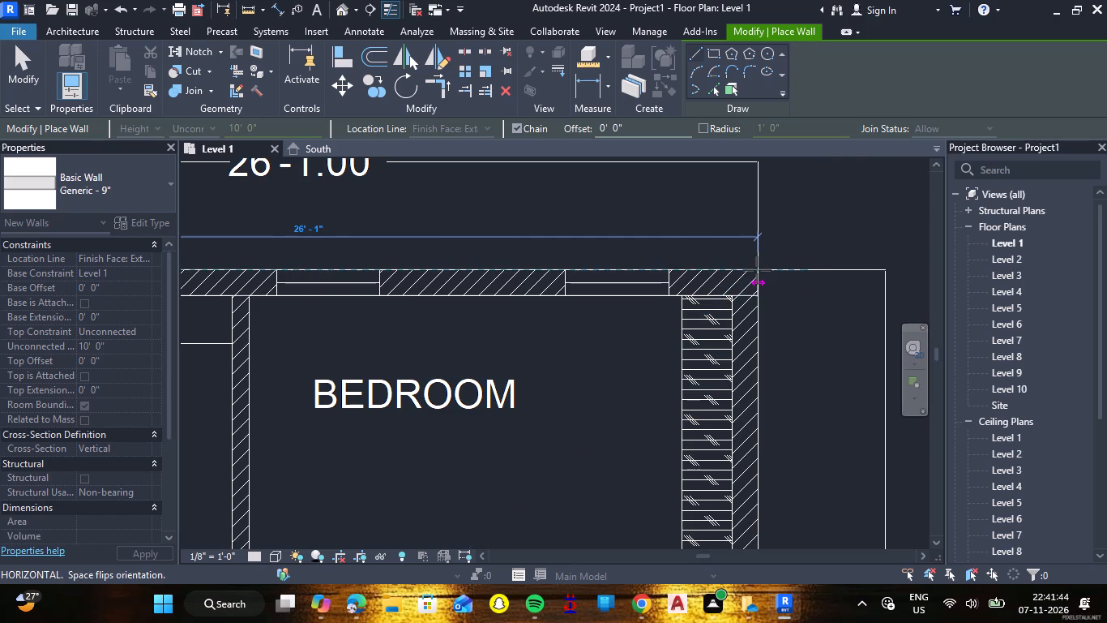
scroll(757, 270, up, 9)
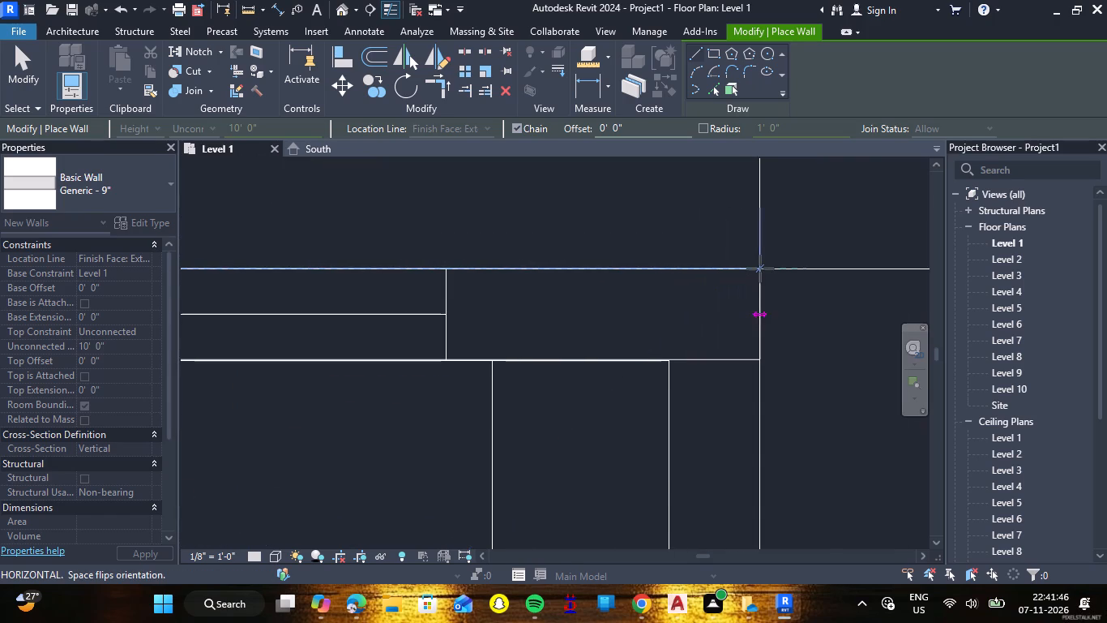
click(760, 269)
Continue the wall chain down the plan's 39' side, from the bedroom's outer corner to the outer corner beside the staircase.
scroll(704, 326, down, 3)
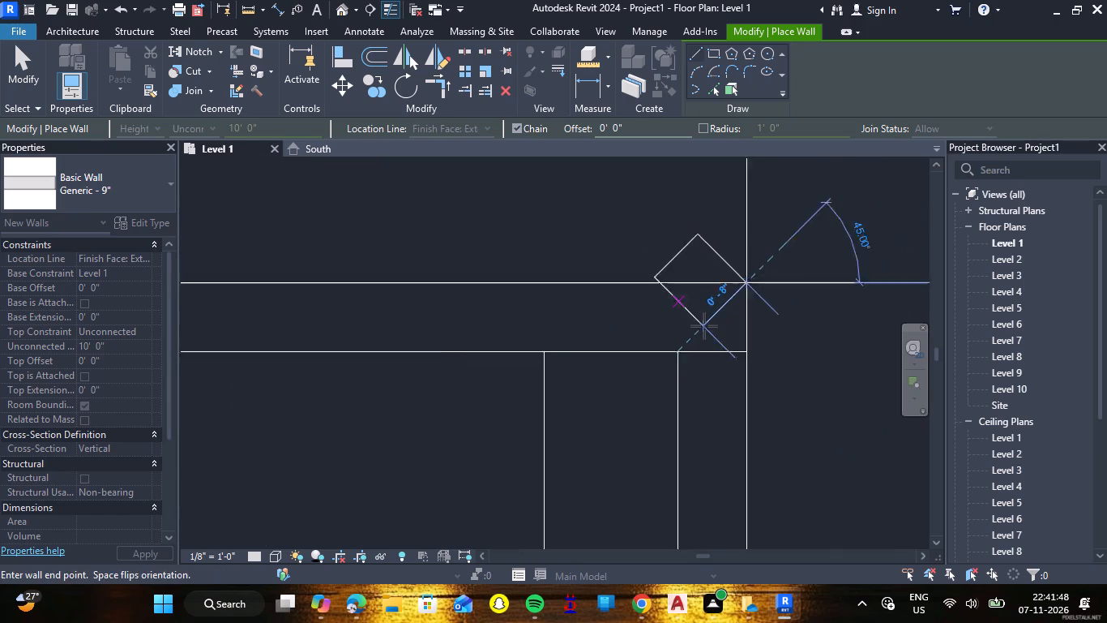
scroll(704, 326, down, 2)
middle_drag(731, 406, 711, 233)
scroll(711, 233, down, 11)
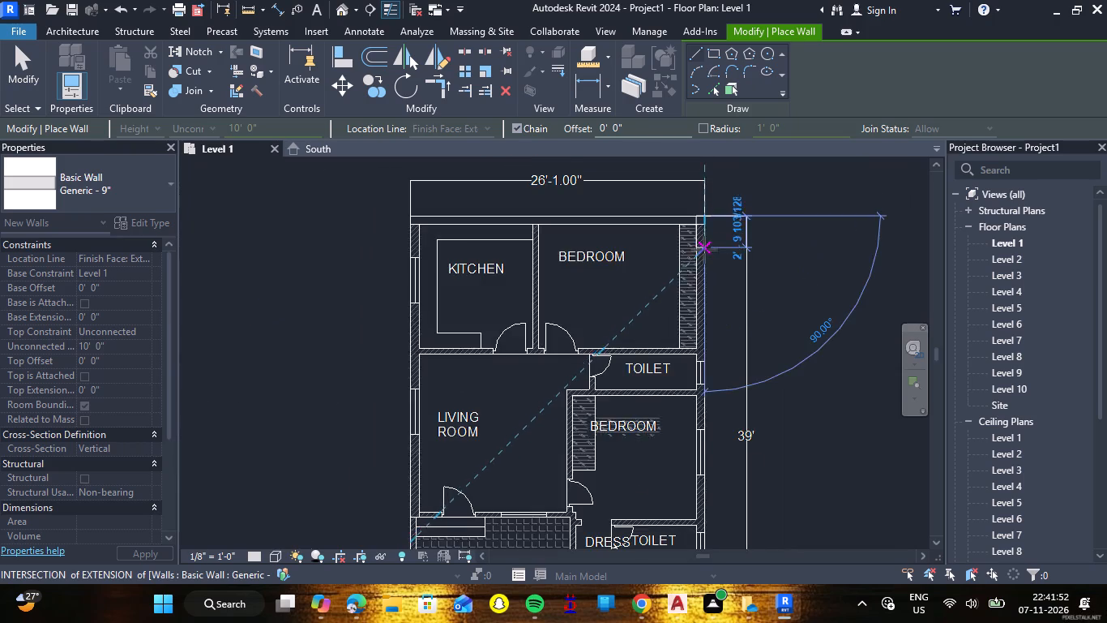
scroll(704, 250, down, 6)
scroll(709, 424, up, 11)
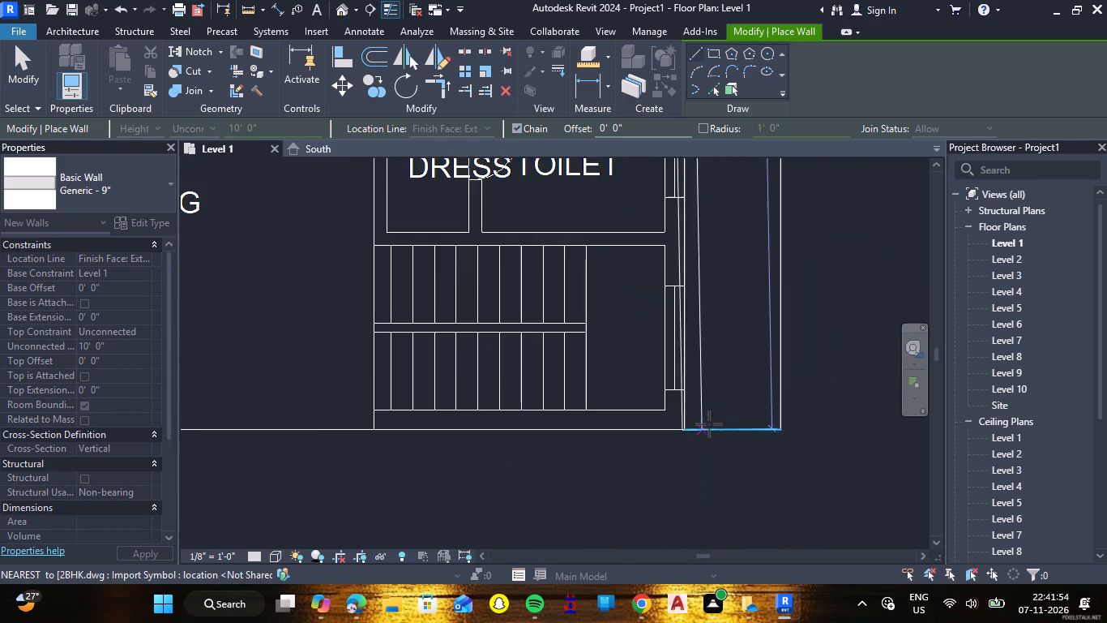
scroll(709, 424, up, 11)
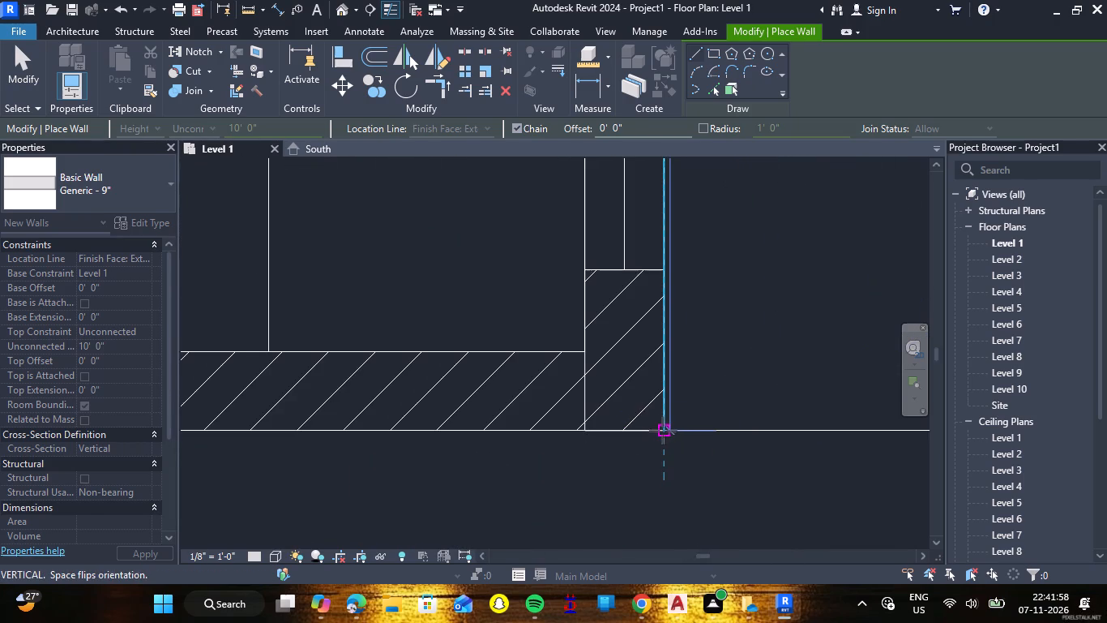
click(662, 432)
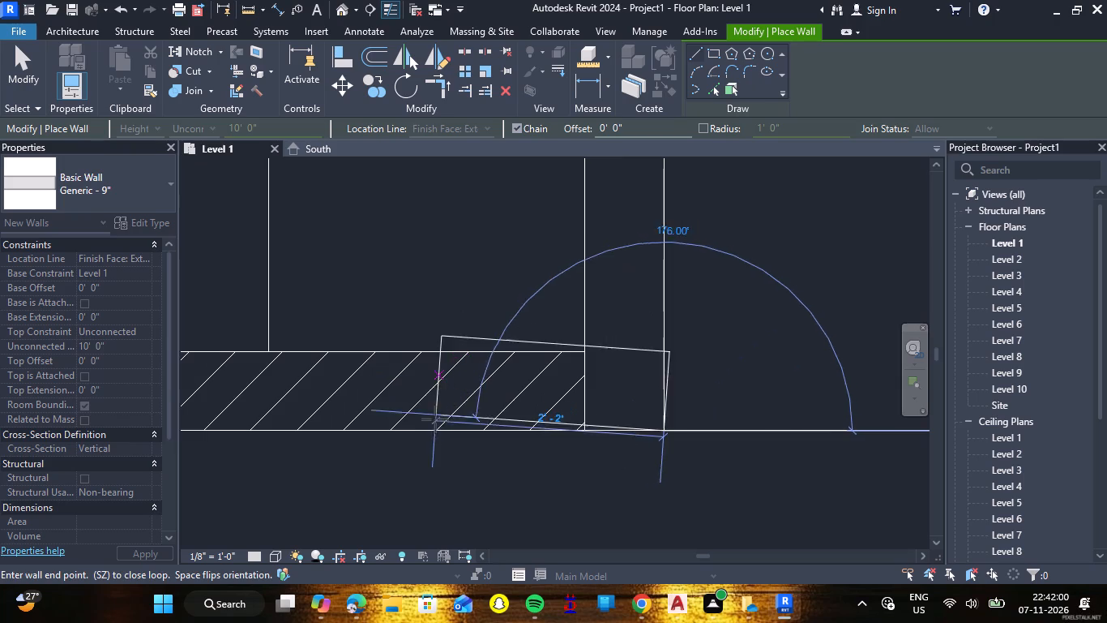
Continue the chain with a 26' 1" wall along the plan's lower edge to the parking's outer corner, and end the chain.
middle_drag(434, 432, 648, 436)
scroll(648, 436, down, 5)
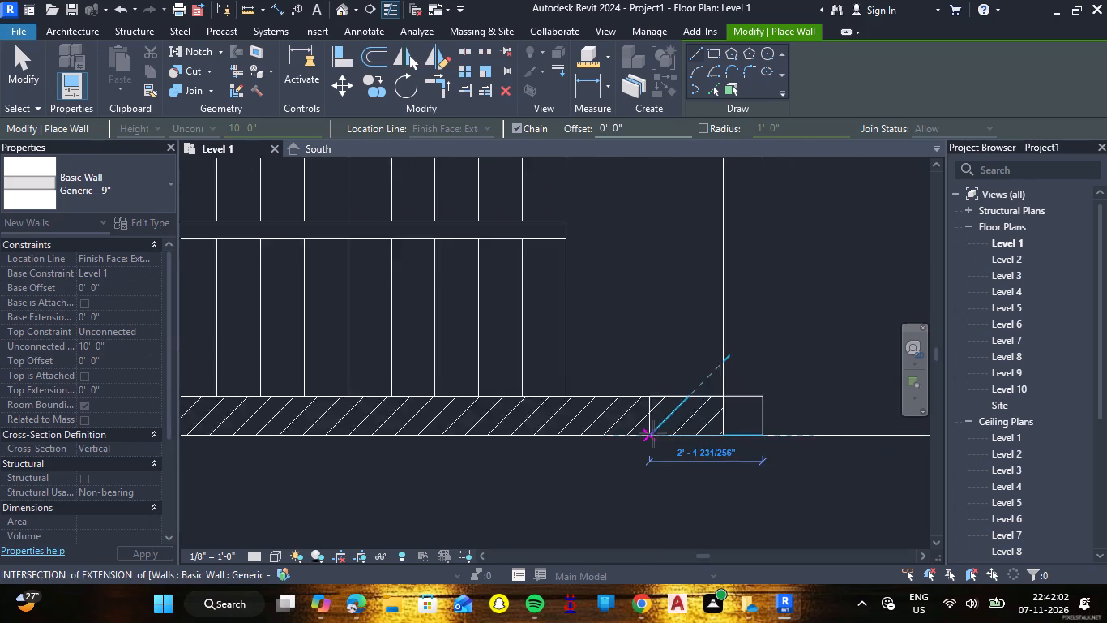
scroll(653, 434, down, 5)
scroll(399, 443, down, 3)
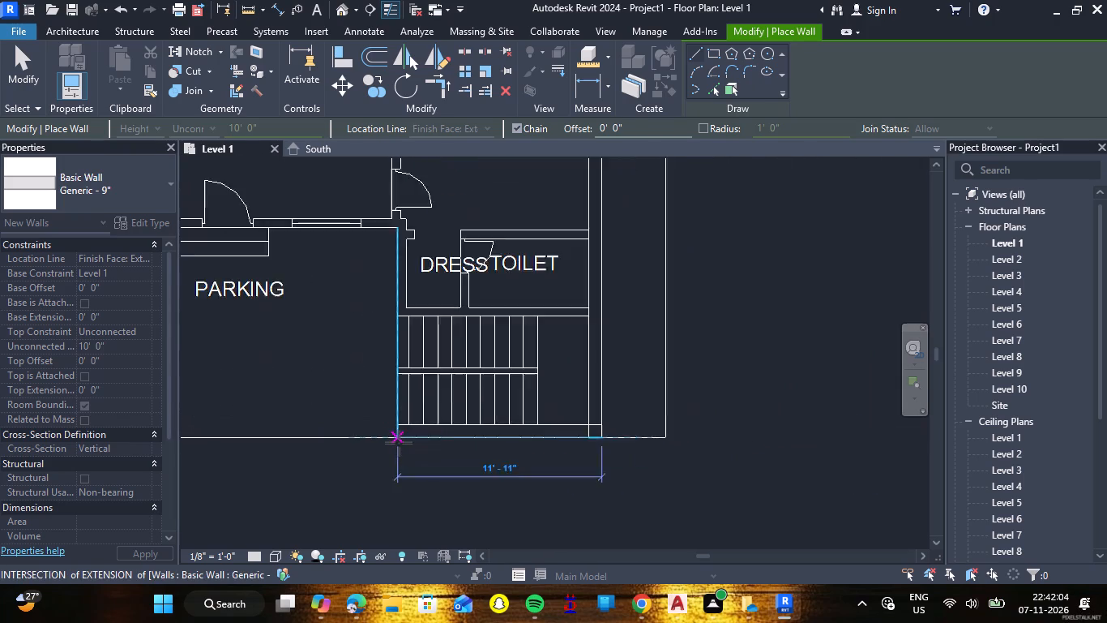
scroll(399, 443, down, 3)
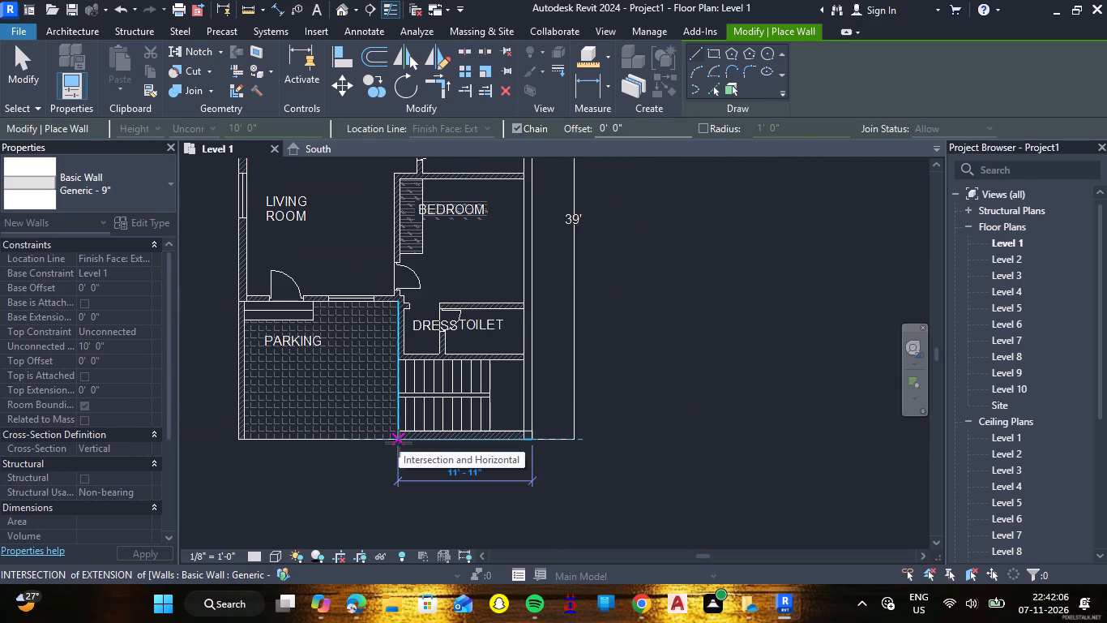
scroll(399, 443, up, 4)
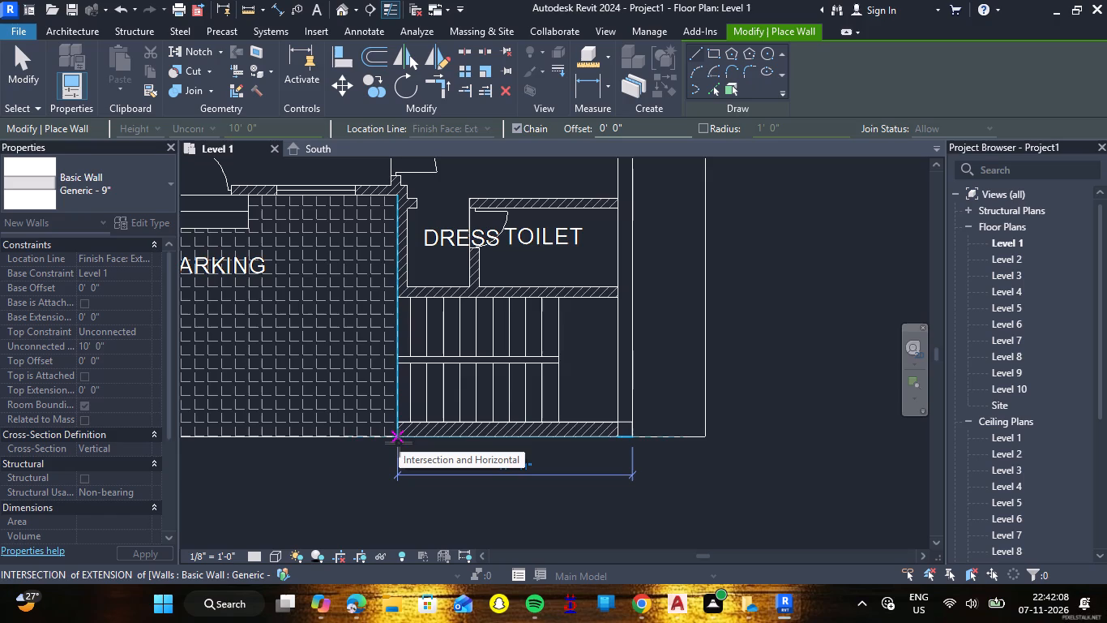
scroll(399, 443, down, 5)
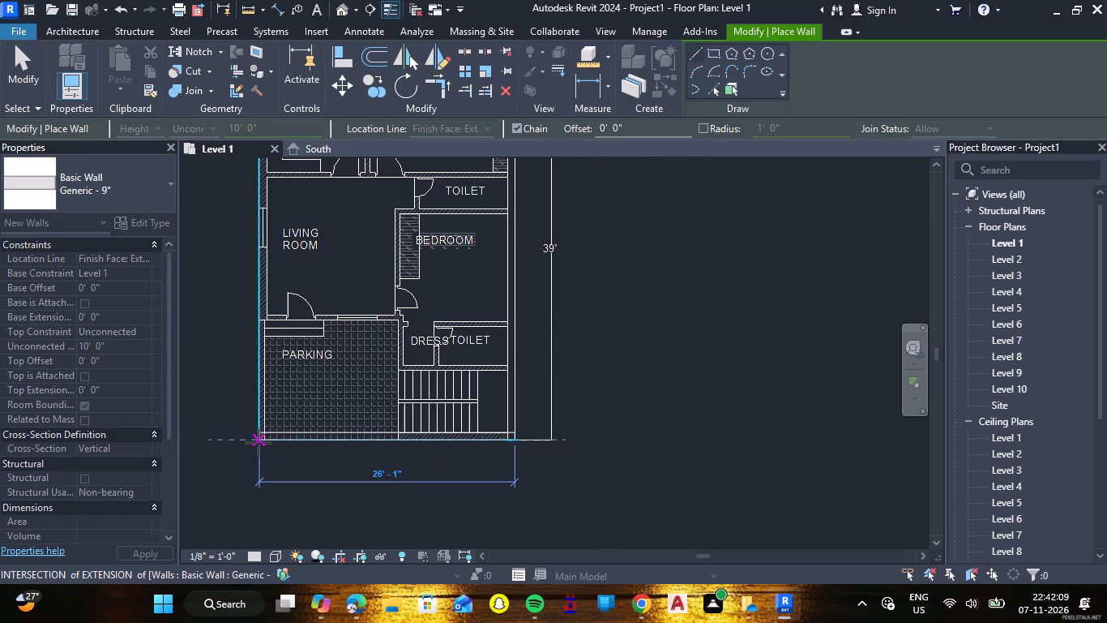
scroll(259, 443, up, 10)
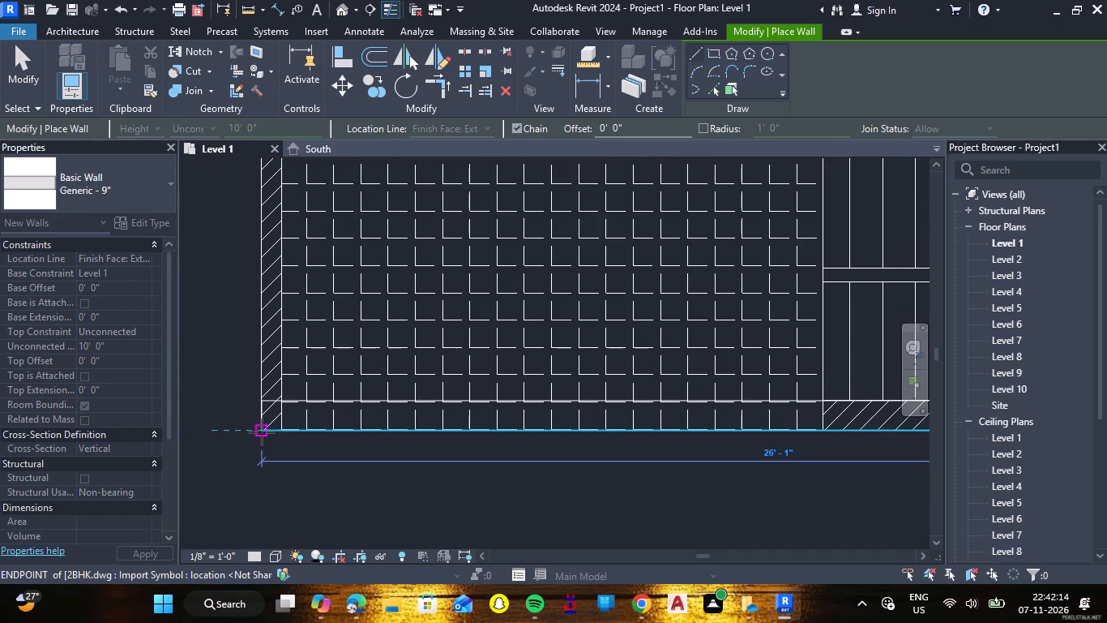
double_click(262, 432)
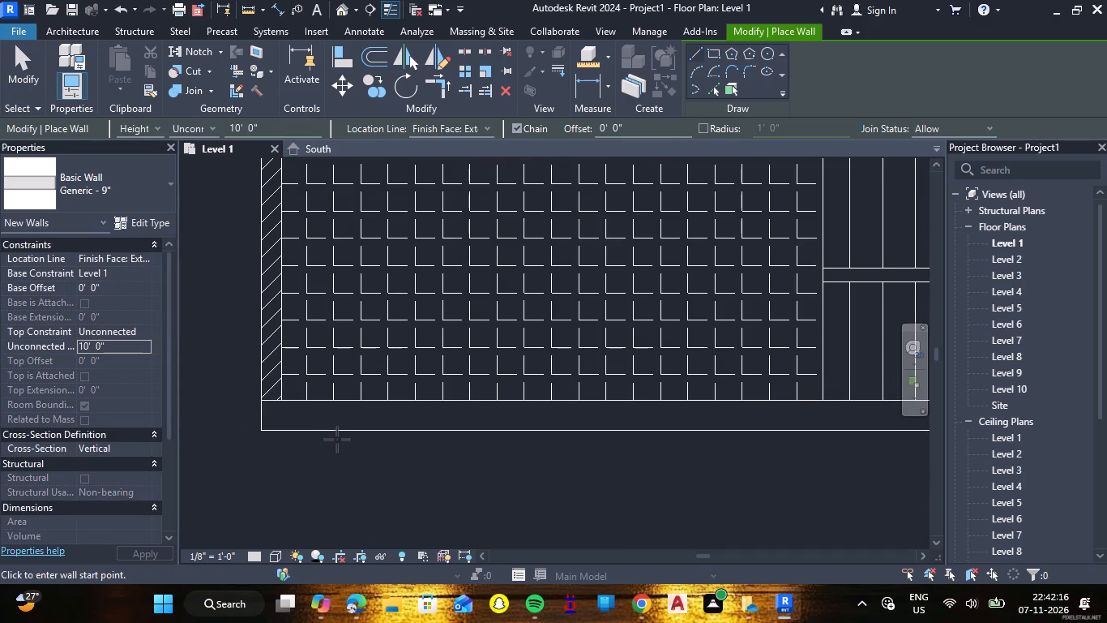
Draw the 9" exterior wall along the kitchen and living room side, from the kitchen's inner corner to the living room's corner at the parking.
scroll(336, 467, down, 2)
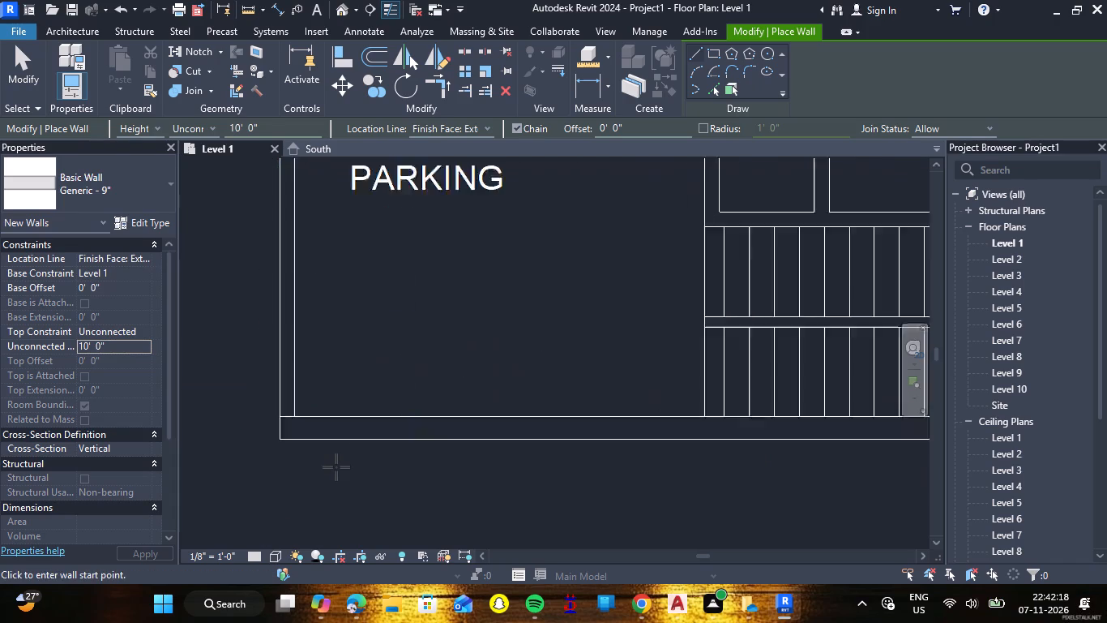
scroll(336, 467, down, 10)
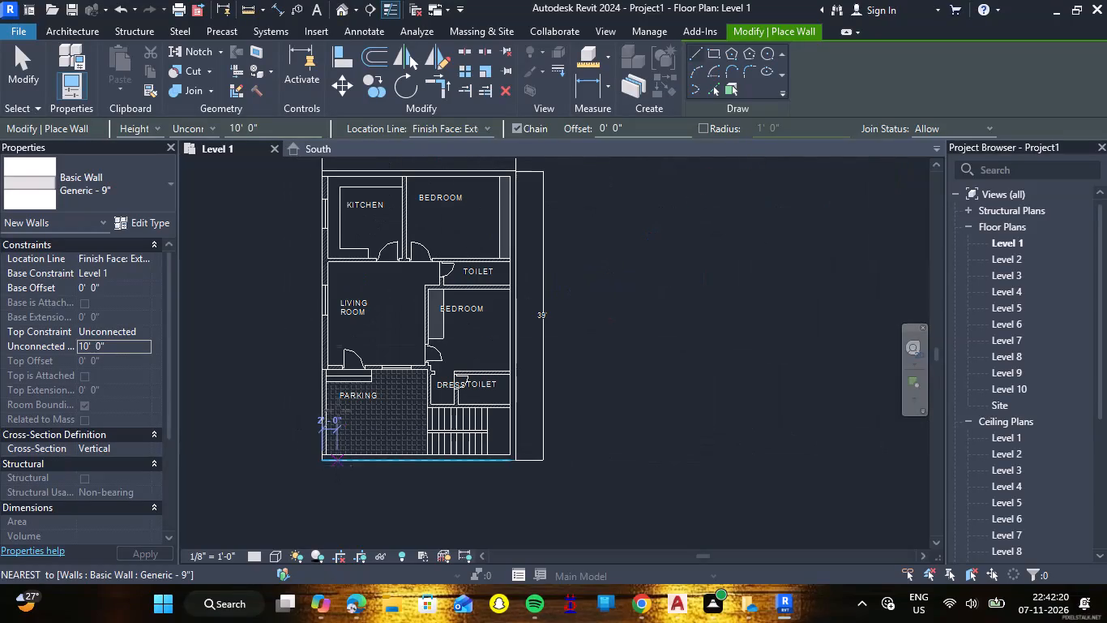
scroll(330, 177, up, 4)
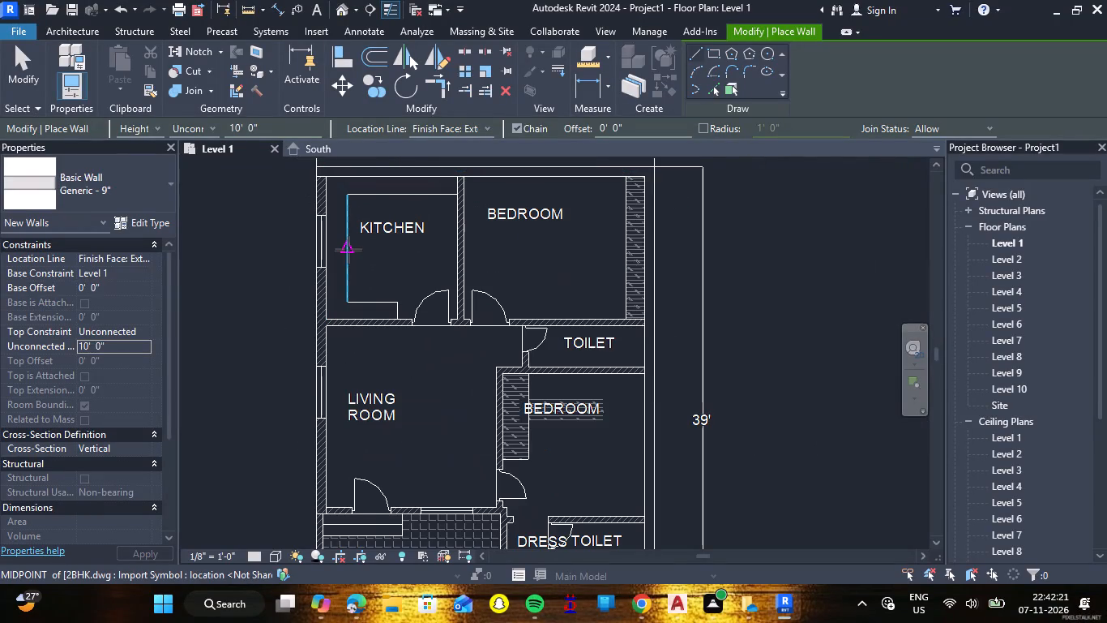
scroll(339, 224, down, 4)
scroll(326, 183, up, 8)
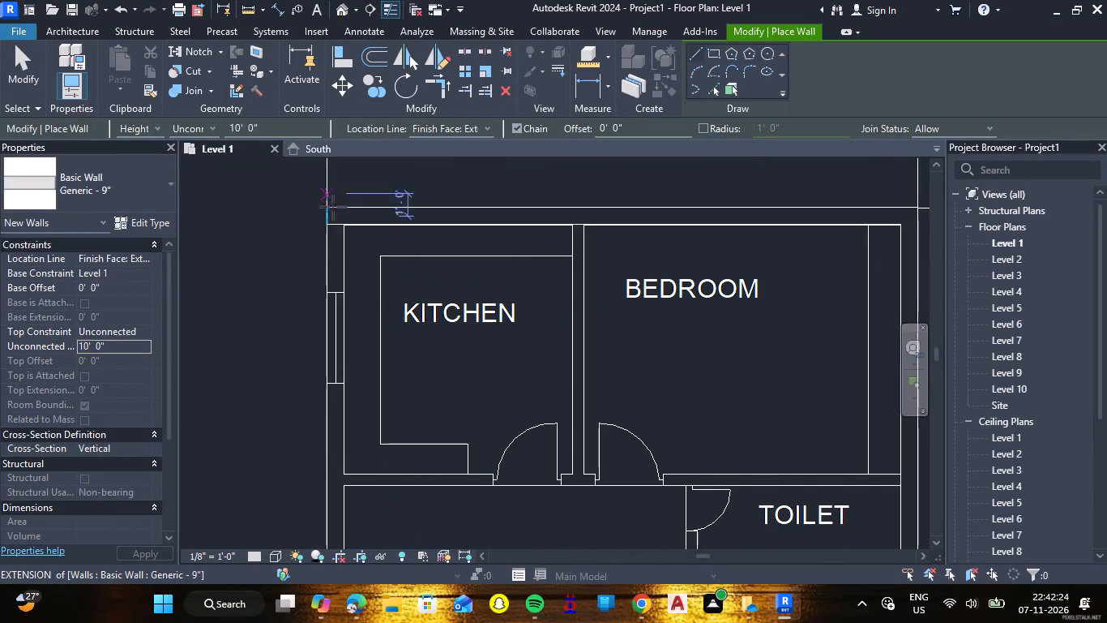
click(327, 207)
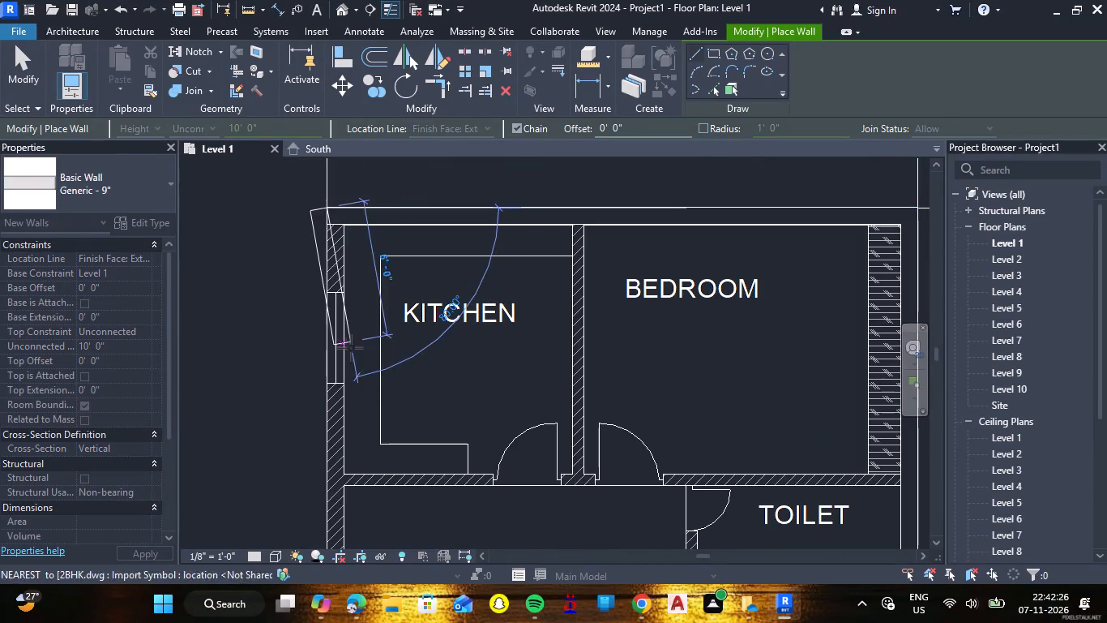
key(Escape)
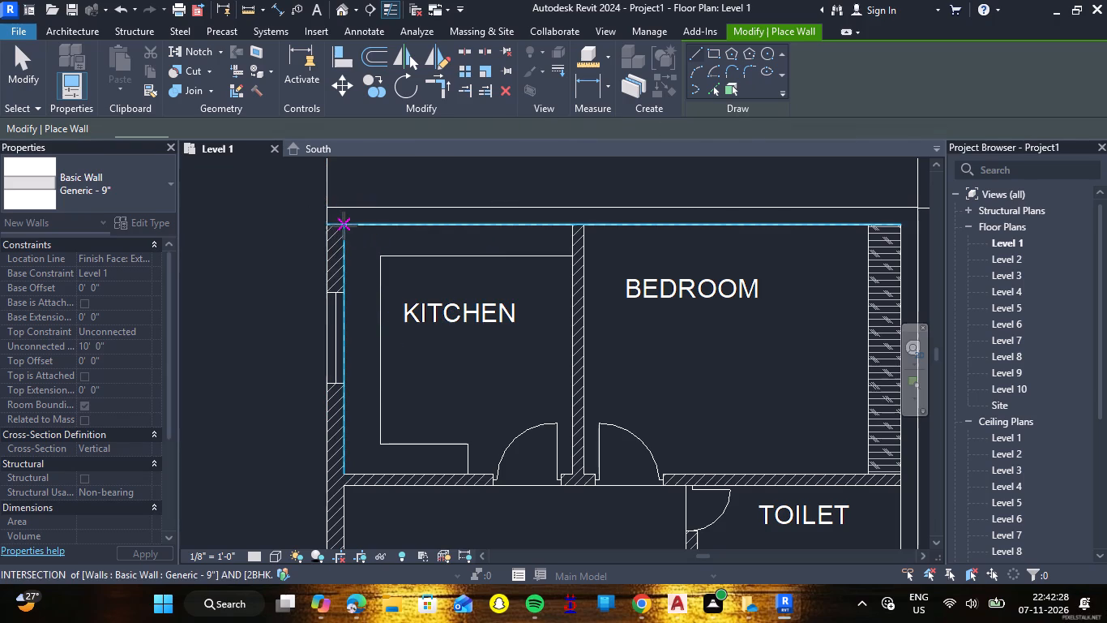
click(344, 226)
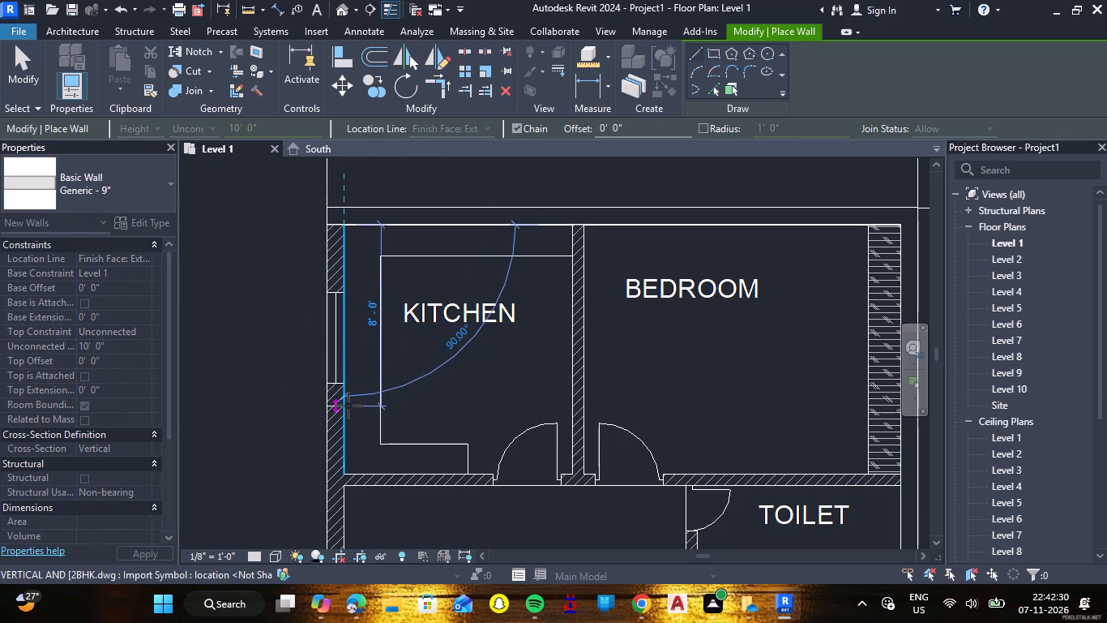
middle_drag(347, 405, 351, 259)
scroll(351, 257, down, 6)
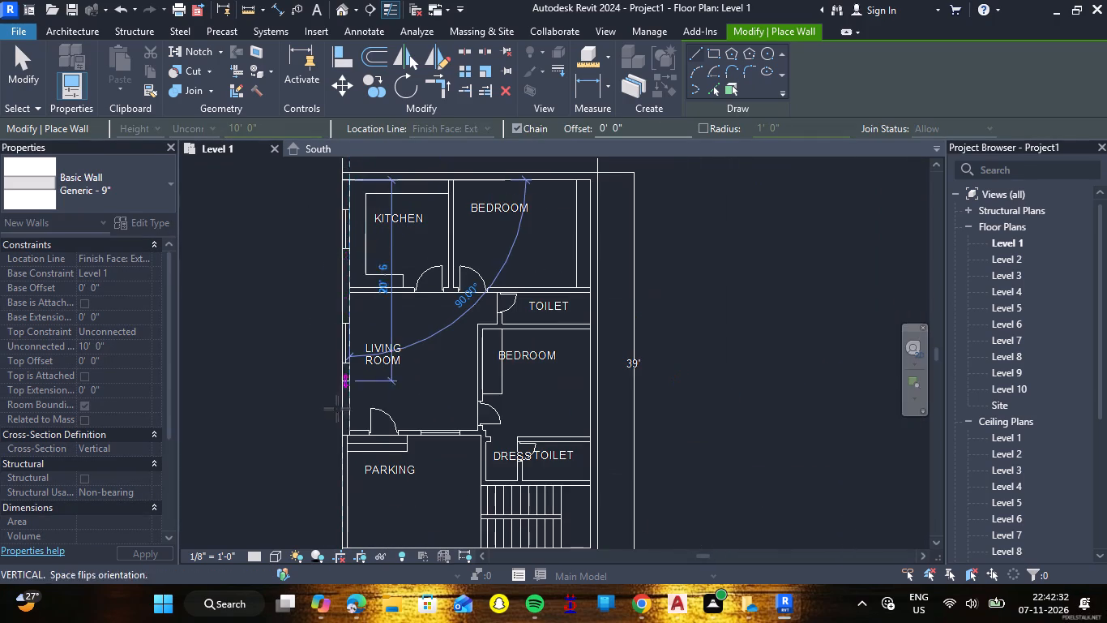
scroll(351, 442, up, 13)
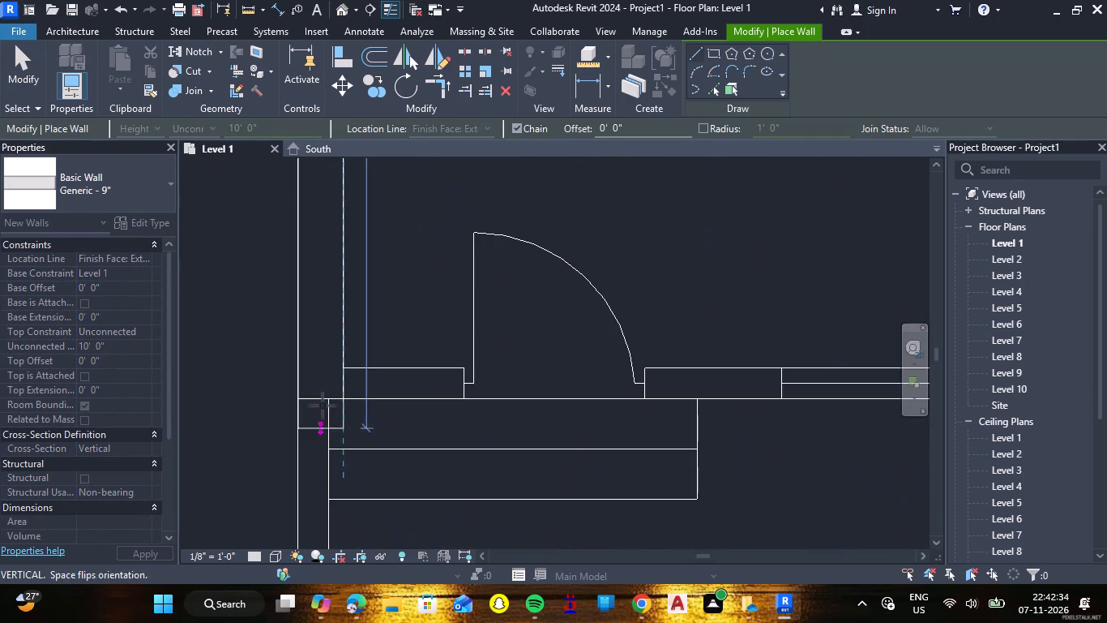
click(343, 399)
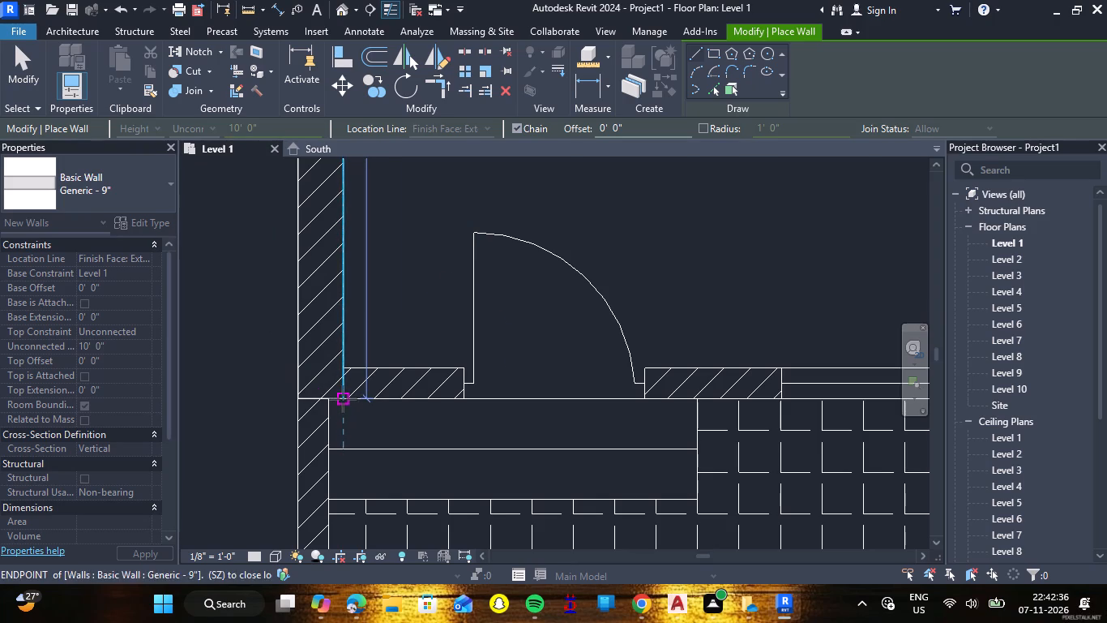
key(Escape)
Switch to the Generic - 6" wall type and draw the parking's outer side wall from the living room end to the lower exterior wall's inner face.
scroll(373, 410, down, 7)
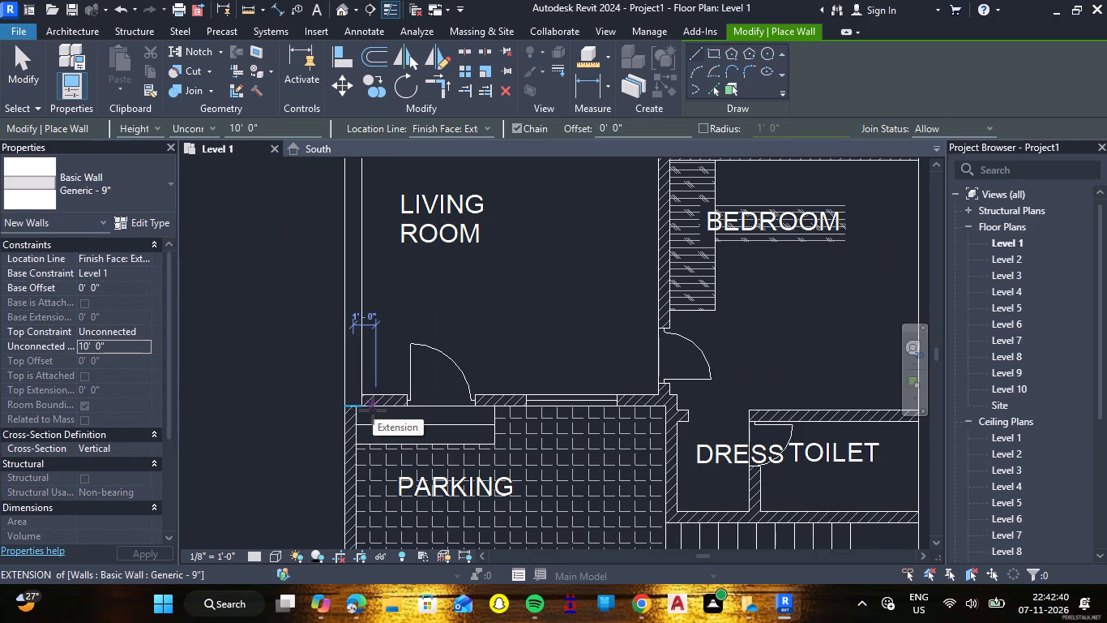
click(170, 187)
scroll(154, 294, up, 2)
click(154, 291)
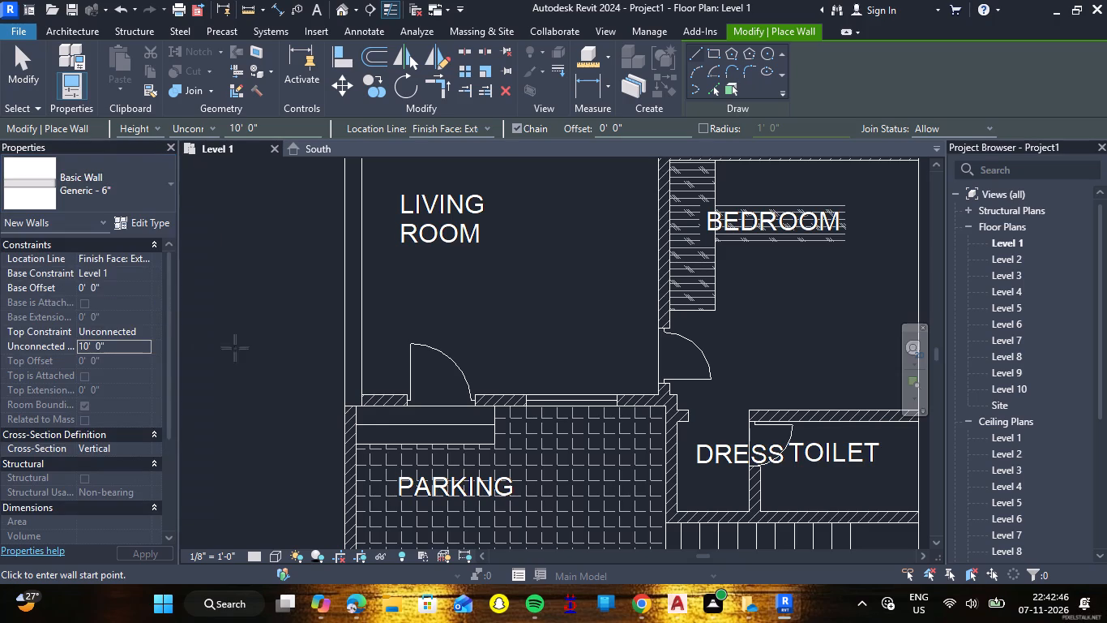
scroll(360, 458, up, 4)
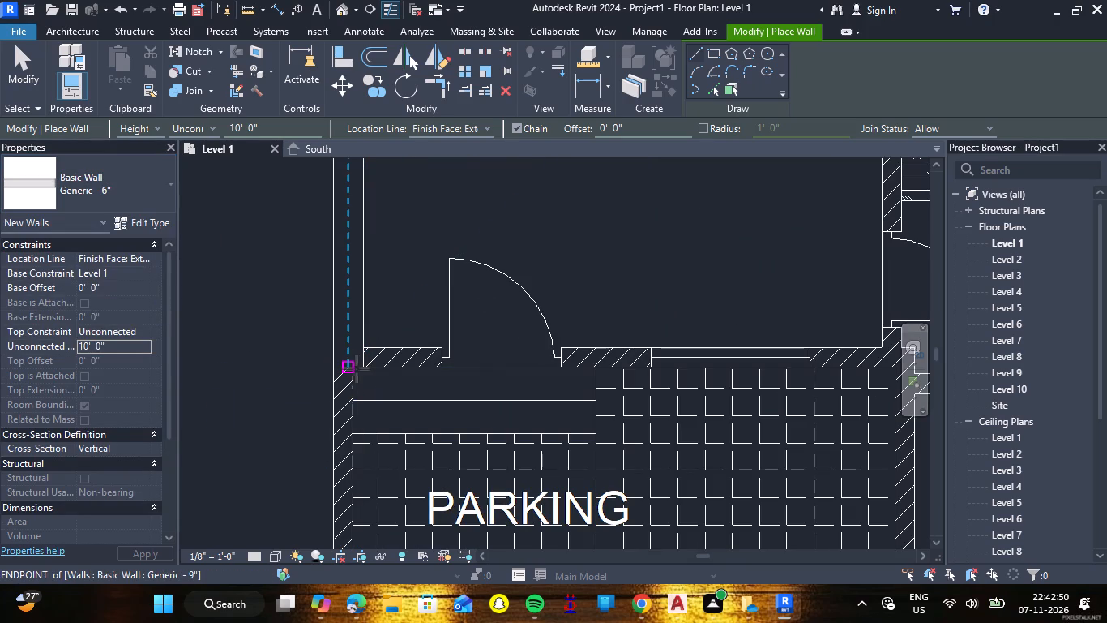
scroll(353, 369, up, 9)
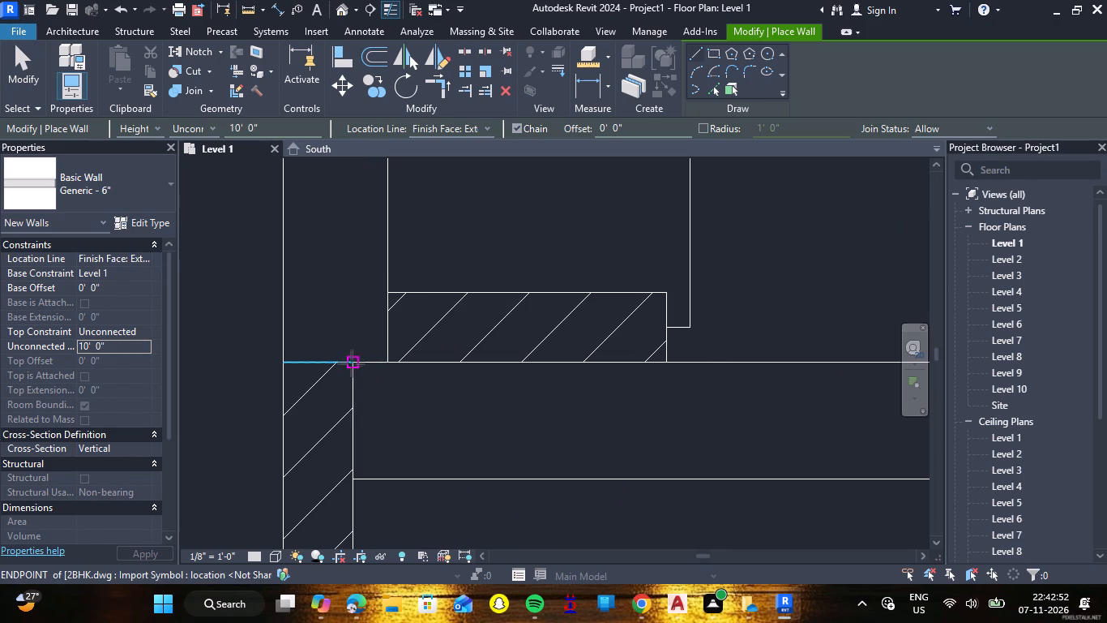
click(352, 365)
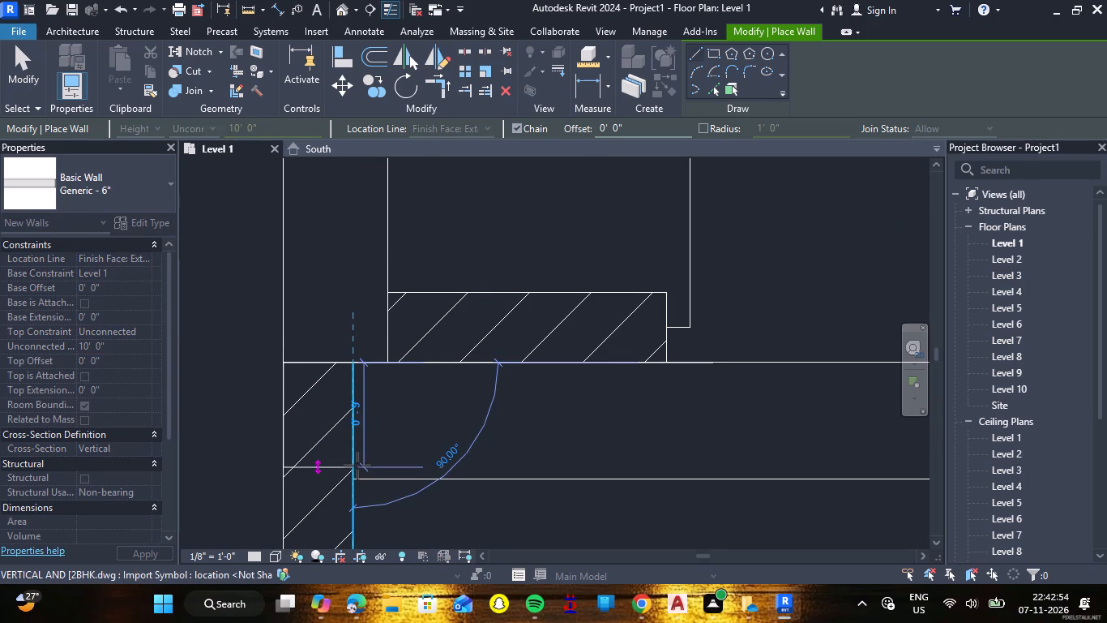
middle_drag(357, 466, 357, 320)
scroll(358, 320, down, 11)
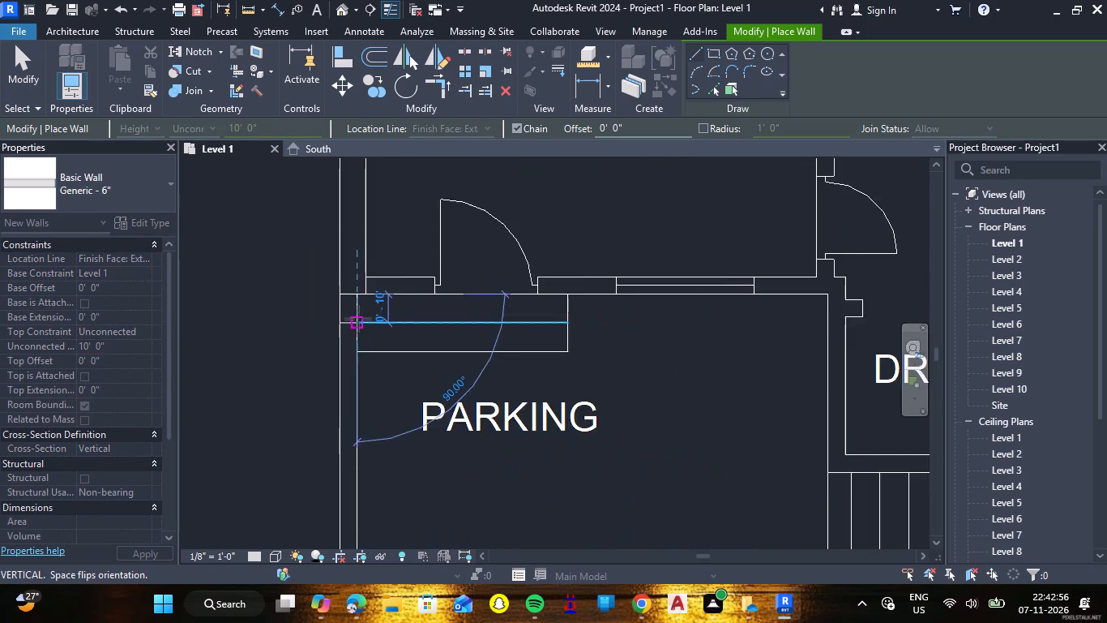
scroll(358, 319, down, 5)
scroll(357, 491, up, 7)
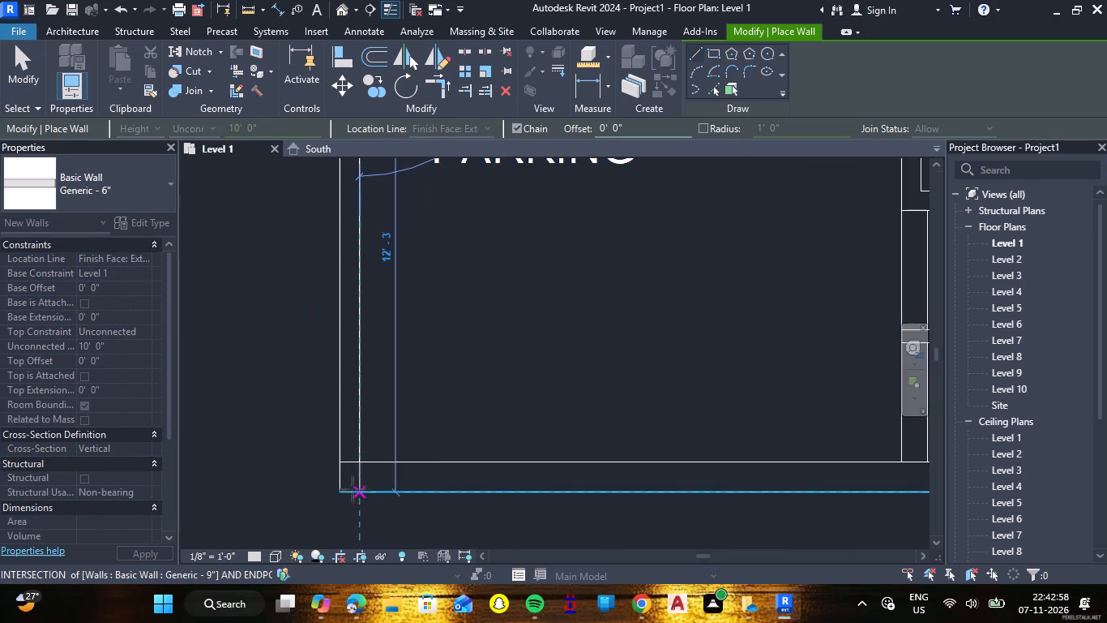
scroll(356, 466, up, 7)
click(353, 475)
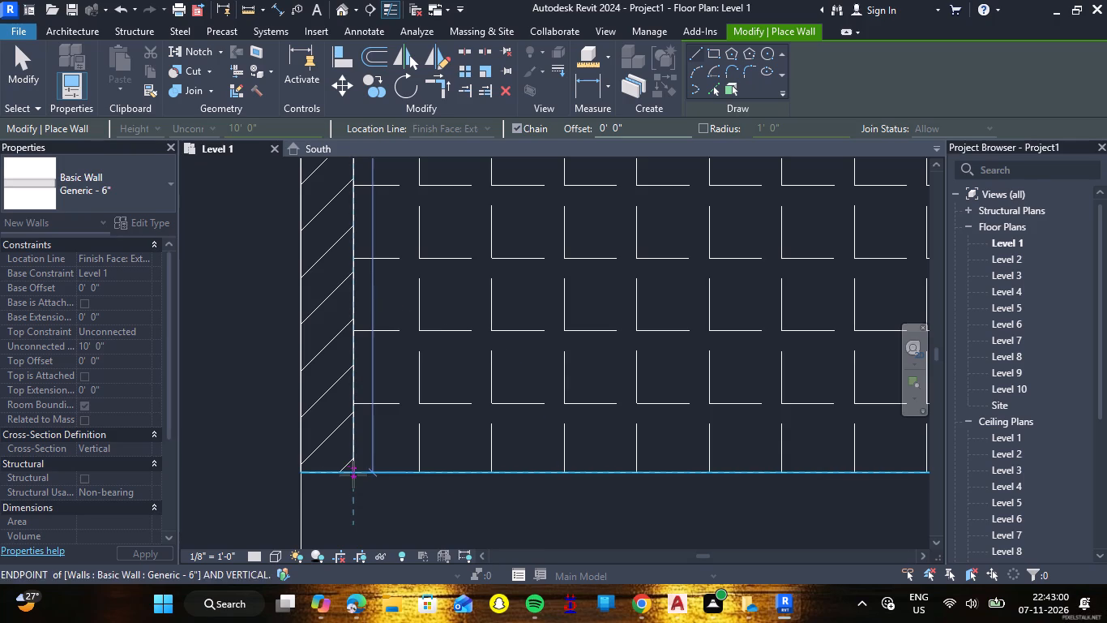
key(Escape)
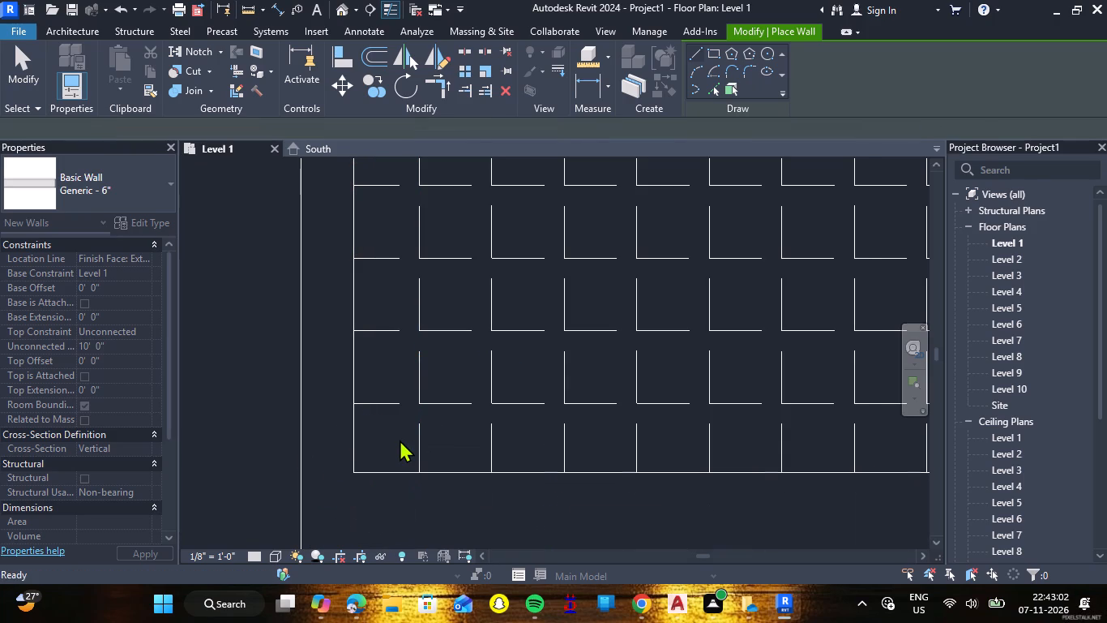
Draw an 11' 2" wall between the toilet and dress area and the staircase, from the exterior wall's inner face to the parking edge.
scroll(400, 440, down, 15)
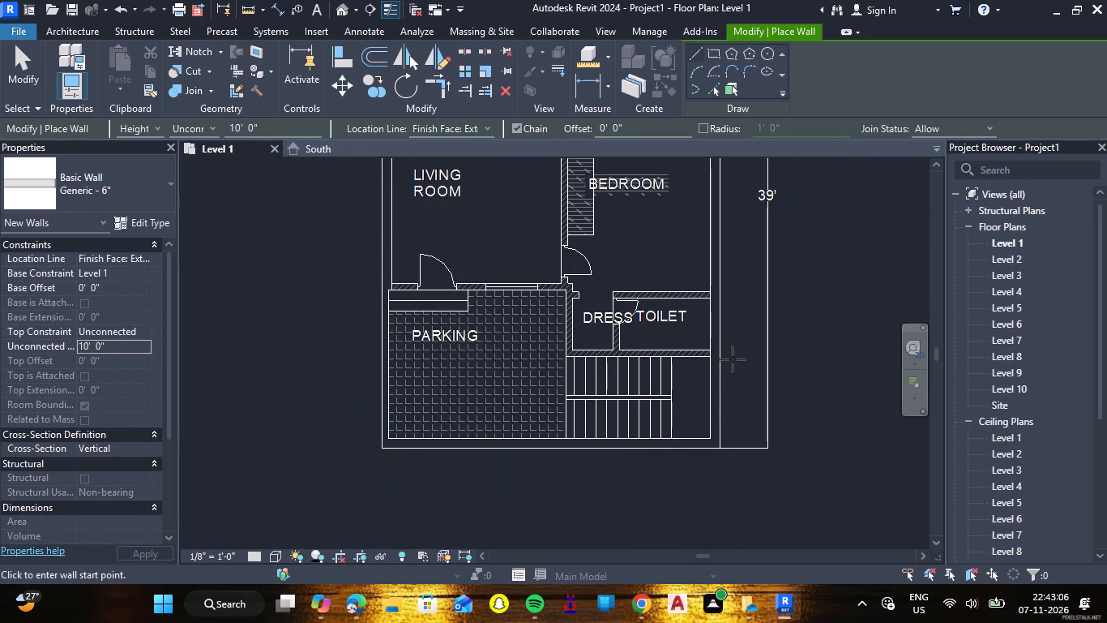
scroll(738, 354, up, 1)
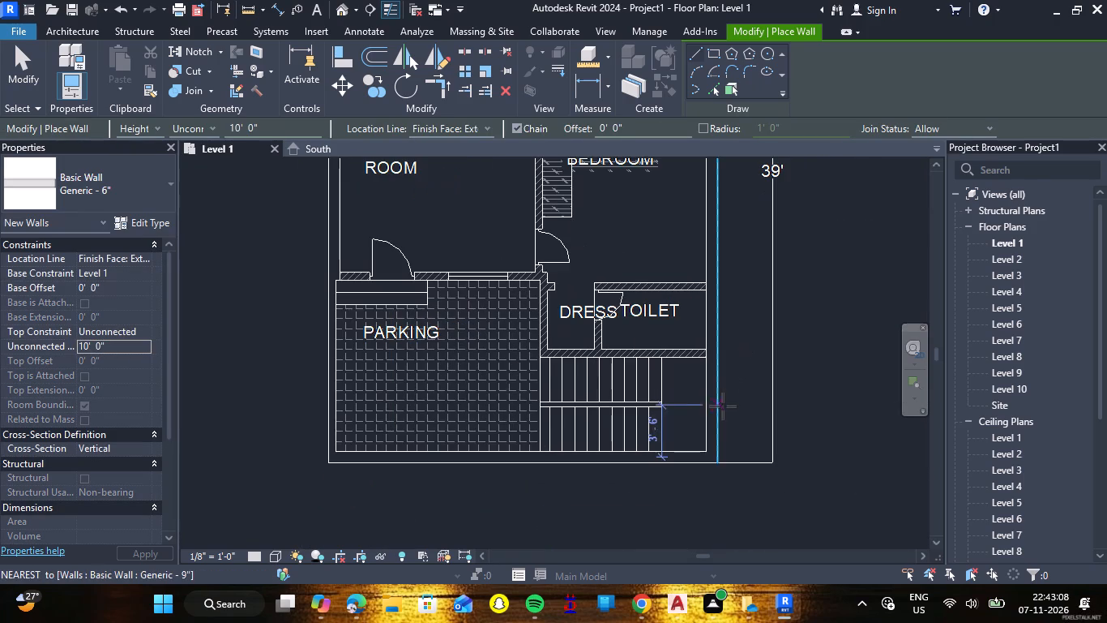
scroll(723, 406, up, 3)
scroll(669, 293, up, 3)
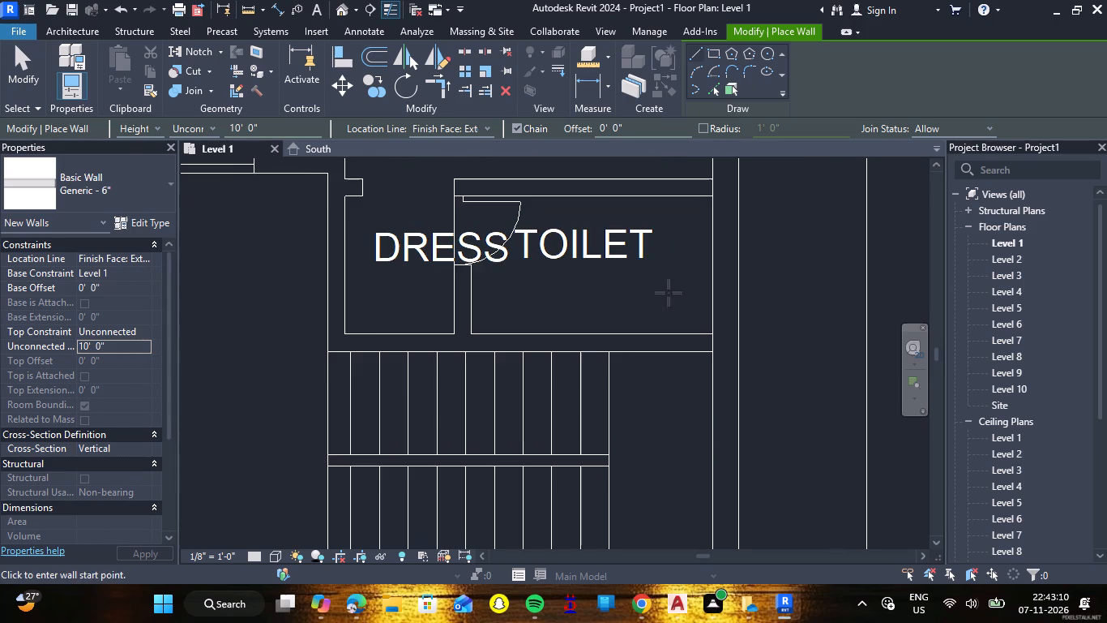
click(712, 353)
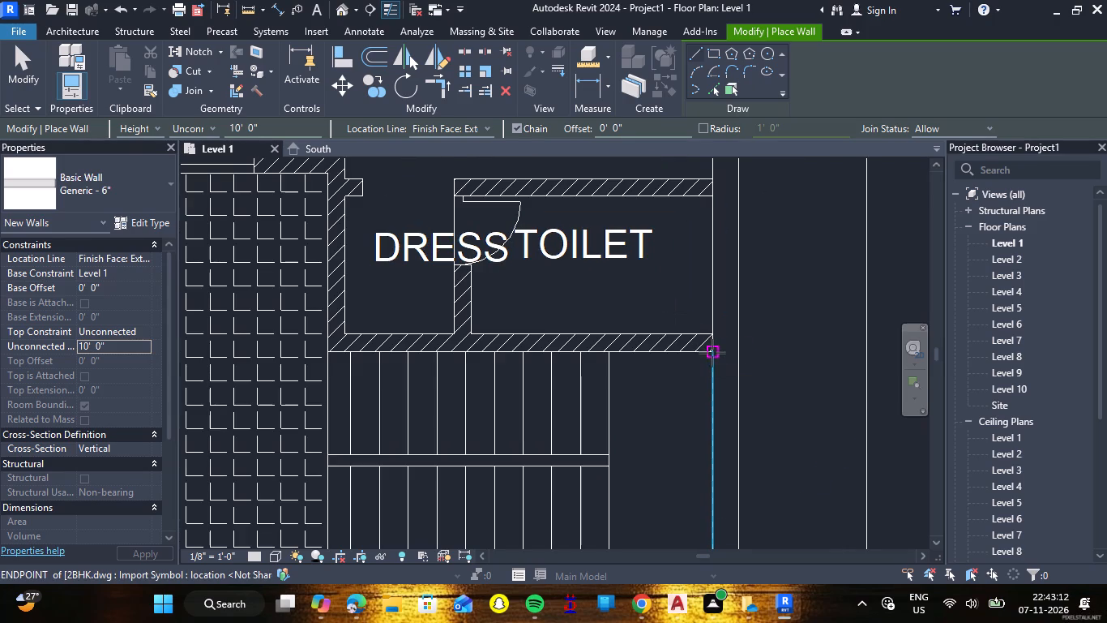
click(329, 354)
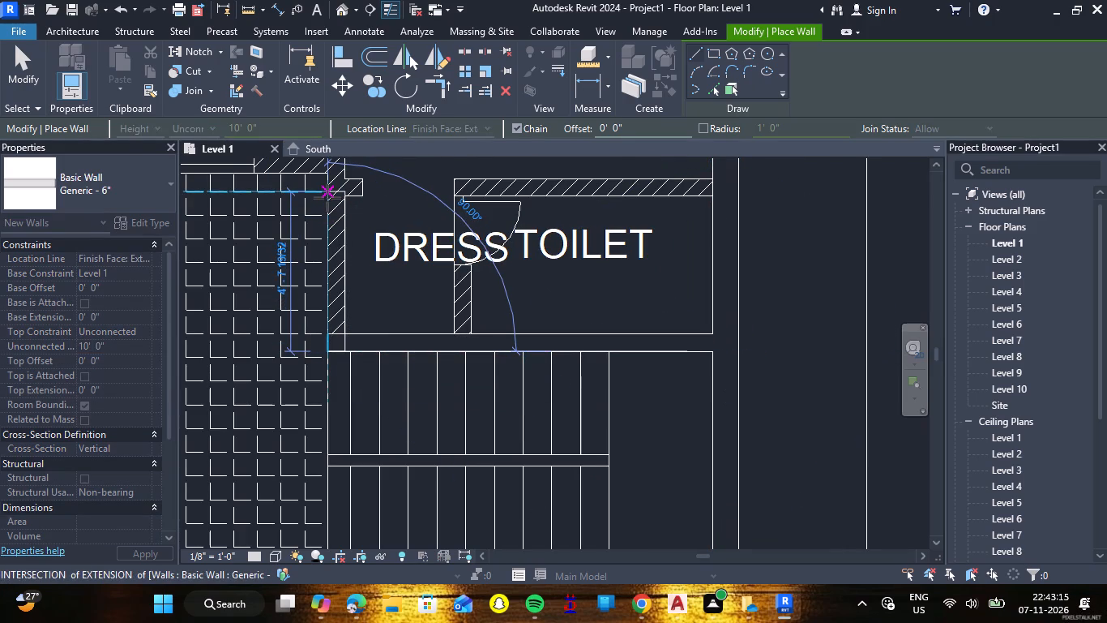
Continue the chain along the parking's edge beside the dress area to the wall corner near the bedroom door, about 5' 8", and end the chain.
middle_drag(327, 198, 314, 341)
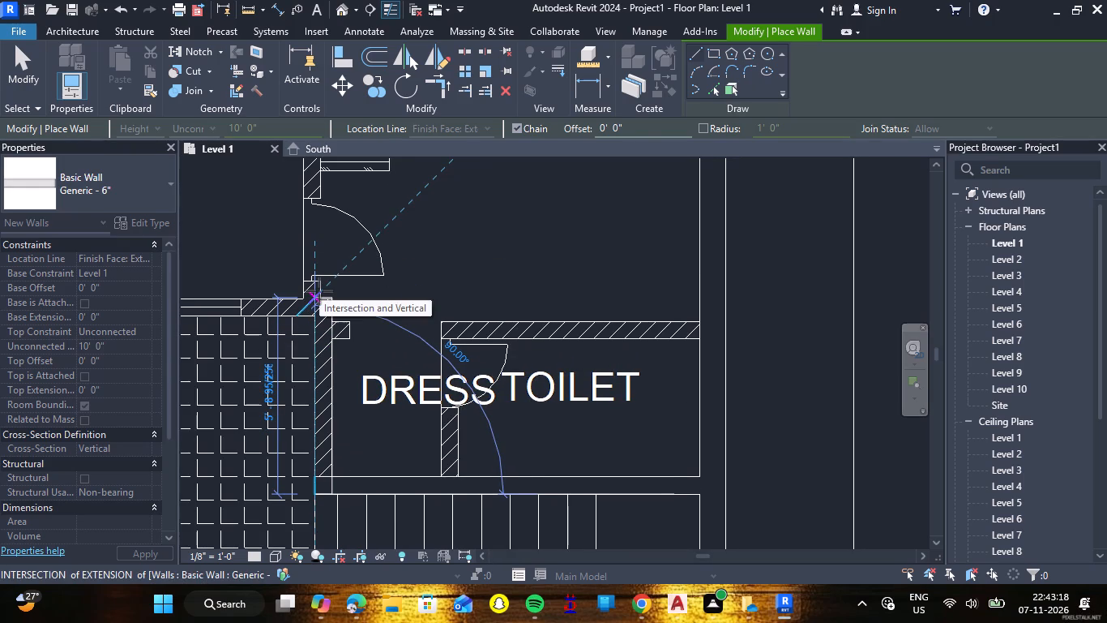
scroll(323, 337, up, 4)
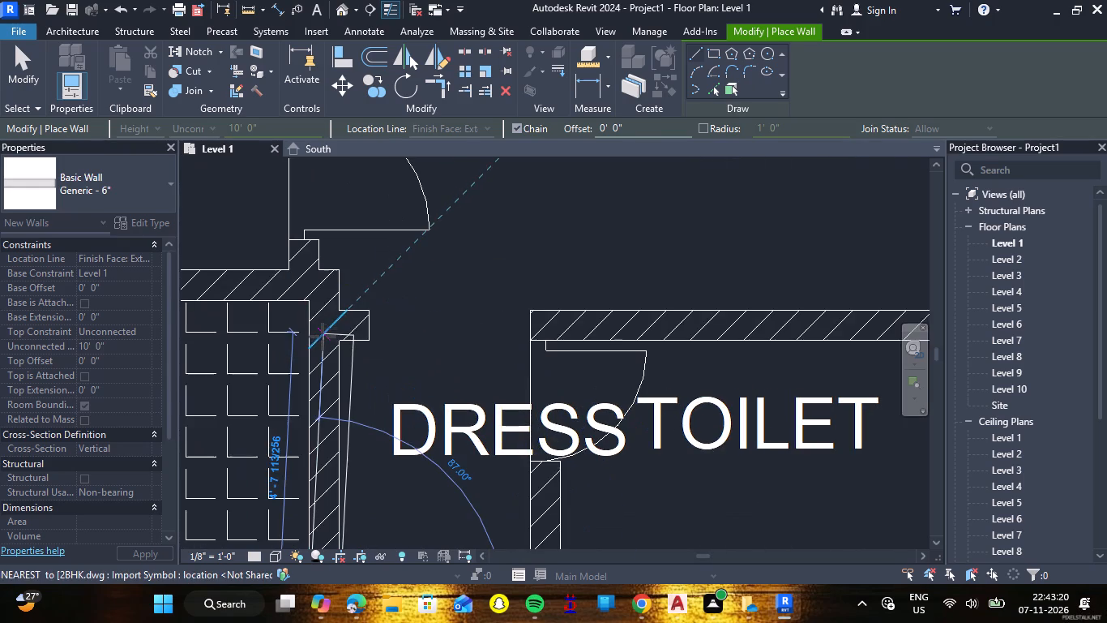
click(313, 272)
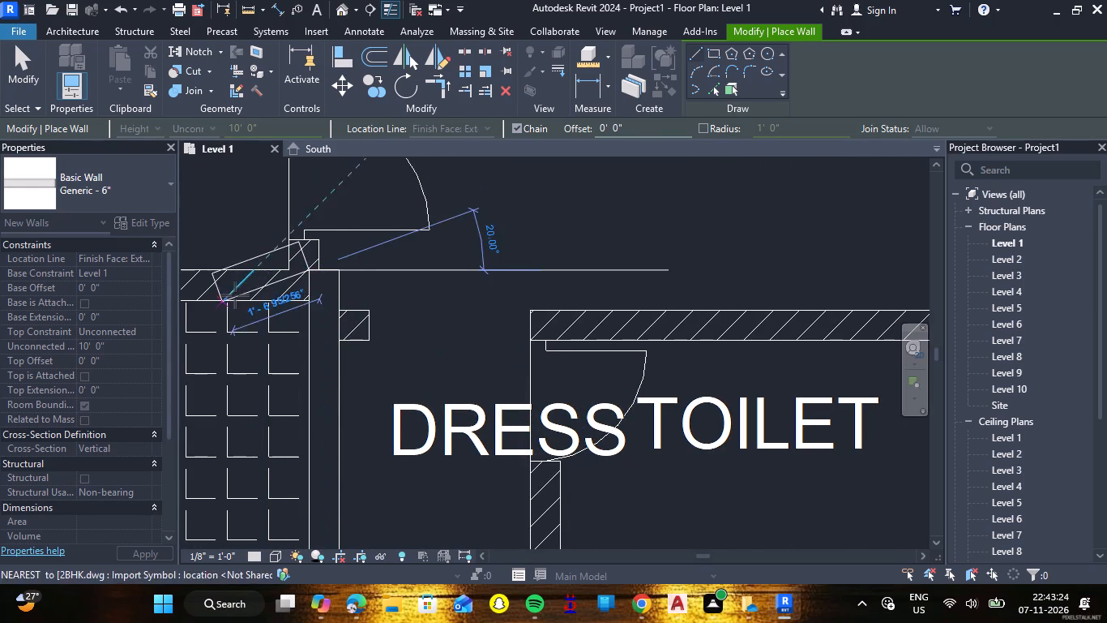
key(Escape)
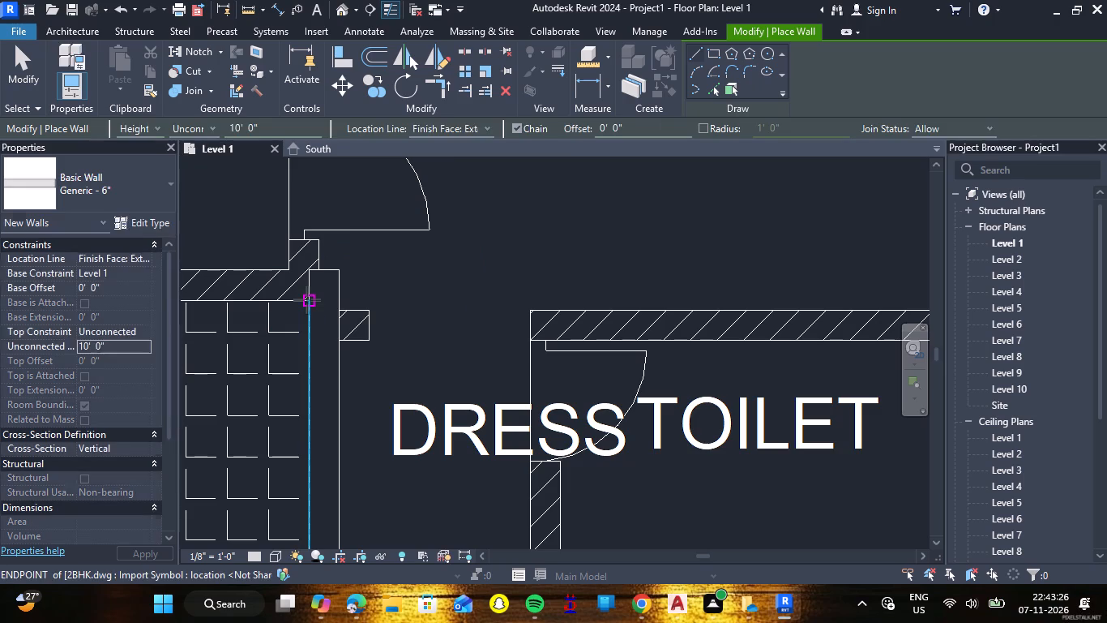
Draw the 13' 5" wall between the living room and the parking, from the dress area's wall to the exterior side wall, and end the chain.
click(307, 300)
middle_drag(280, 294, 631, 356)
scroll(631, 356, down, 4)
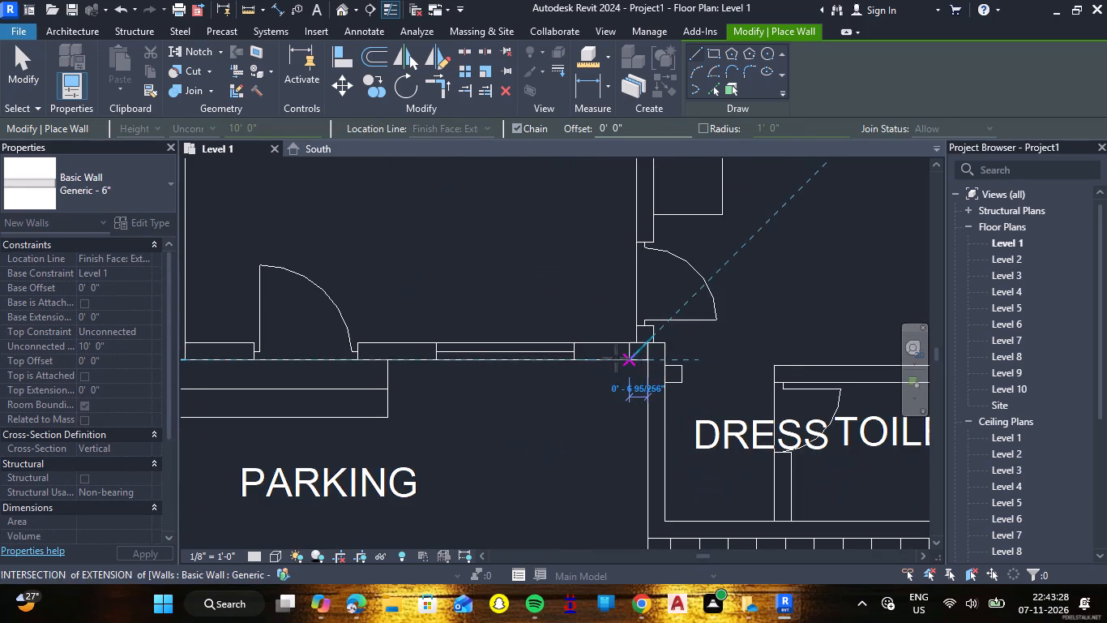
scroll(357, 356, down, 1)
middle_drag(357, 356, 476, 379)
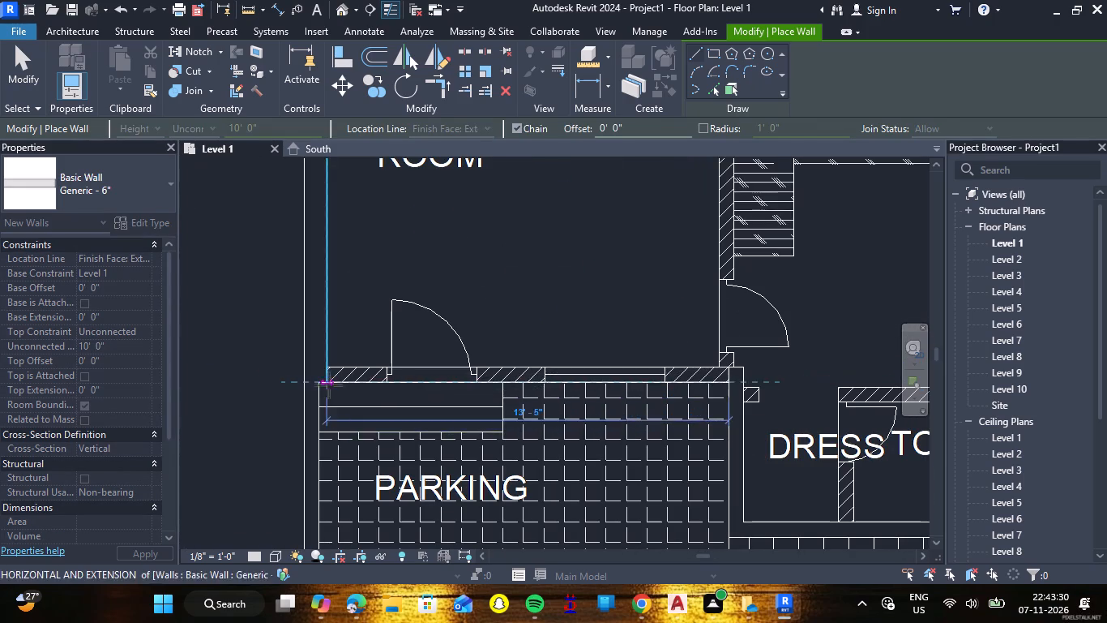
scroll(327, 383, up, 11)
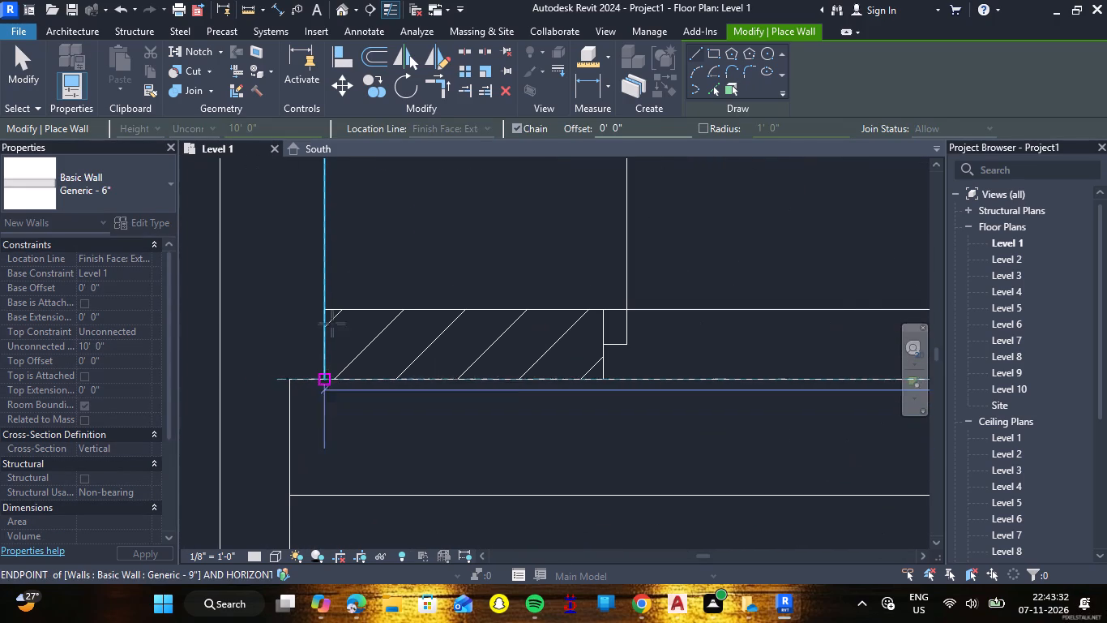
click(325, 380)
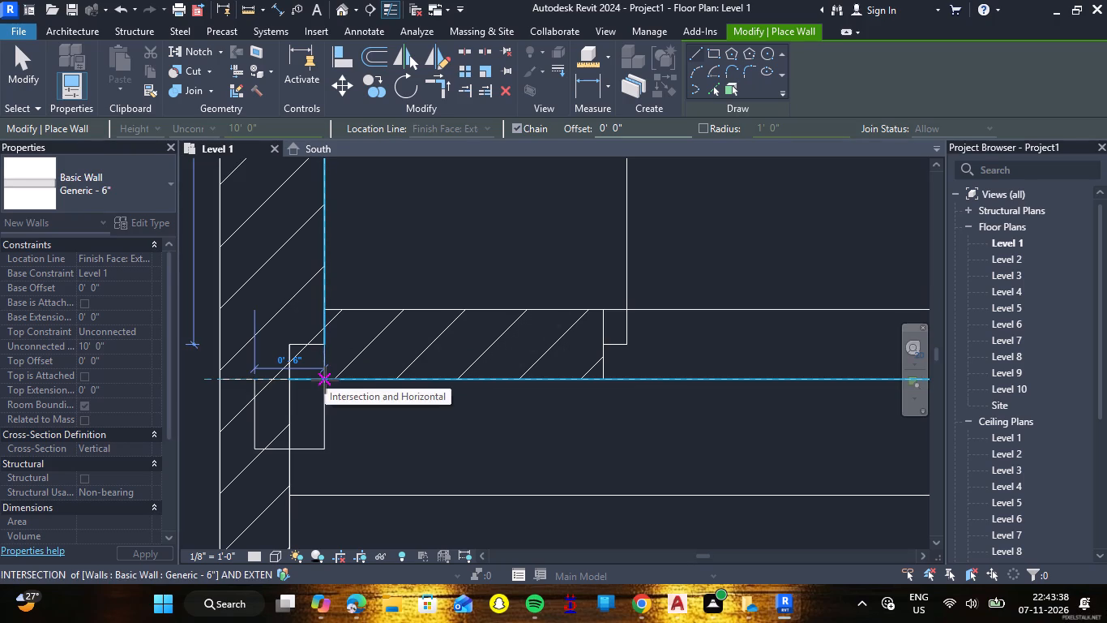
key(Escape)
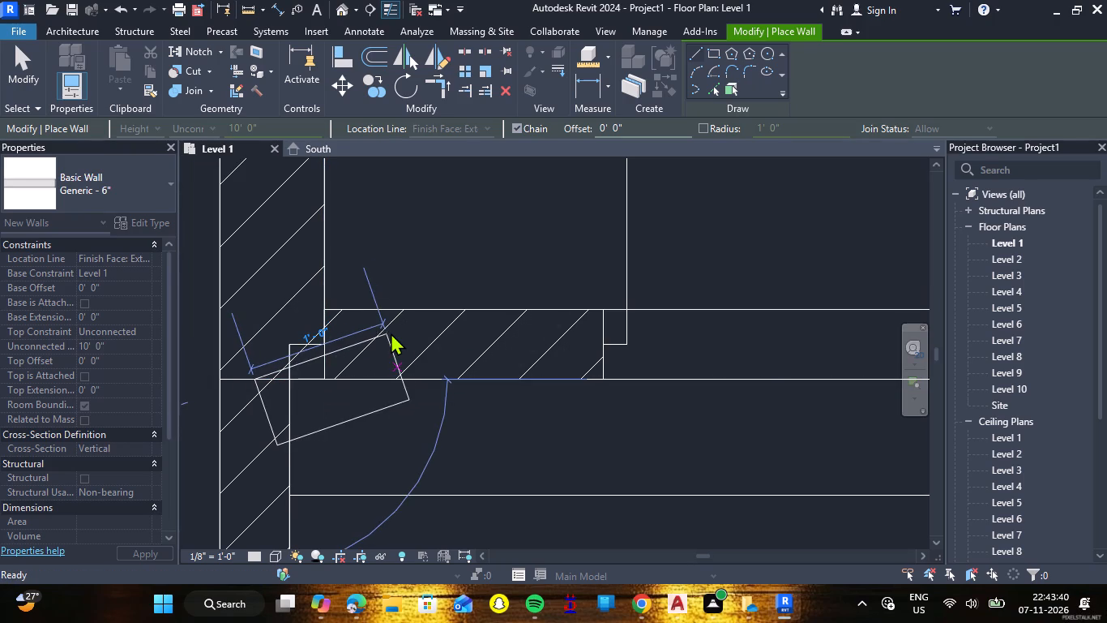
scroll(391, 333, down, 15)
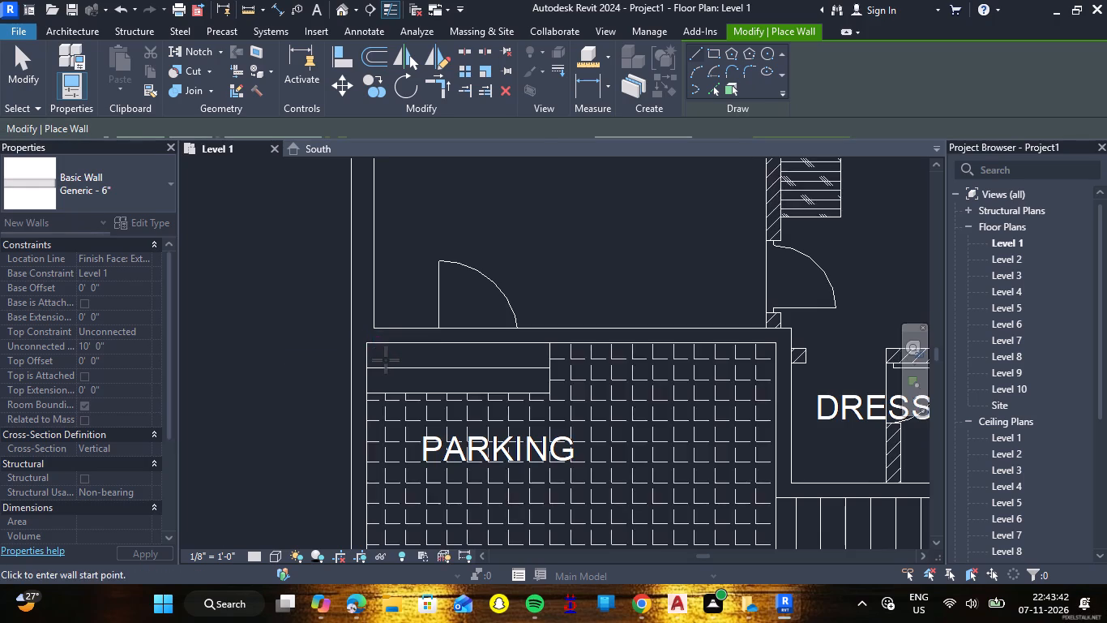
scroll(510, 417, down, 3)
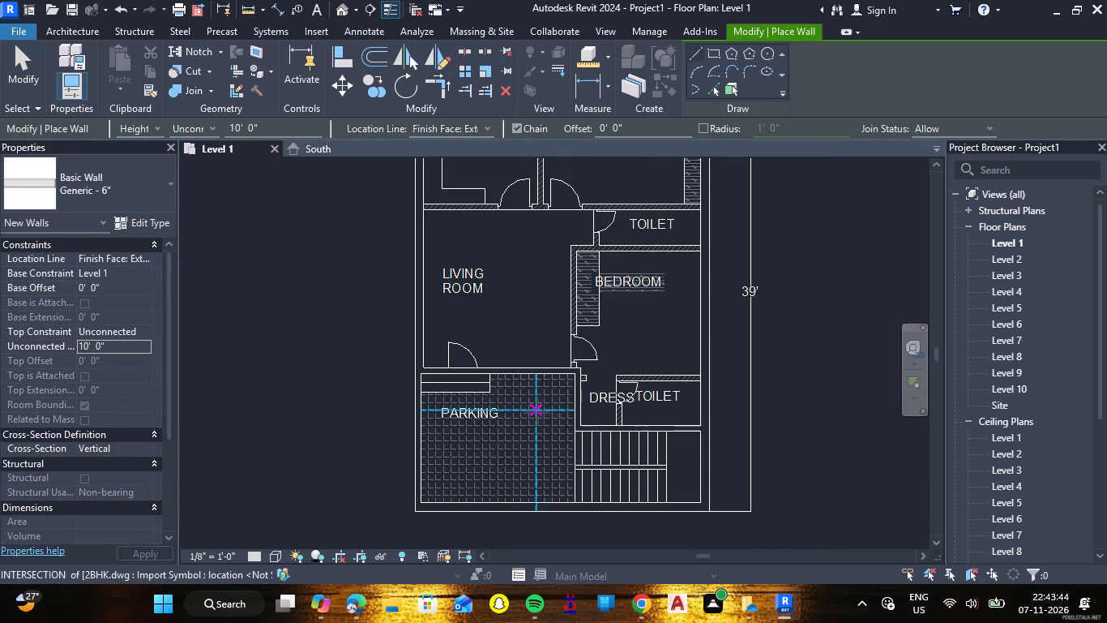
Draw a 6" wall between the bedroom and the dress and toilet area, from the parking-side wall to the exterior wall's inner face, and end the chain.
scroll(610, 385, up, 8)
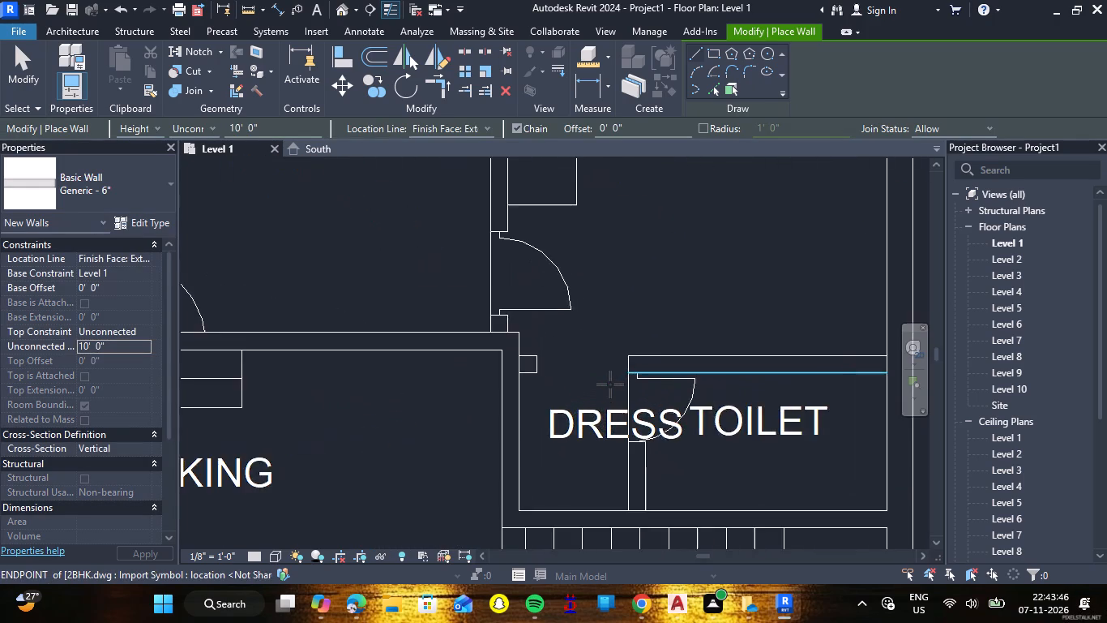
scroll(609, 385, up, 3)
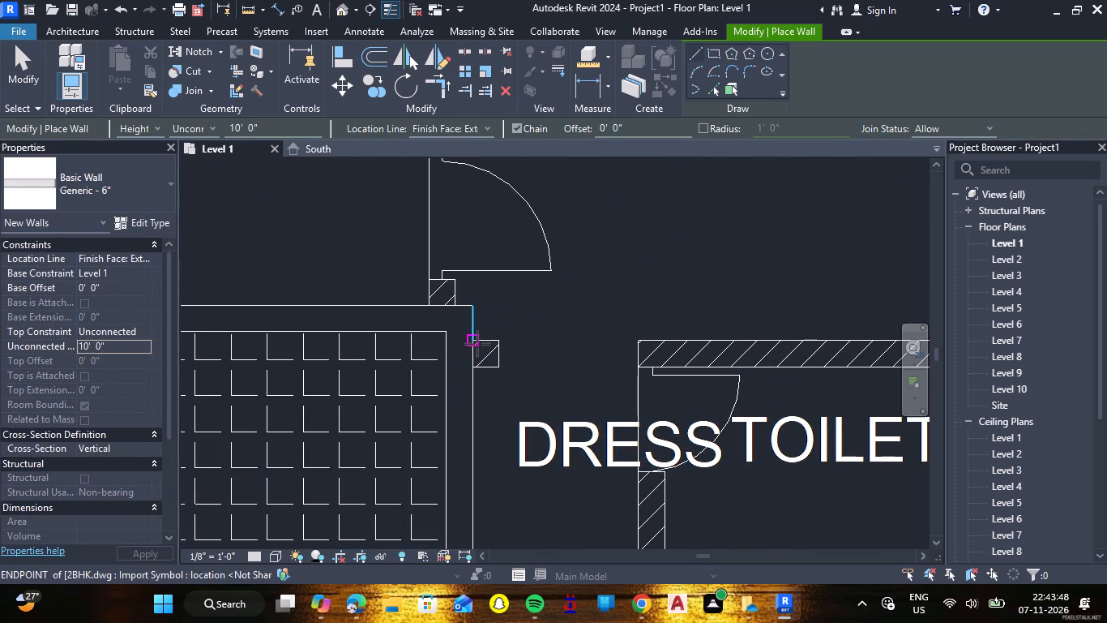
click(474, 343)
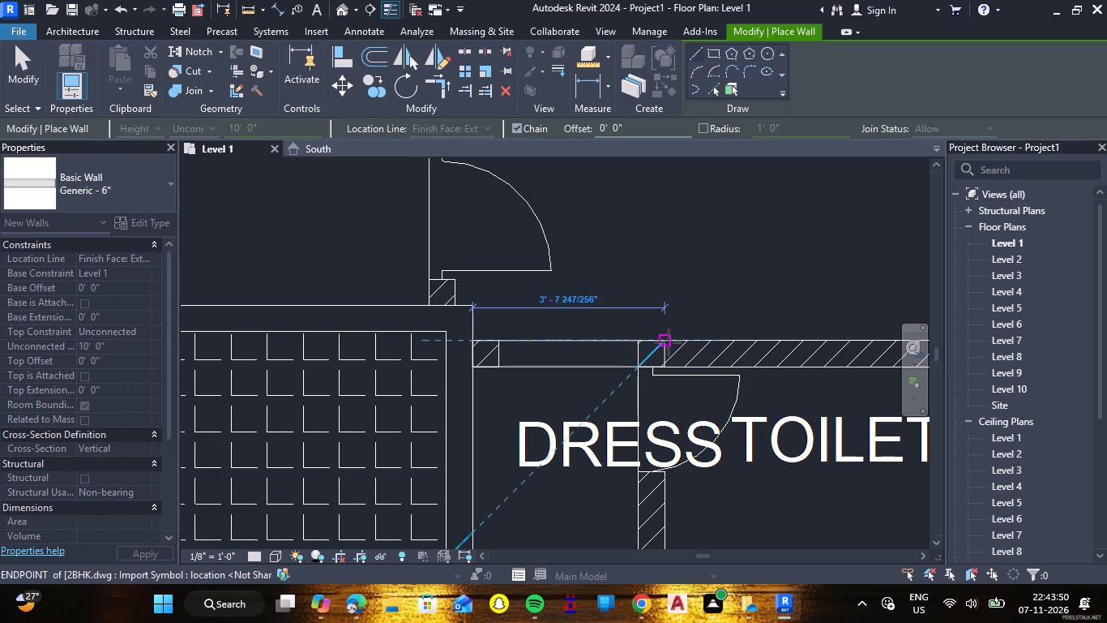
middle_drag(669, 342, 387, 342)
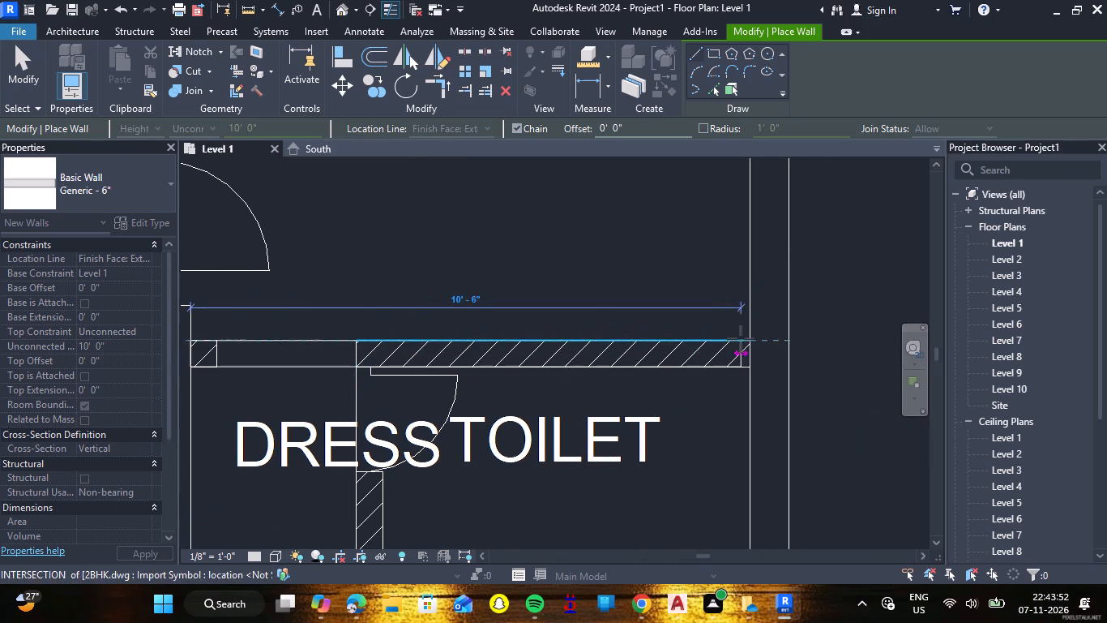
click(749, 338)
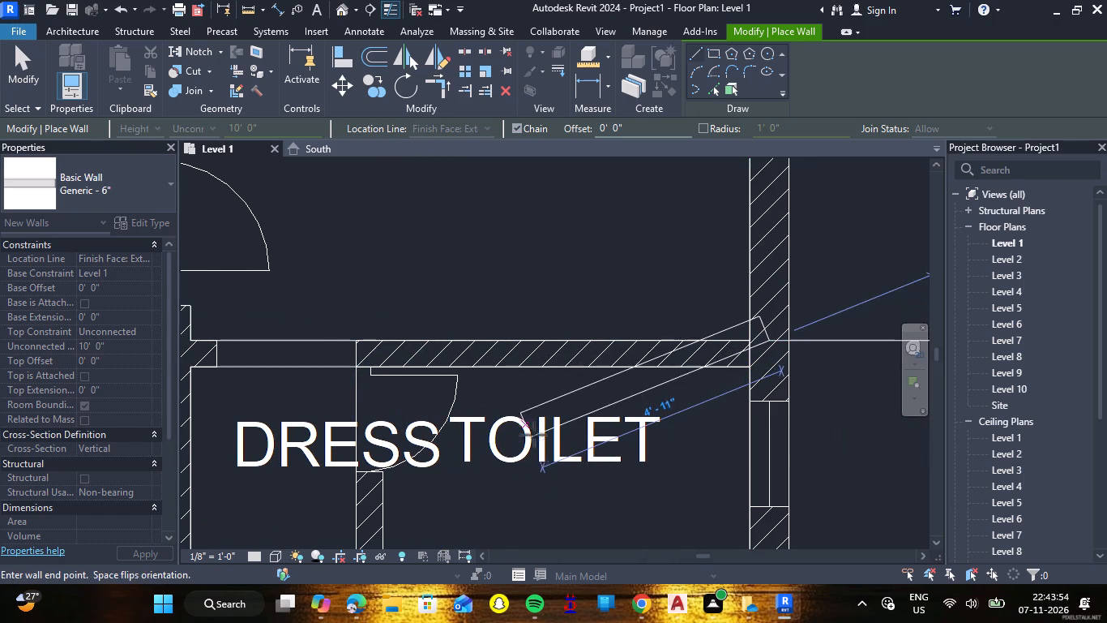
key(Escape)
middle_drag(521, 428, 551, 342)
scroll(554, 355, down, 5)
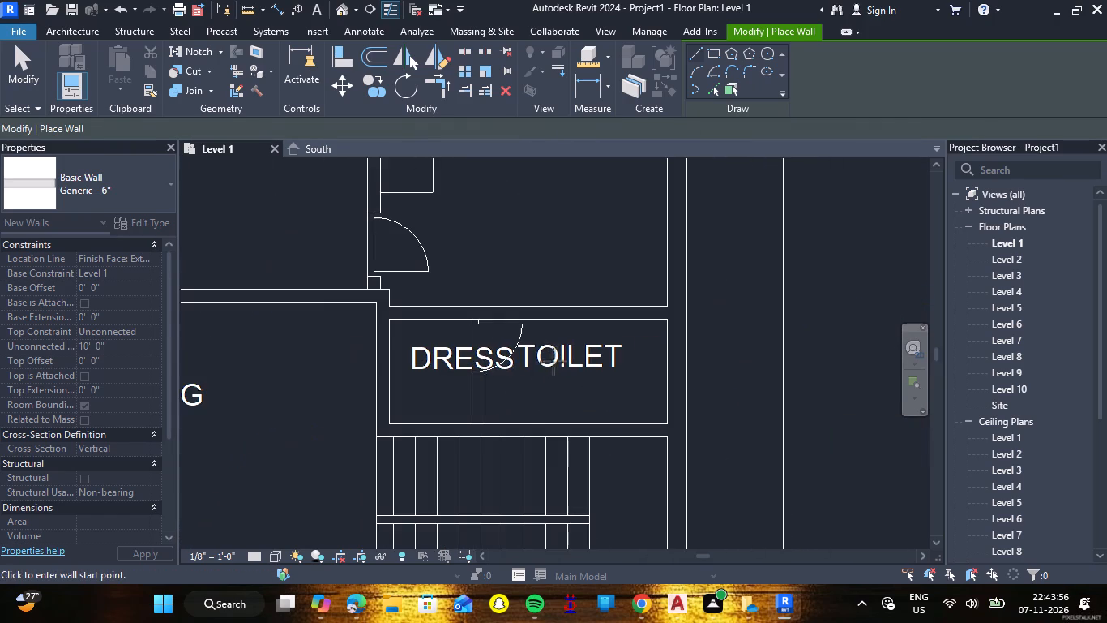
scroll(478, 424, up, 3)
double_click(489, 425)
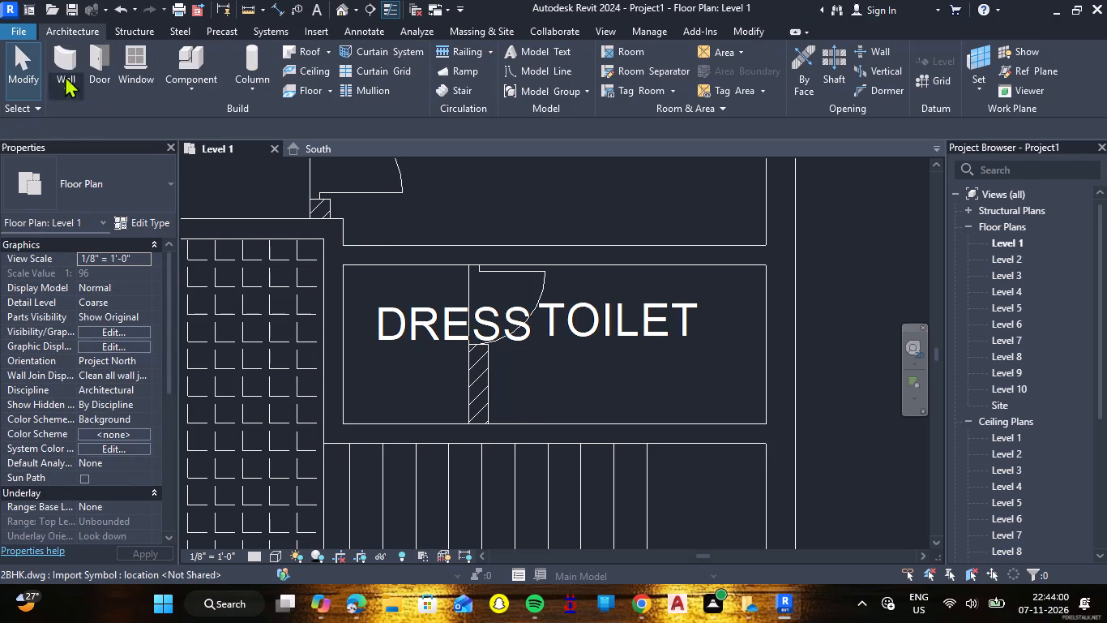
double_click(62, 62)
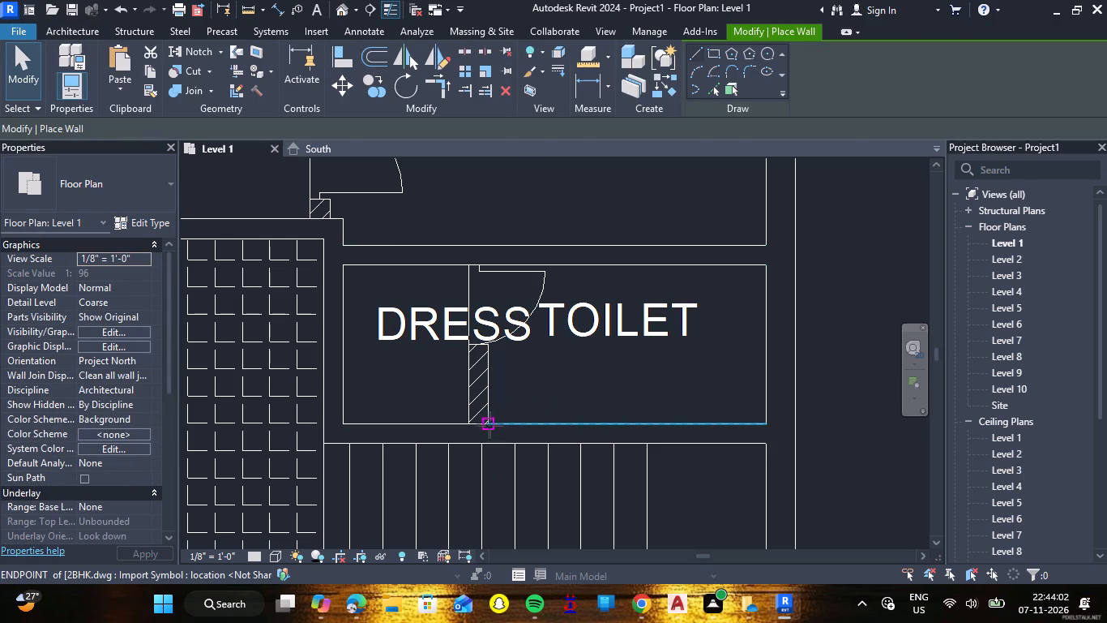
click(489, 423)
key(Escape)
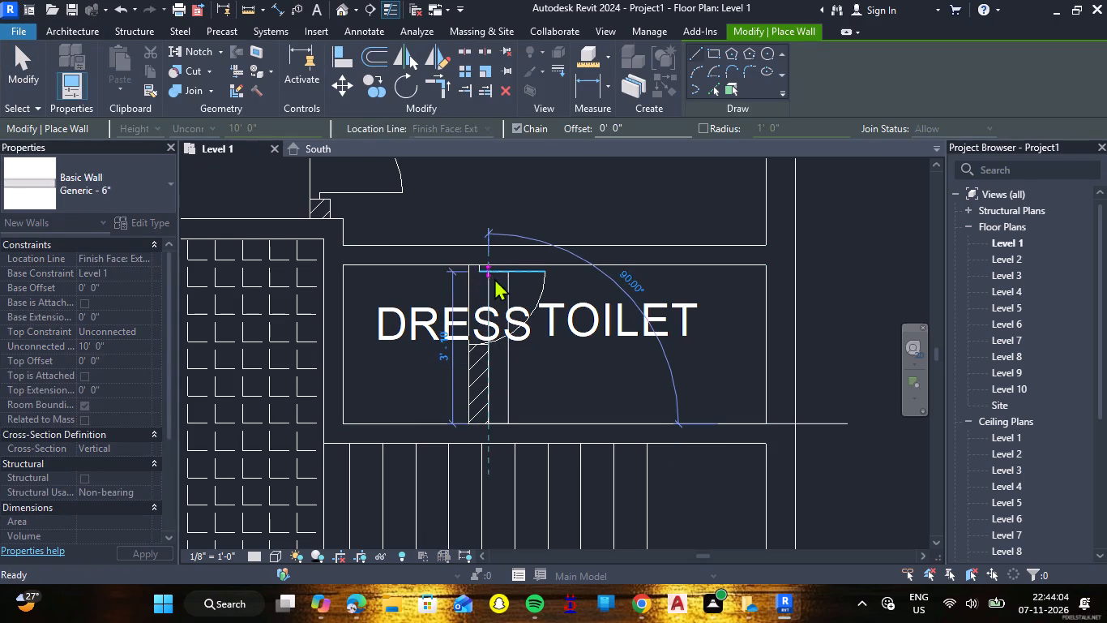
Draw the 4' partition between the dress area and the toilet, from the staircase wall up to the bedroom wall, and end the chain.
click(468, 422)
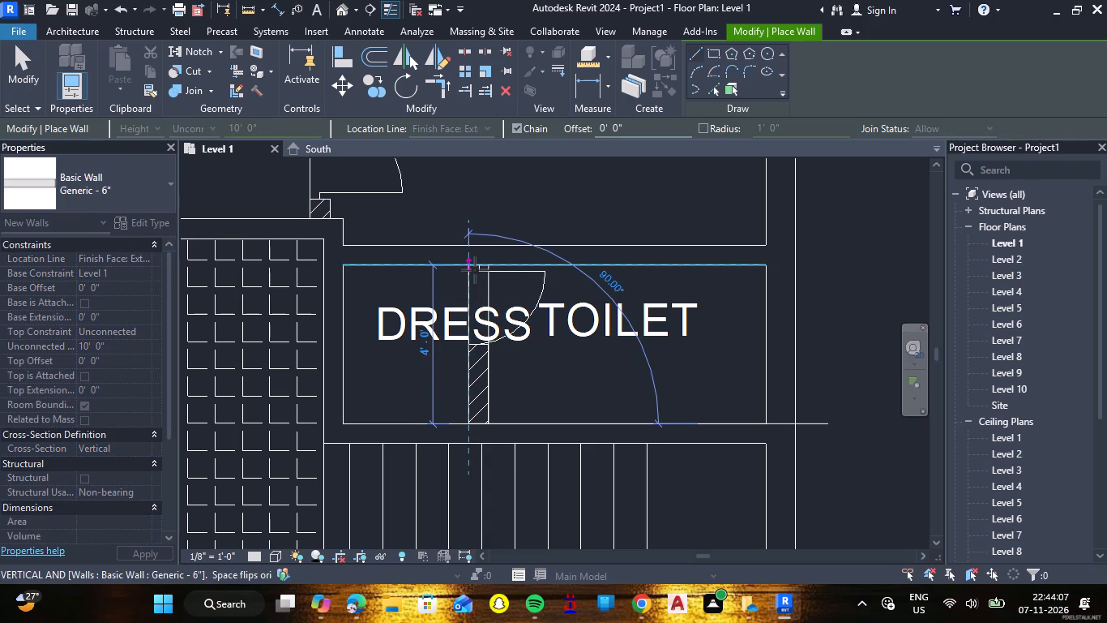
scroll(472, 269, up, 13)
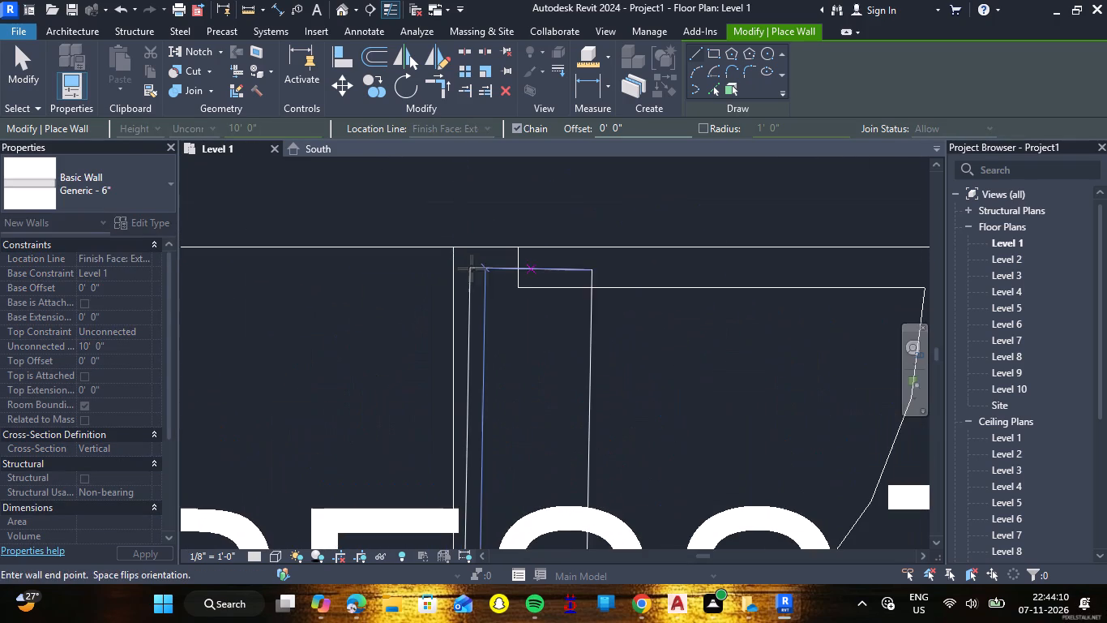
scroll(444, 251, down, 4)
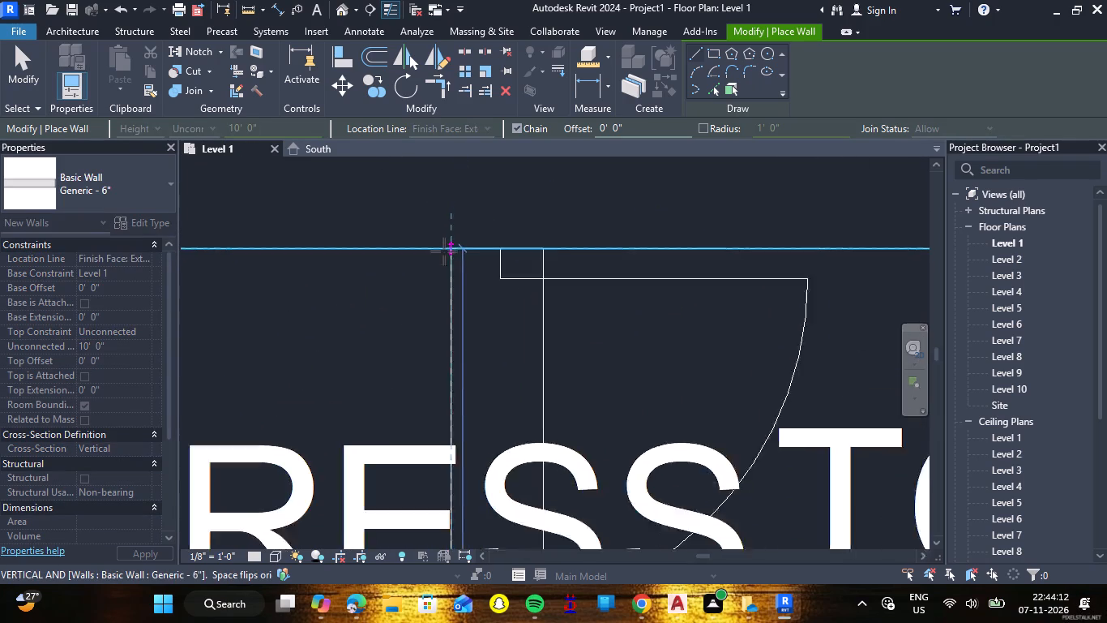
scroll(444, 251, down, 5)
scroll(444, 251, up, 7)
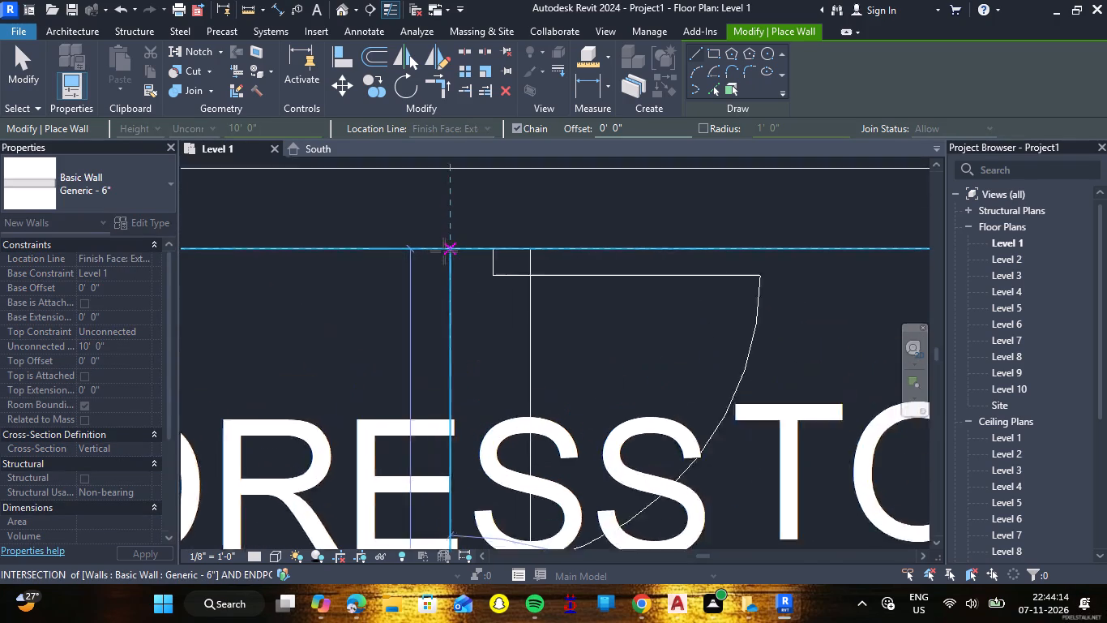
scroll(444, 251, up, 4)
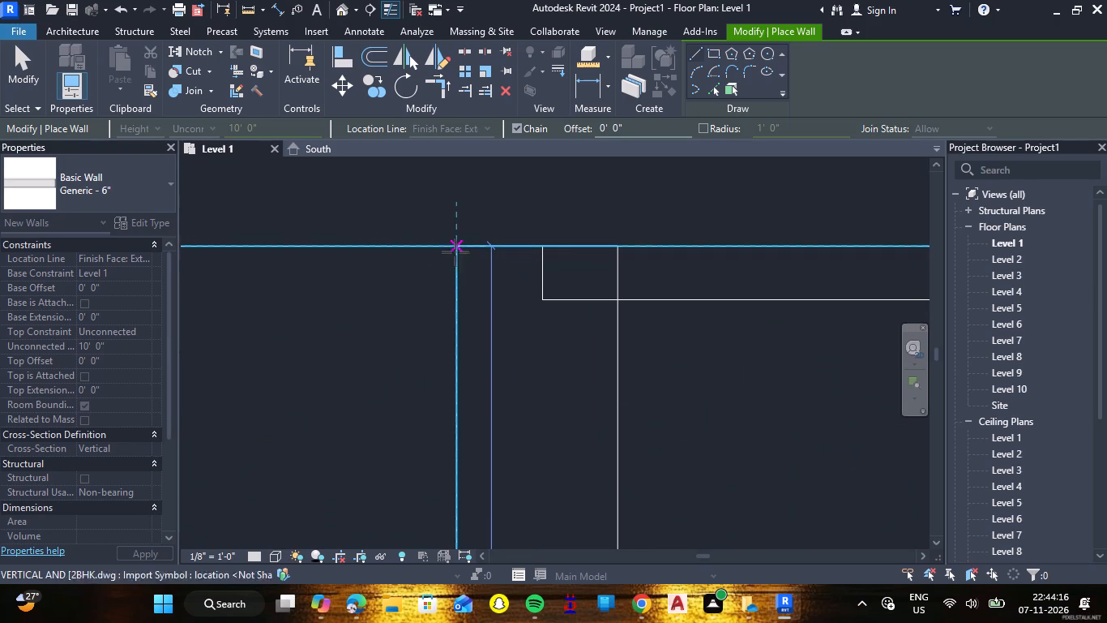
click(459, 247)
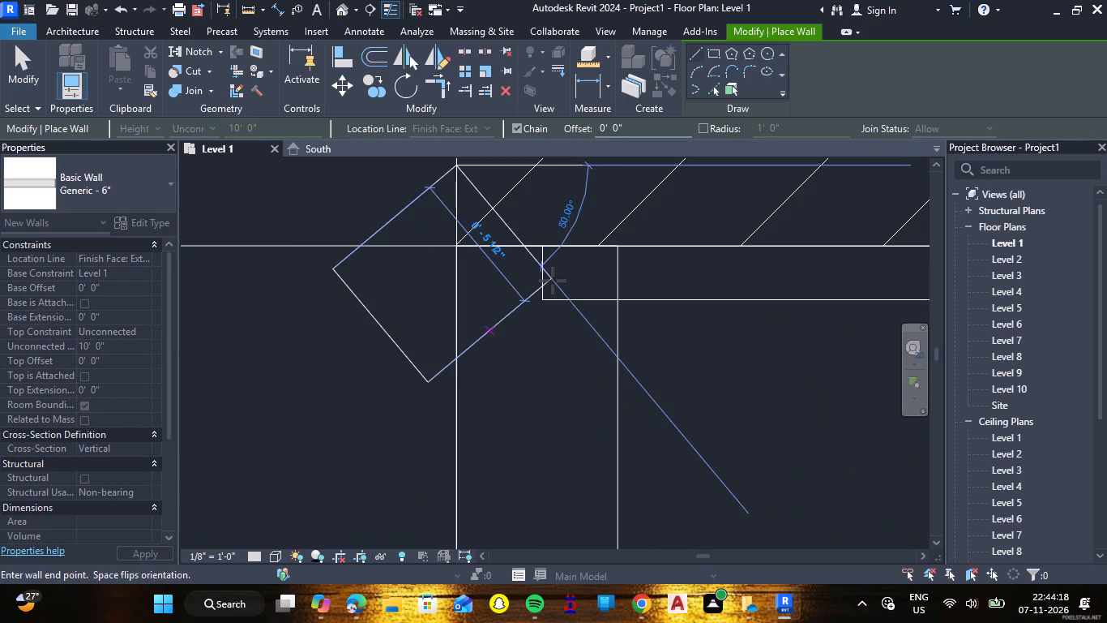
key(Escape)
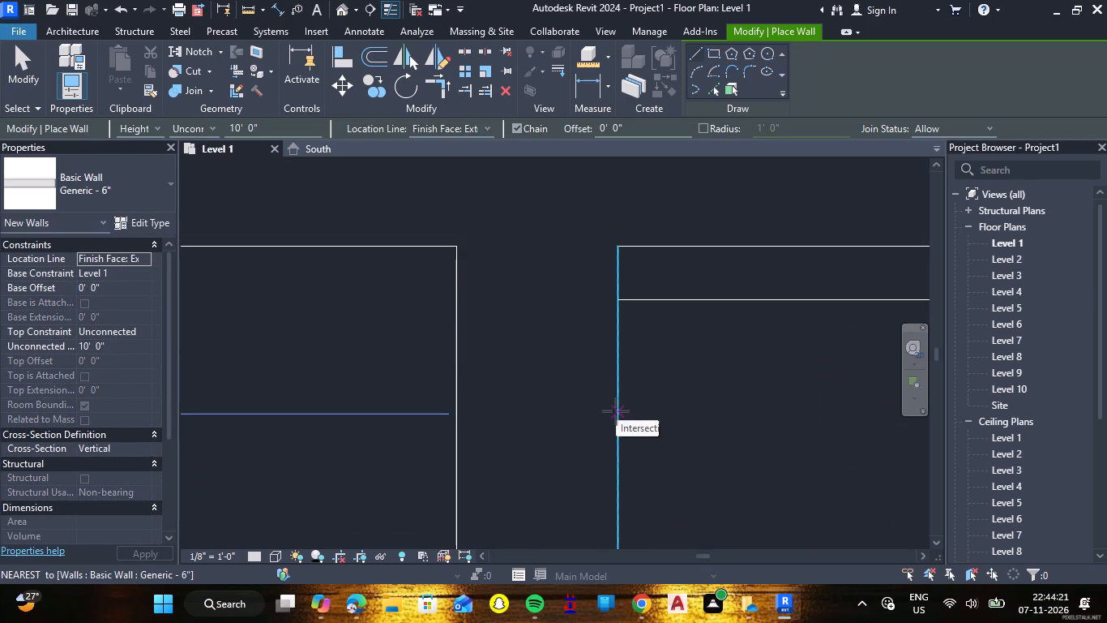
Draw the 6" wall between the living room and the bedroom, from the parking wall past the bedroom door to the bedroom's upper corner.
scroll(616, 411, down, 11)
scroll(326, 346, down, 4)
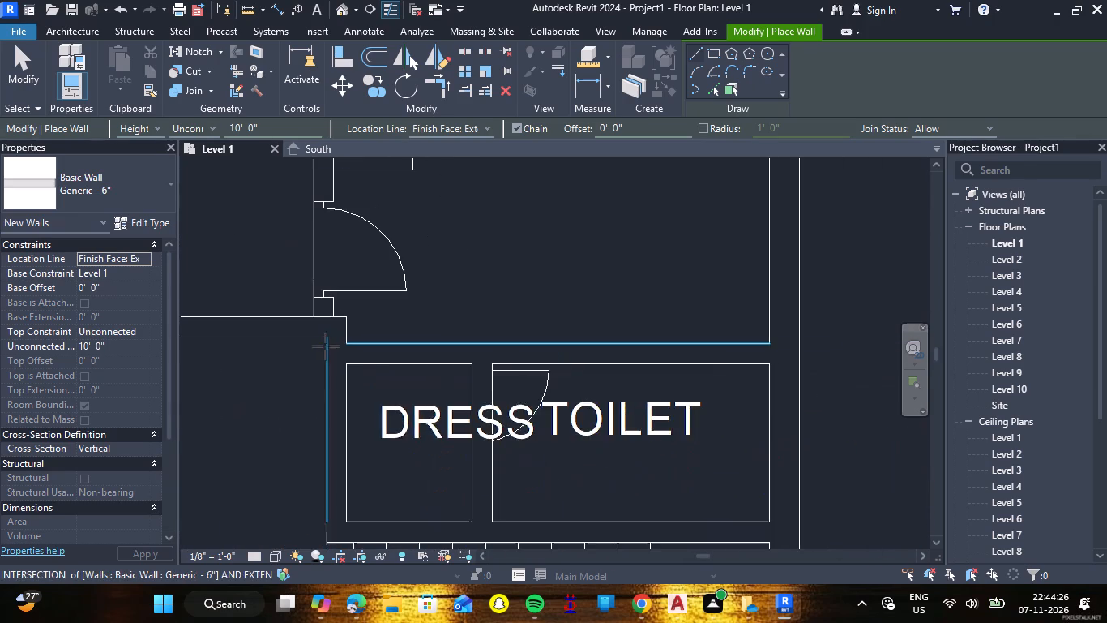
scroll(324, 315, down, 5)
scroll(304, 282, up, 11)
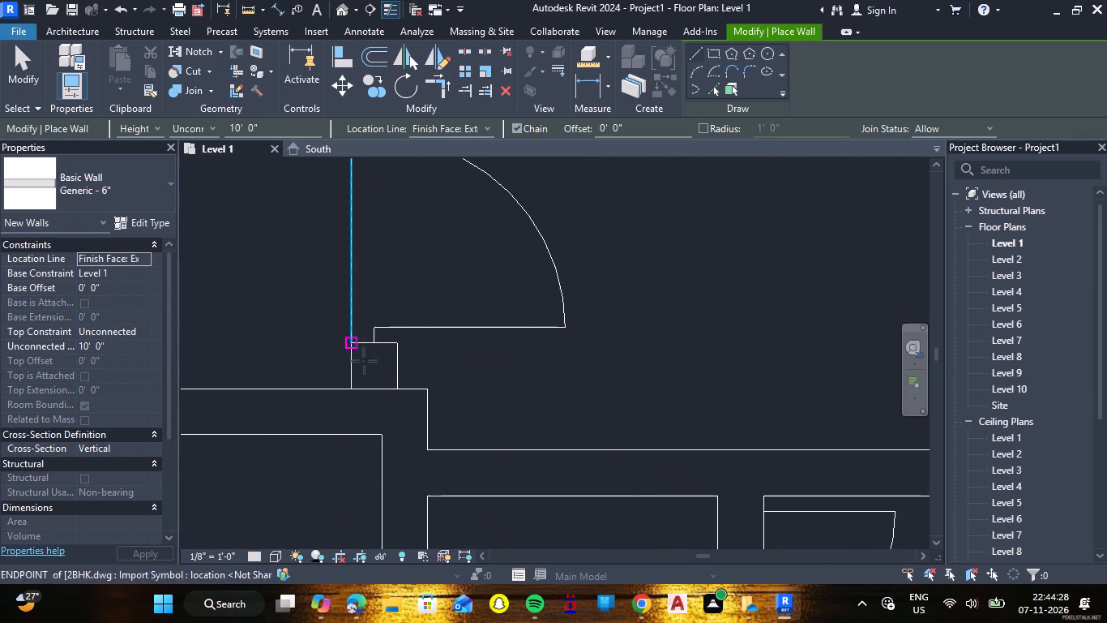
click(355, 387)
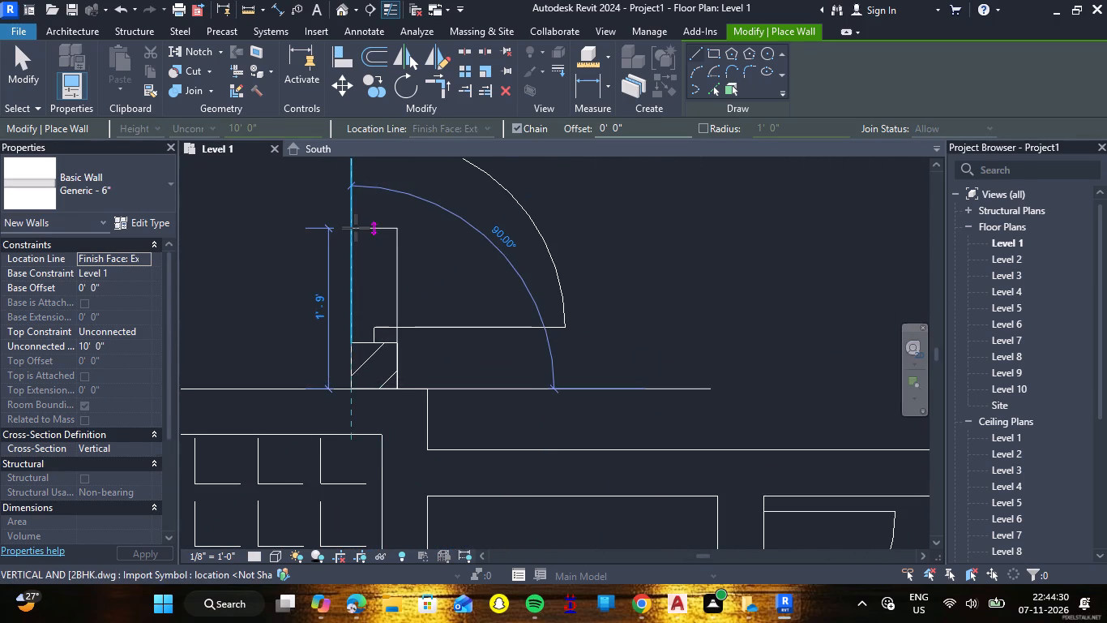
scroll(356, 228, up, 1)
middle_drag(356, 228, 353, 443)
scroll(353, 443, down, 12)
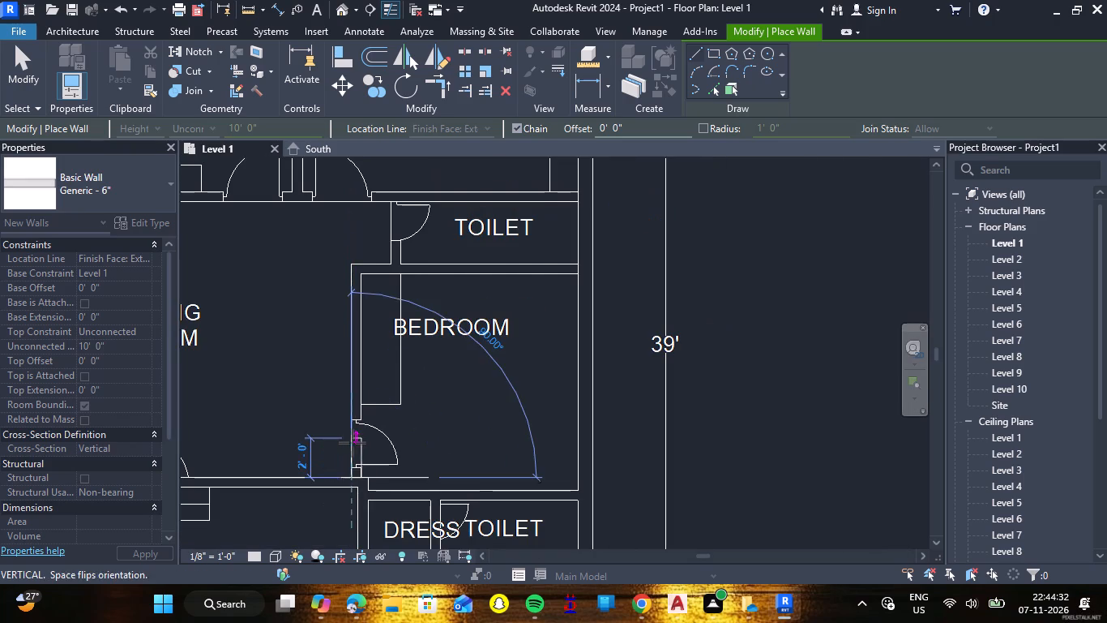
scroll(356, 259, up, 11)
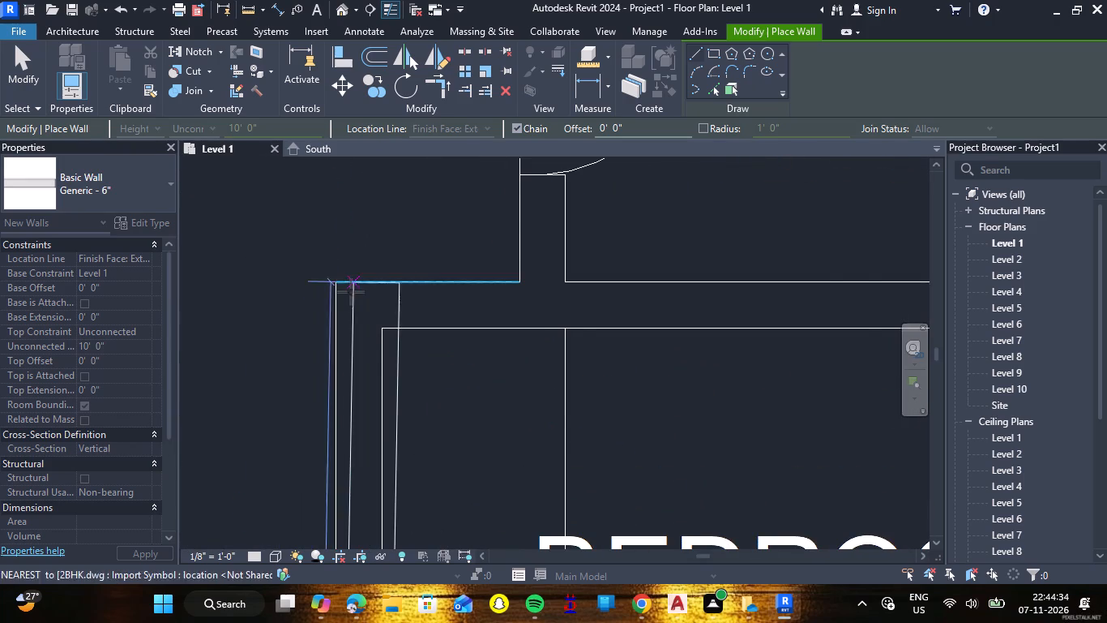
click(342, 284)
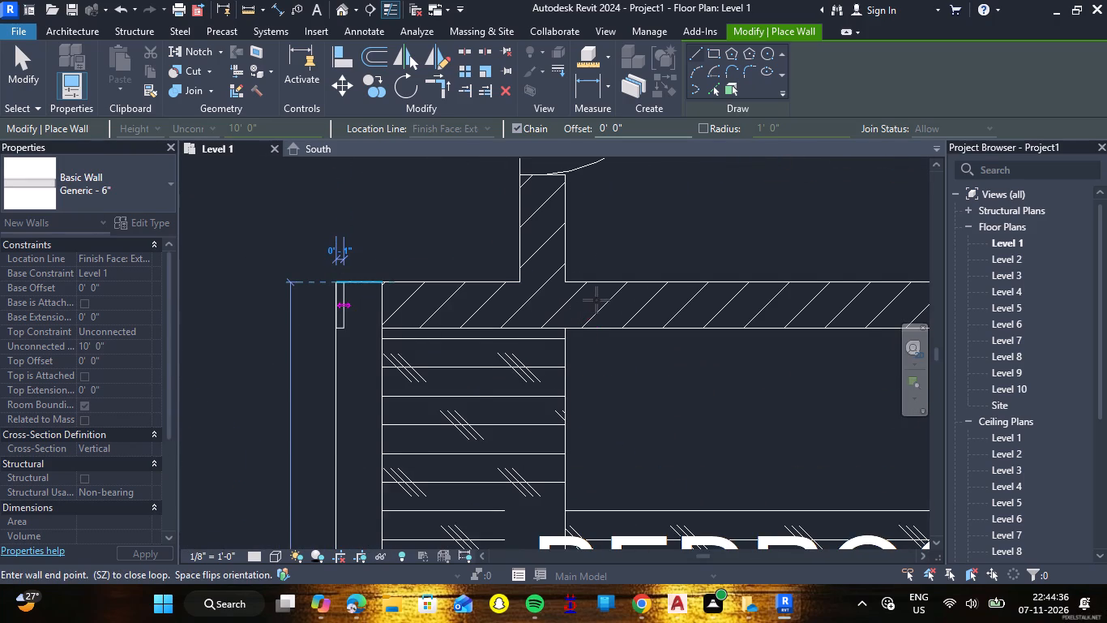
Continue the chain along the wall between the bedroom and the upper toilet to the exterior wall's inner face, and end the chain.
middle_drag(609, 290, 365, 290)
scroll(418, 297, down, 6)
scroll(736, 285, up, 10)
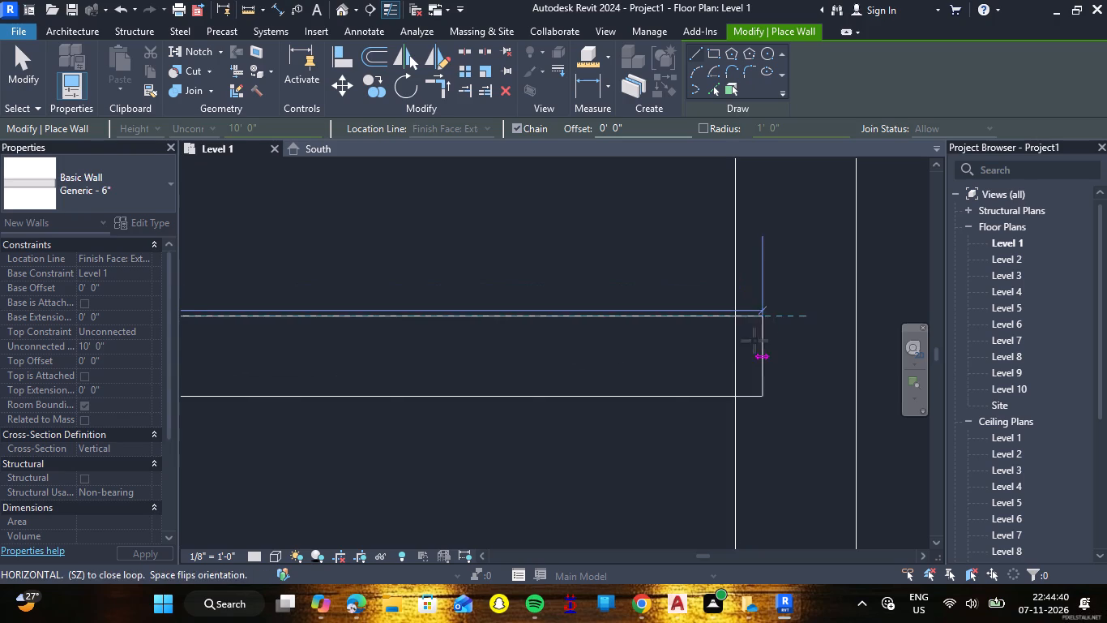
click(737, 316)
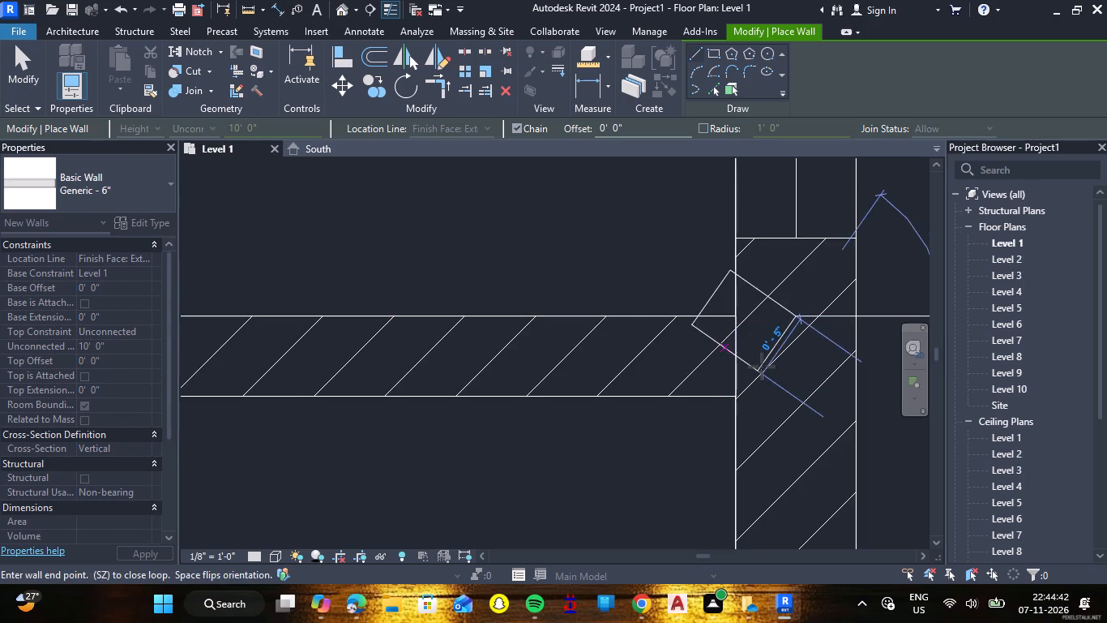
key(Escape)
Draw the 3' 2" wall between the living room and the upper toilet, from the bedroom wall through the toilet door opening, and end the chain.
scroll(762, 373, down, 15)
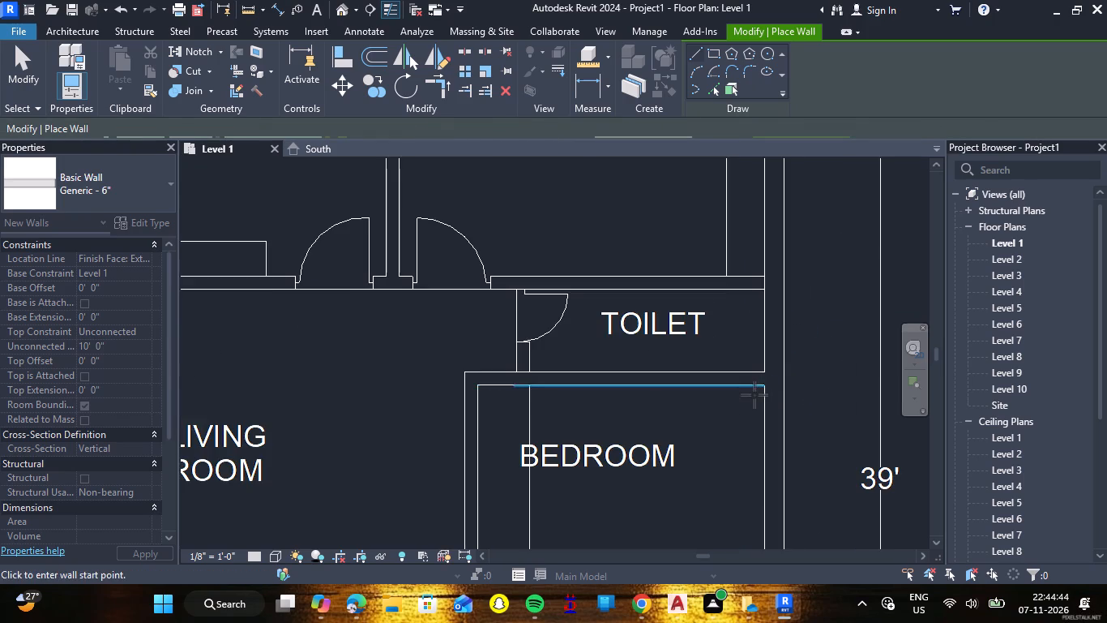
scroll(754, 395, down, 1)
scroll(603, 372, up, 8)
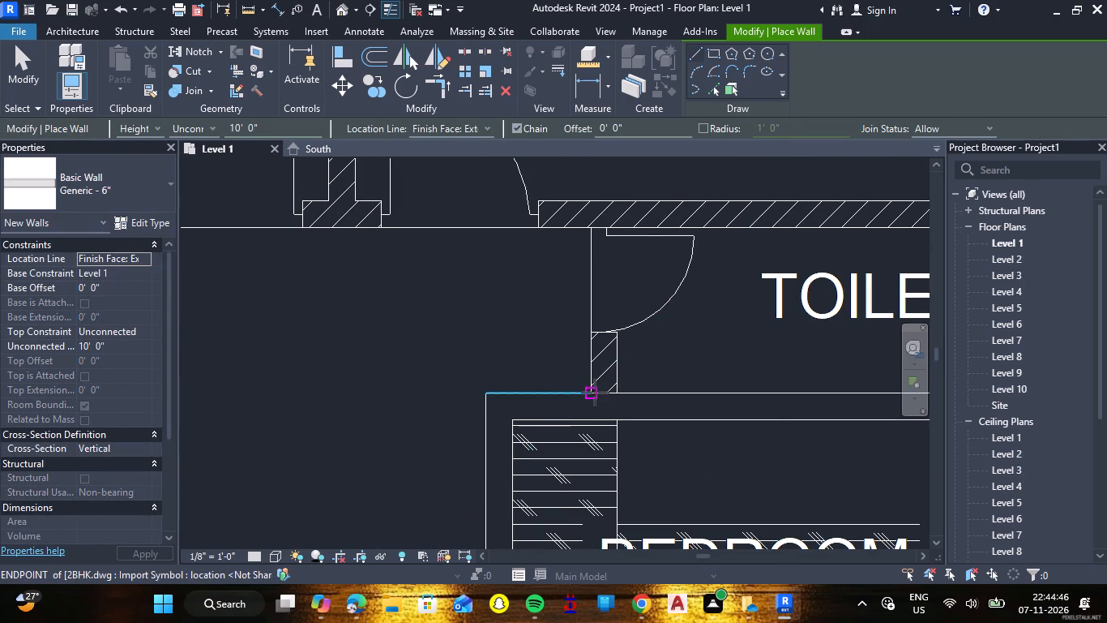
click(595, 393)
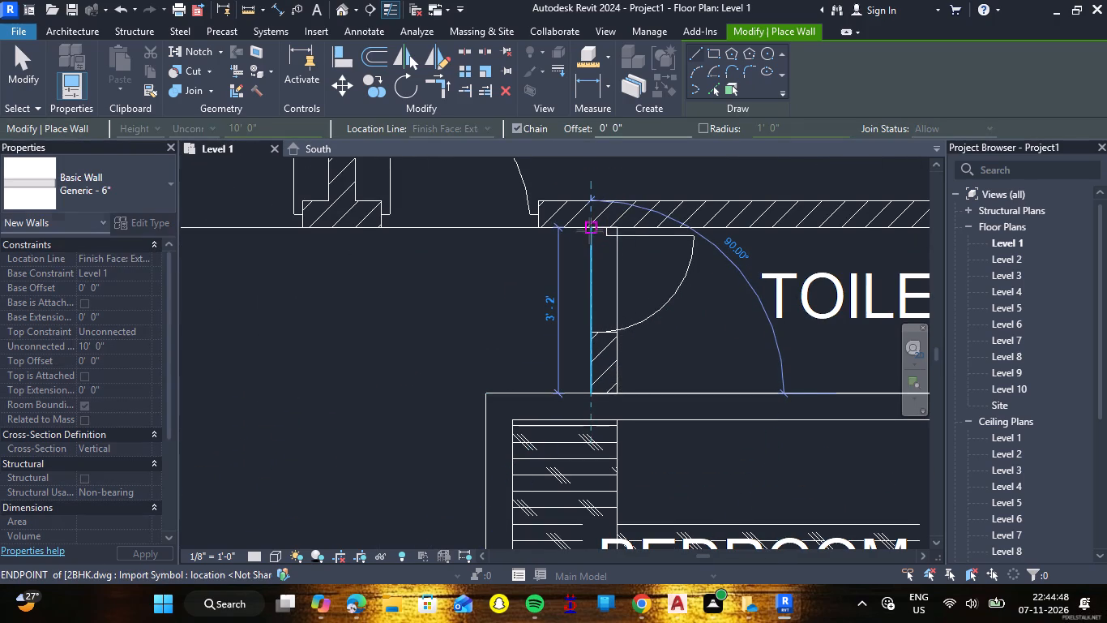
scroll(590, 230, up, 15)
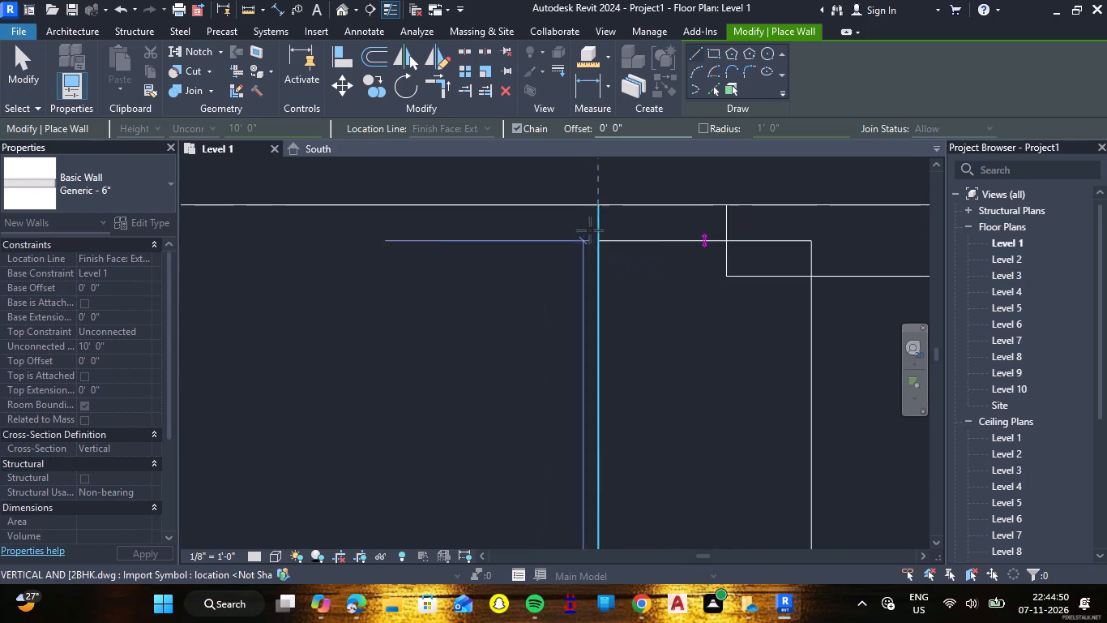
click(599, 203)
key(Escape)
Draw the 6" wall separating the kitchen and upper bedroom from the living room and toilet, between the two side exterior walls' inner faces, and end the chain.
scroll(613, 293, down, 3)
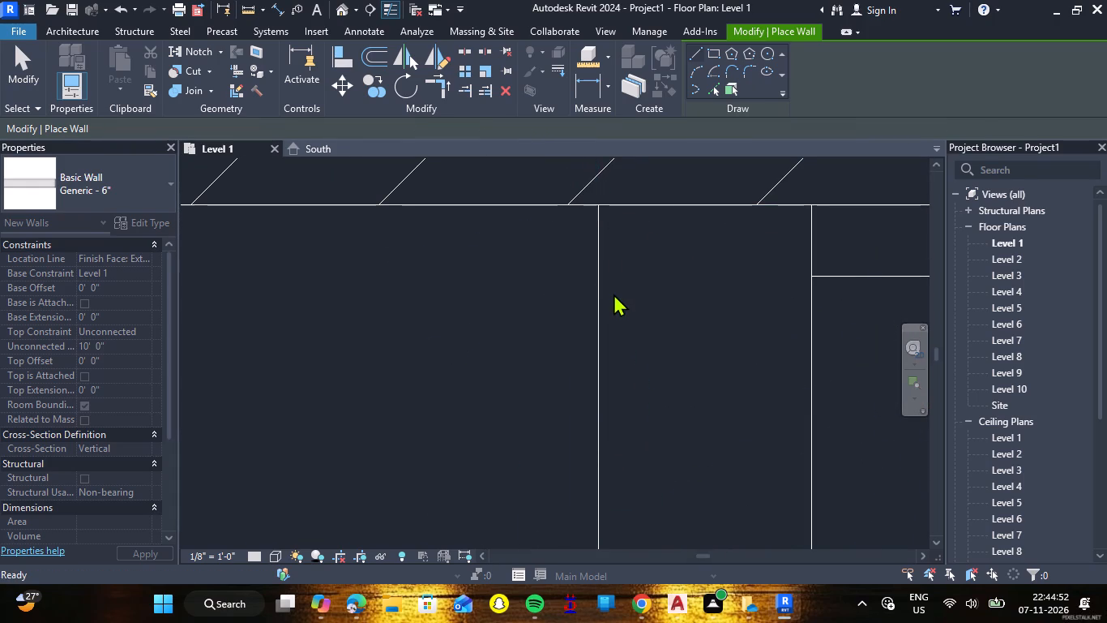
scroll(613, 294, down, 20)
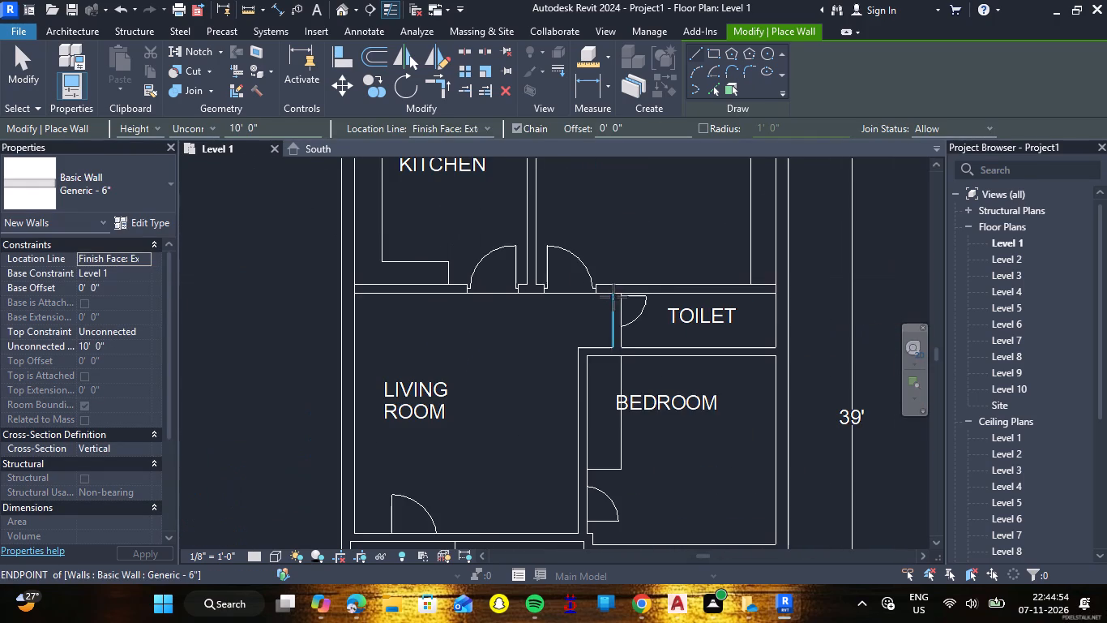
scroll(785, 271, up, 8)
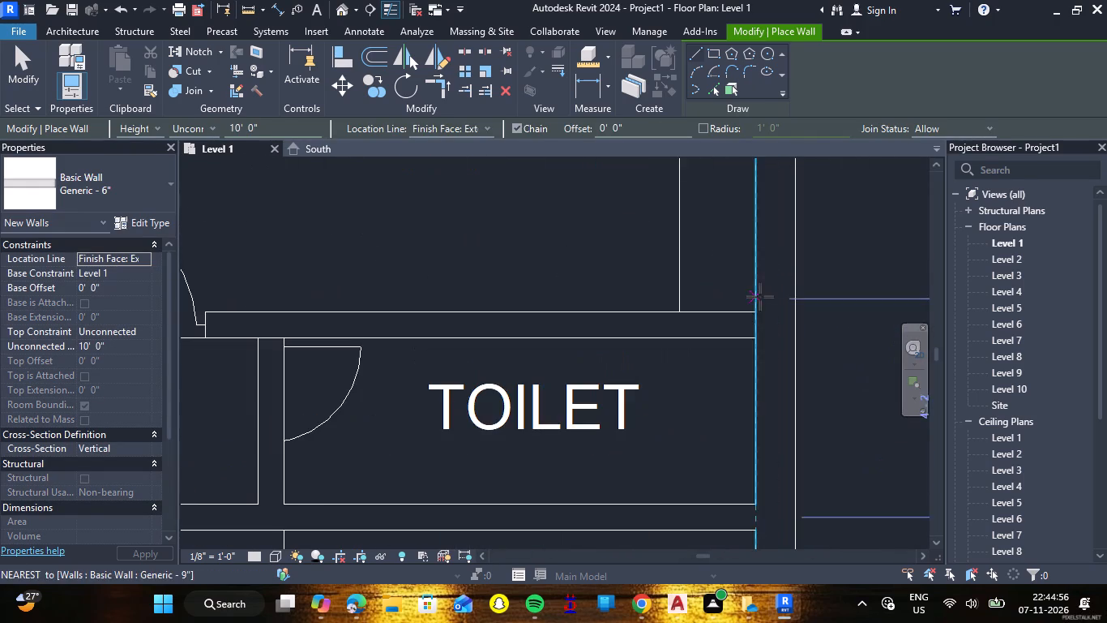
scroll(760, 297, up, 3)
double_click(753, 361)
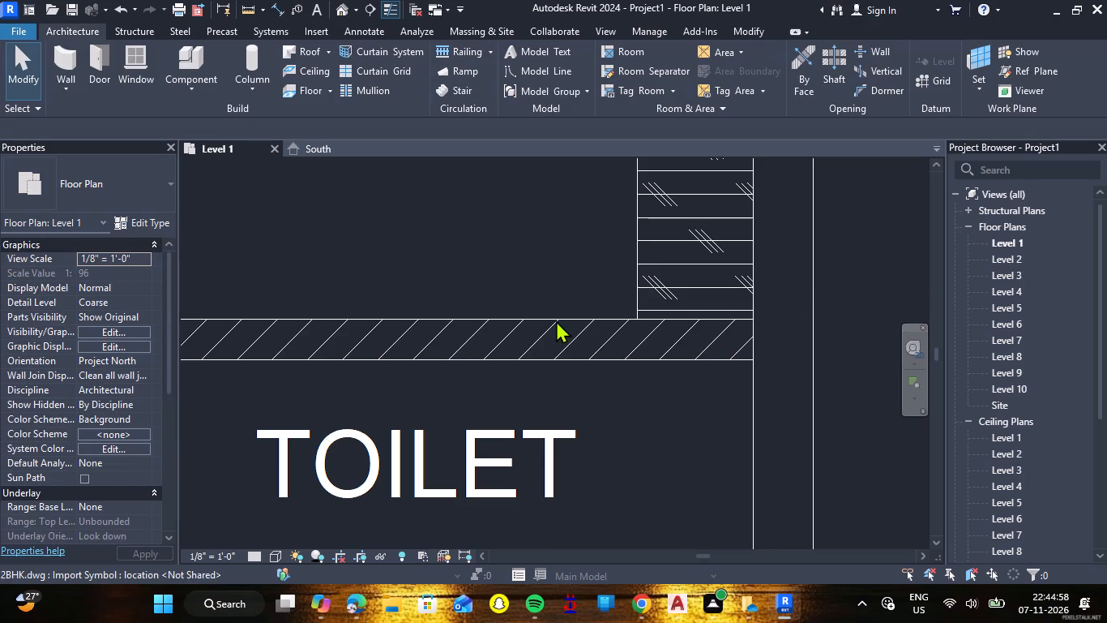
click(62, 57)
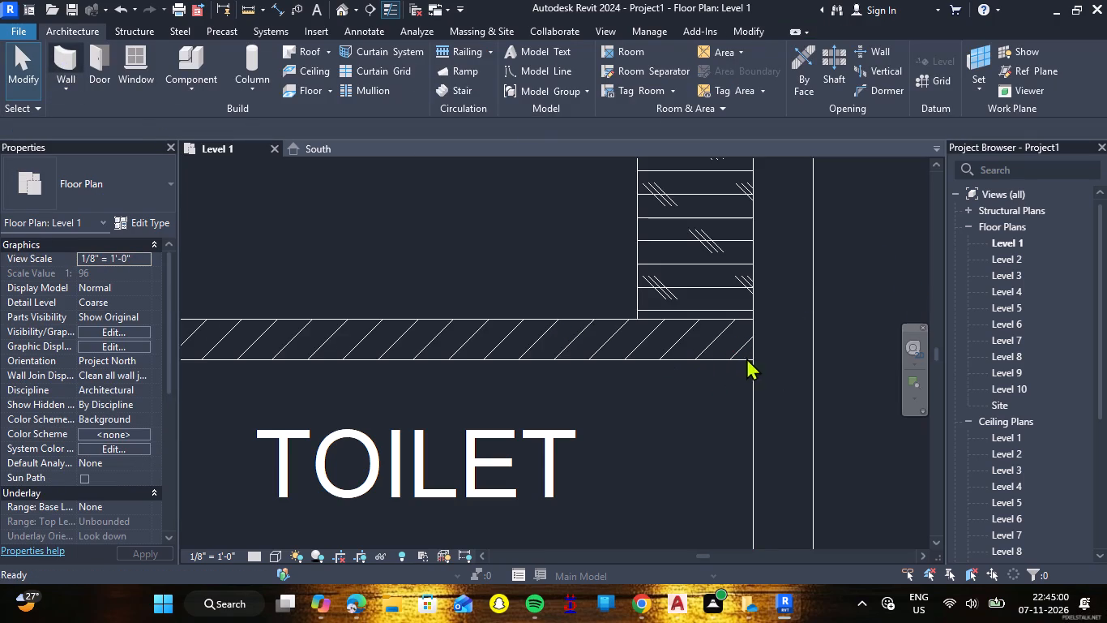
click(750, 360)
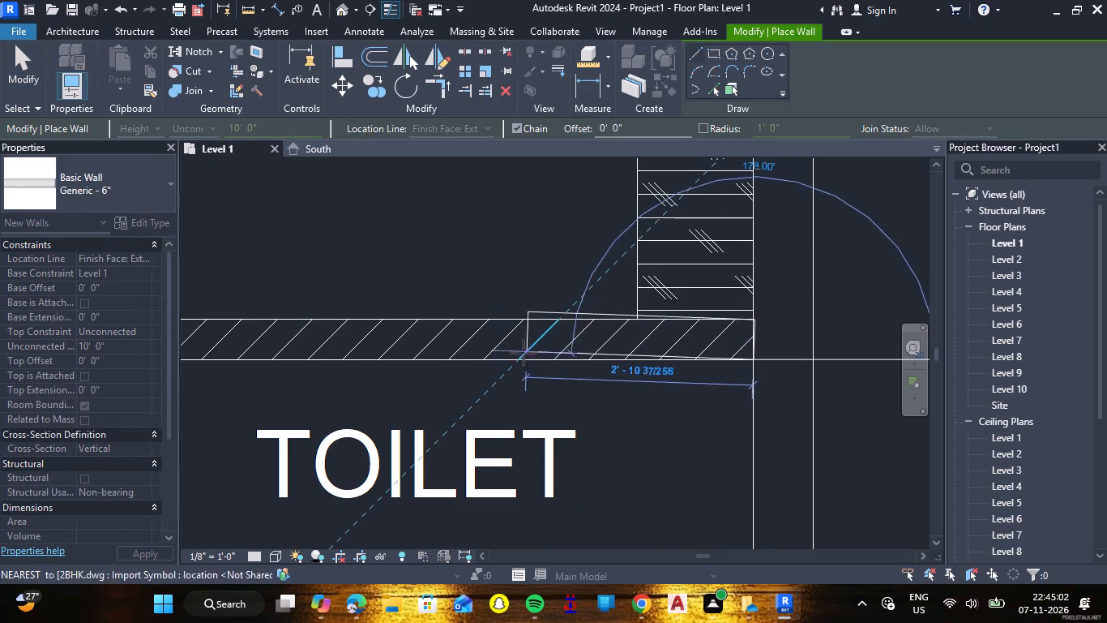
middle_drag(521, 359, 698, 398)
scroll(698, 398, down, 9)
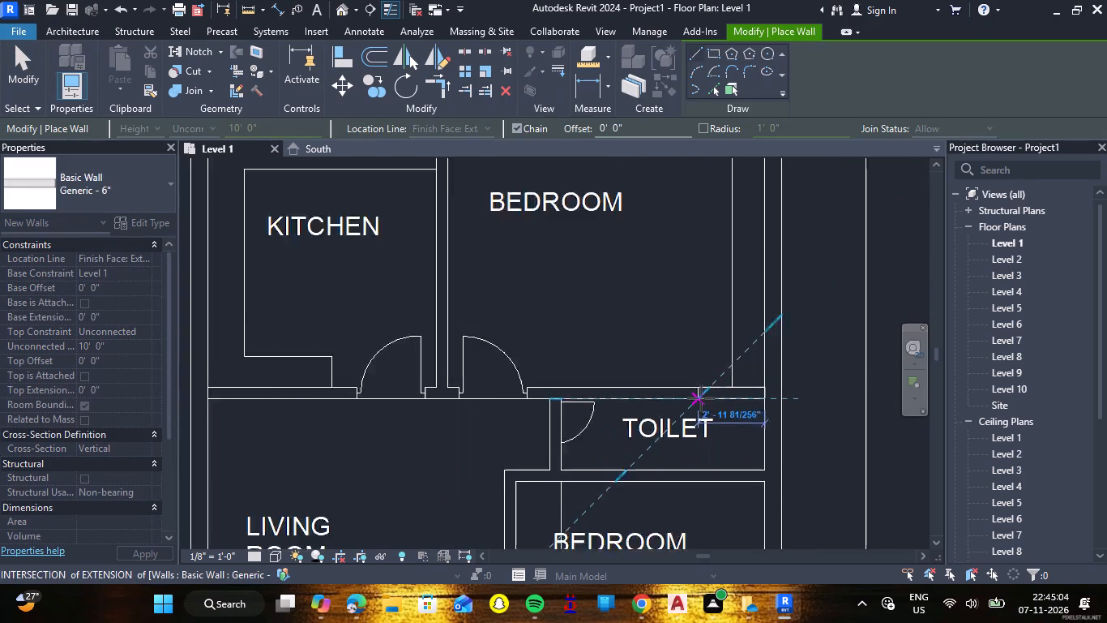
scroll(701, 398, down, 2)
scroll(324, 390, up, 7)
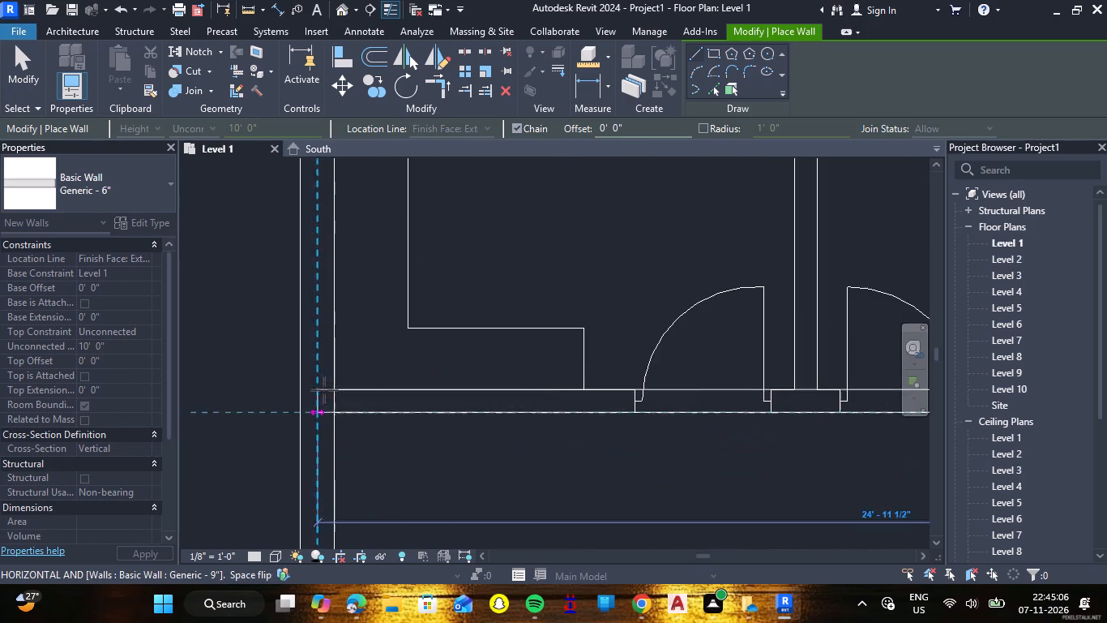
scroll(333, 408, up, 13)
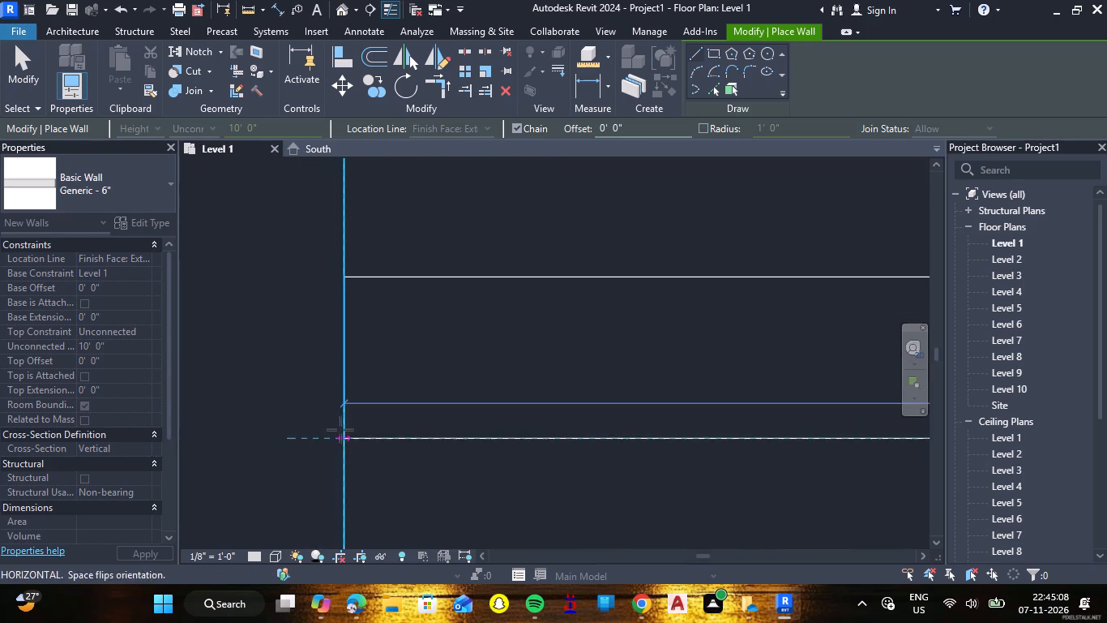
click(343, 440)
scroll(419, 429, down, 7)
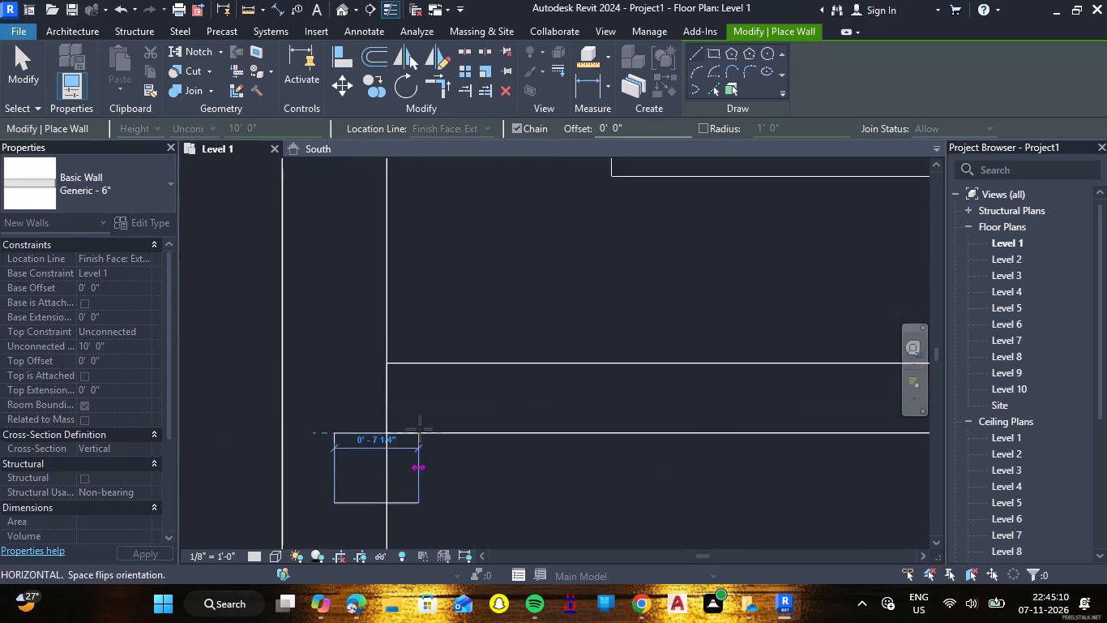
scroll(421, 428, down, 7)
key(Escape)
Draw the 6" wall between the kitchen and the upper bedroom, from the rear exterior wall's inner face to the cross wall, and end the command.
scroll(445, 423, down, 7)
scroll(511, 424, down, 9)
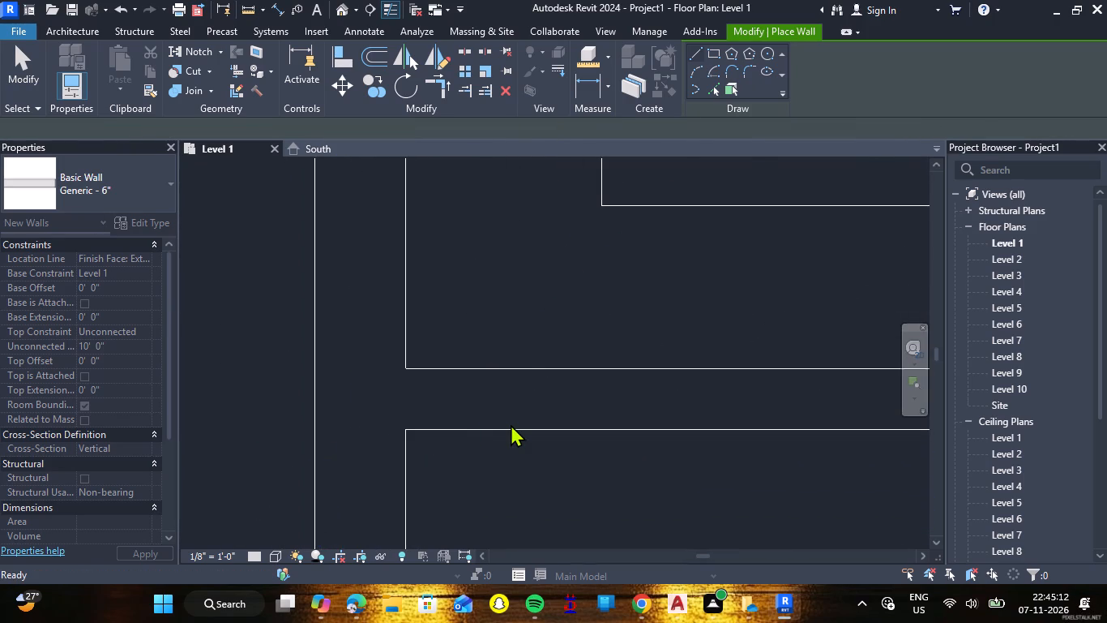
scroll(511, 424, down, 2)
scroll(554, 295, down, 6)
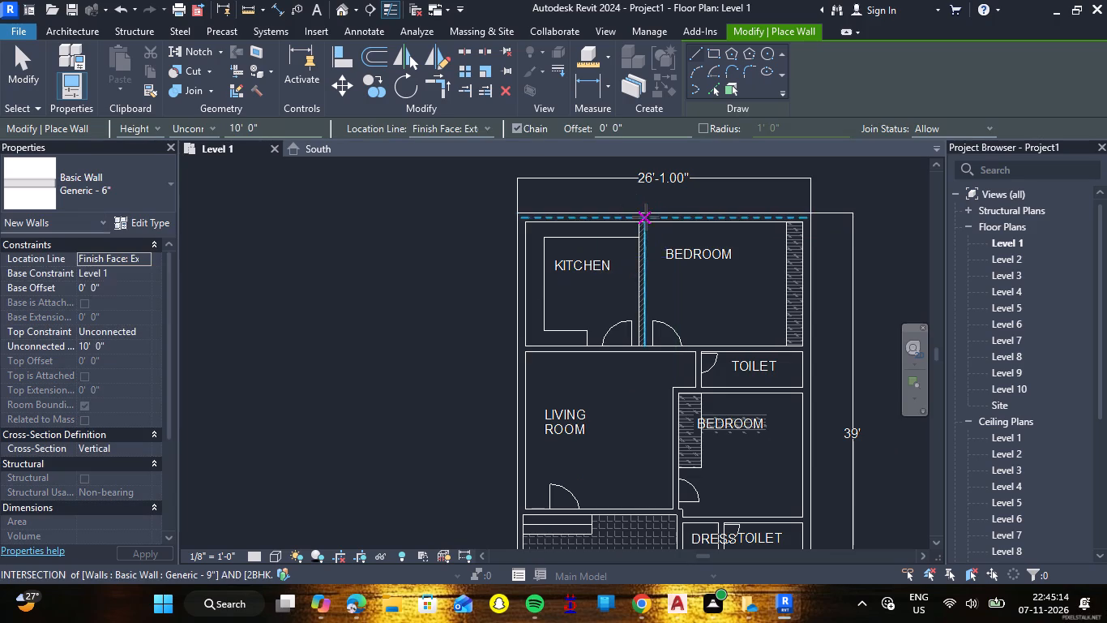
scroll(645, 218, up, 14)
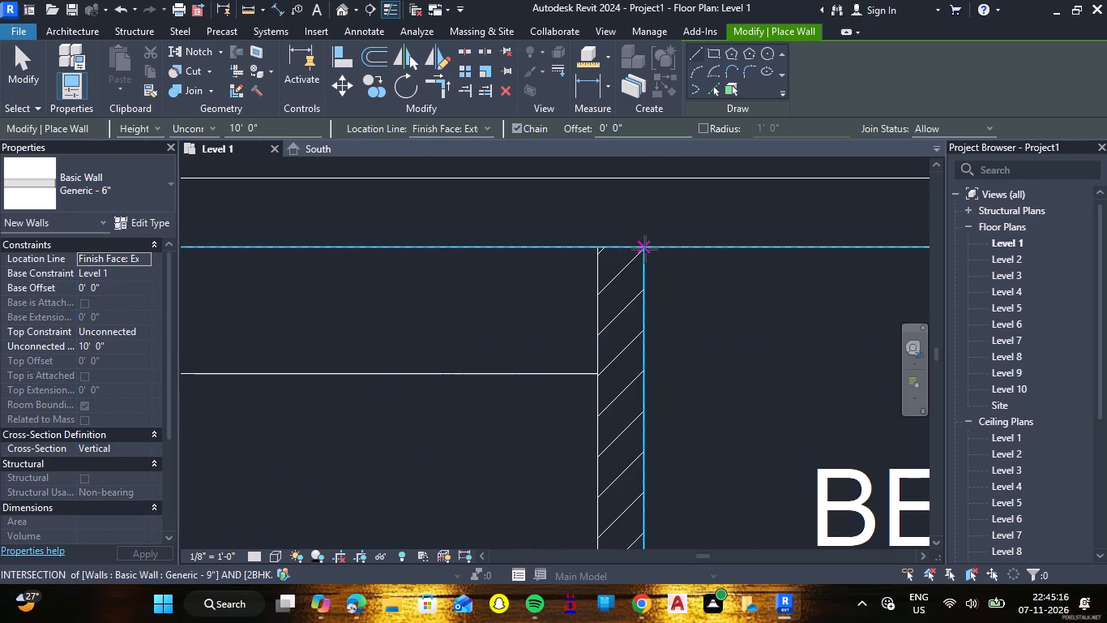
click(645, 249)
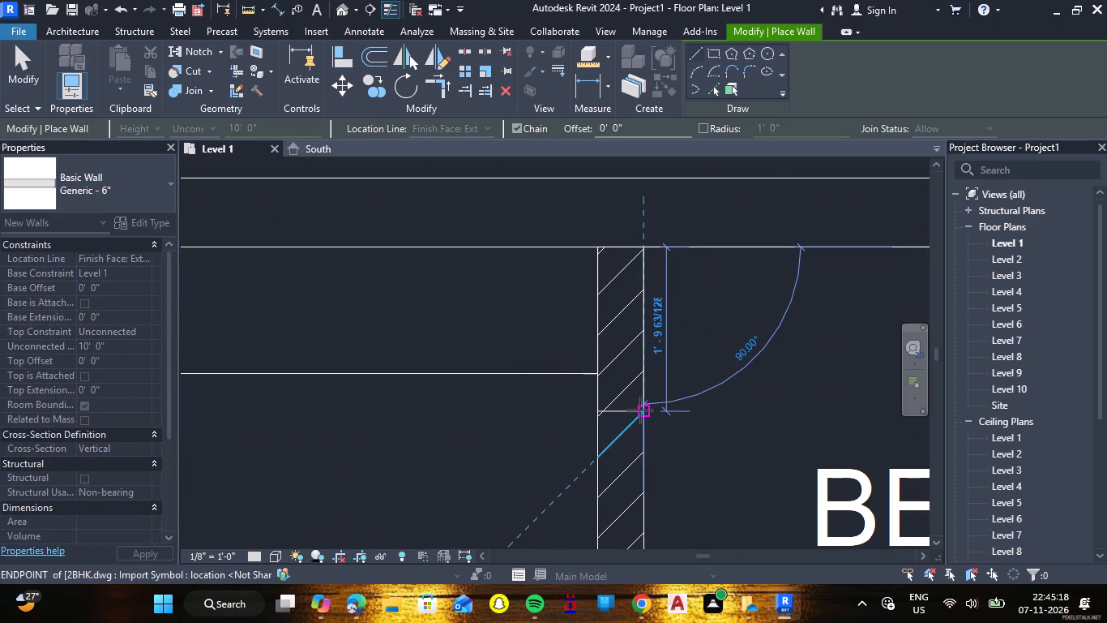
middle_drag(639, 390, 639, 285)
scroll(639, 285, up, 1)
scroll(631, 288, down, 12)
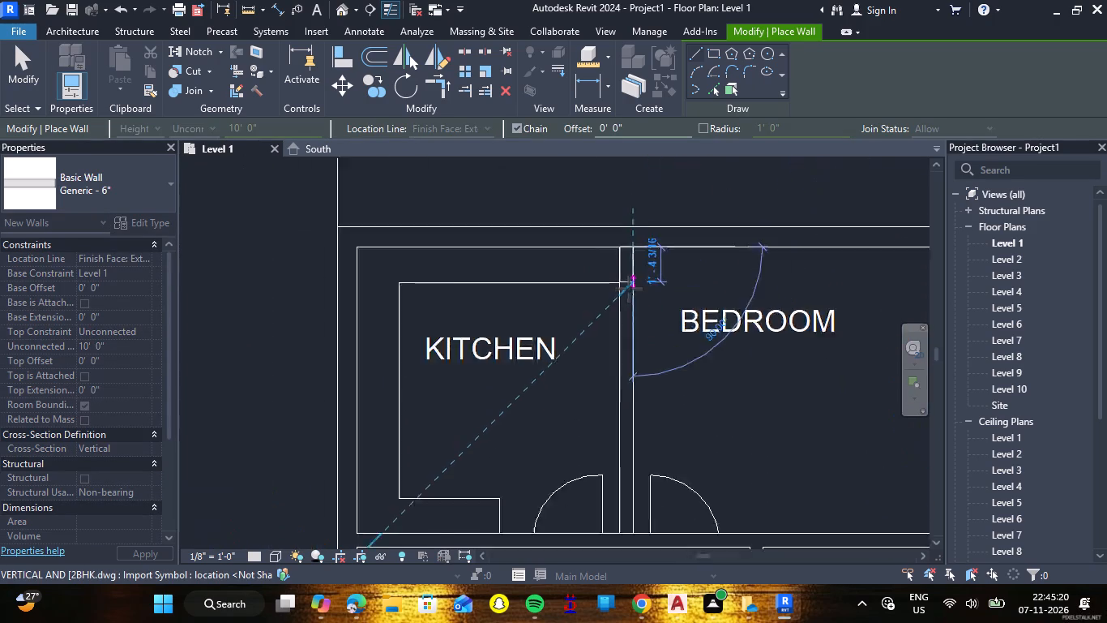
scroll(629, 289, down, 2)
scroll(630, 428, up, 15)
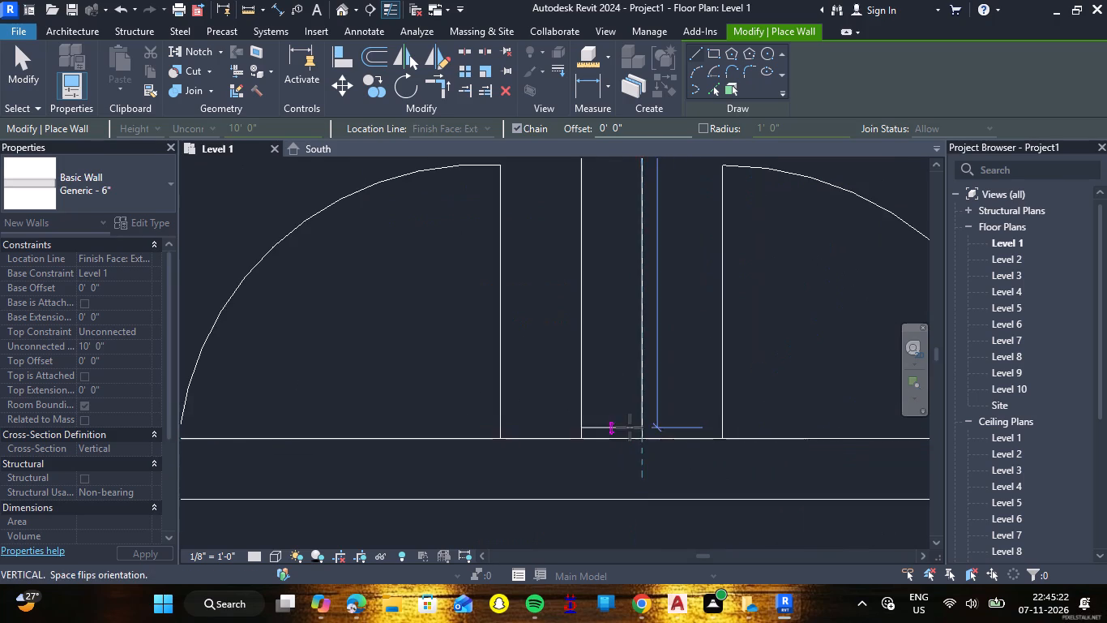
scroll(630, 428, up, 6)
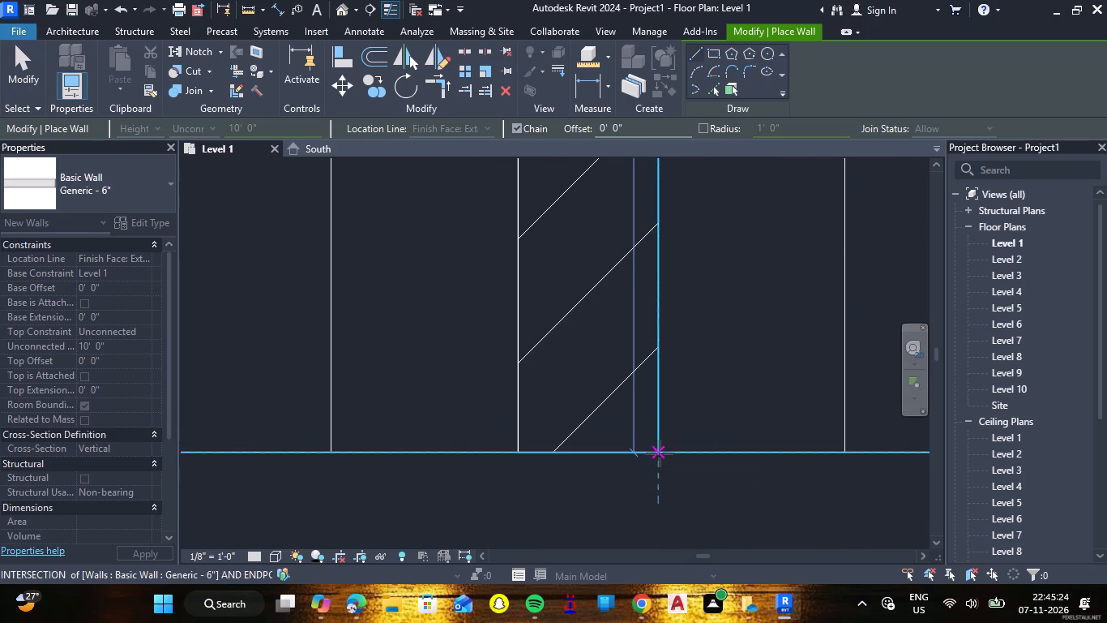
double_click(660, 453)
key(Escape)
Open the default 3D view and set its visual style to Realistic to review the walls.
scroll(651, 436, down, 7)
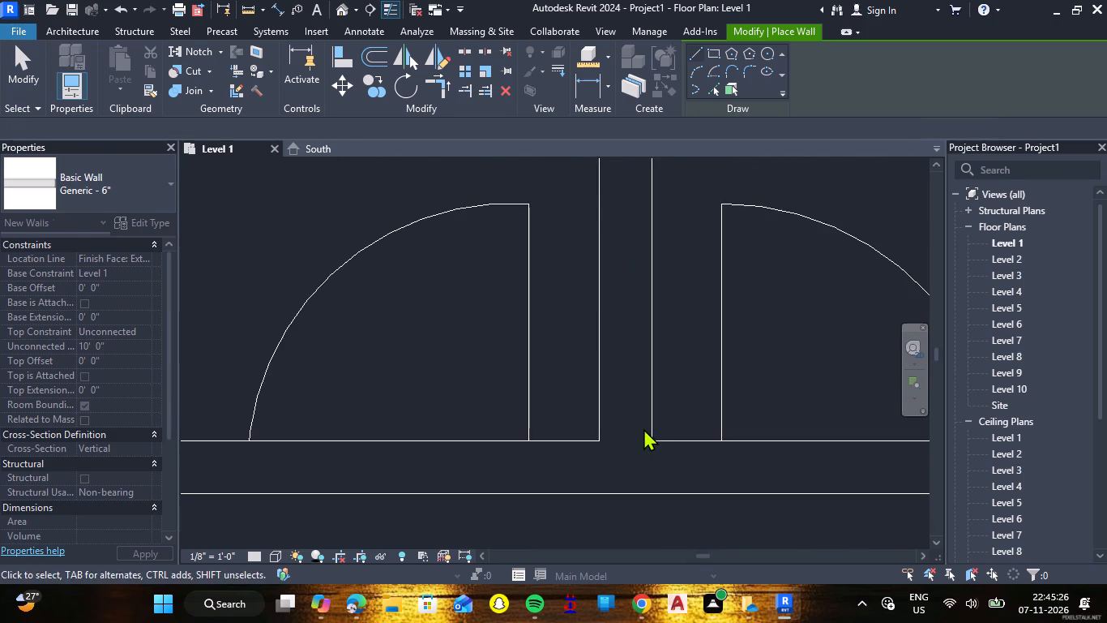
scroll(643, 428, down, 18)
scroll(648, 417, down, 4)
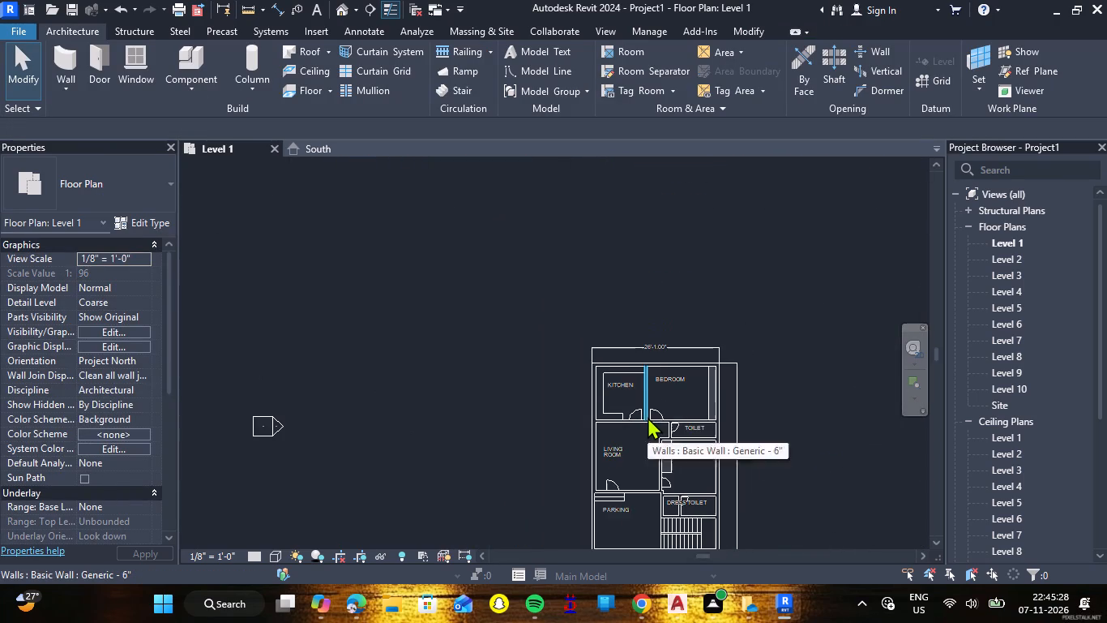
scroll(627, 457, down, 1)
scroll(611, 505, up, 2)
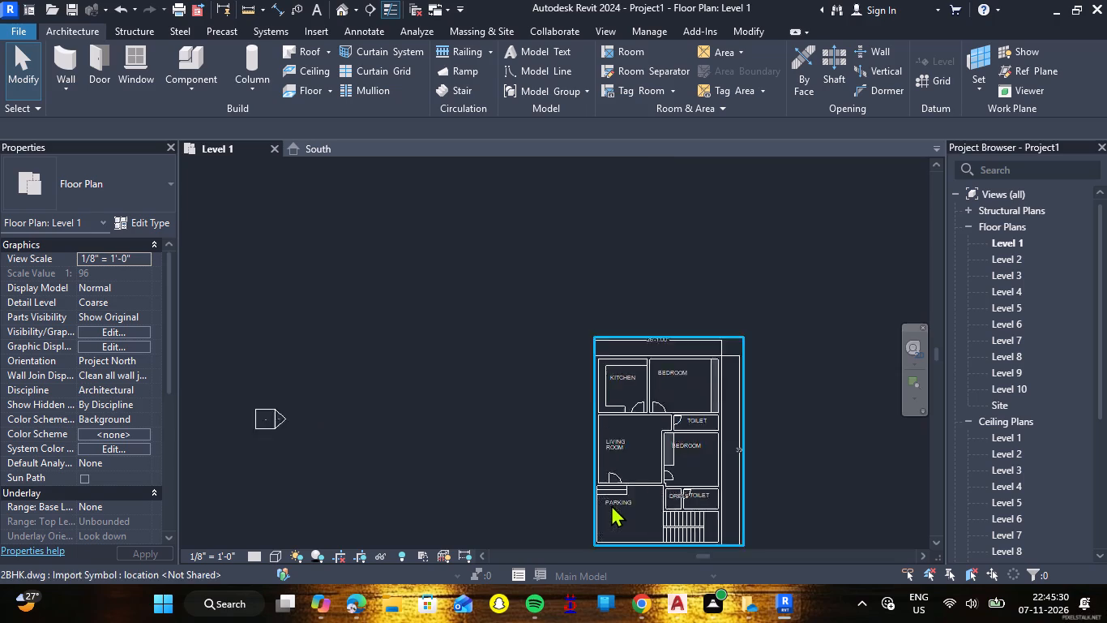
scroll(611, 505, up, 2)
scroll(612, 504, down, 3)
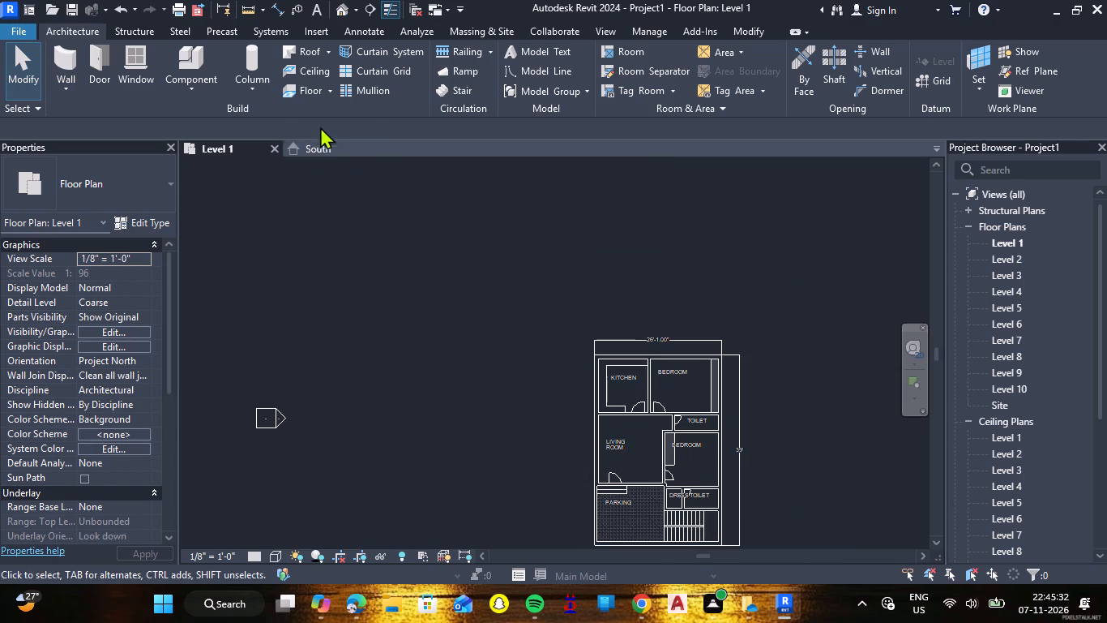
click(341, 10)
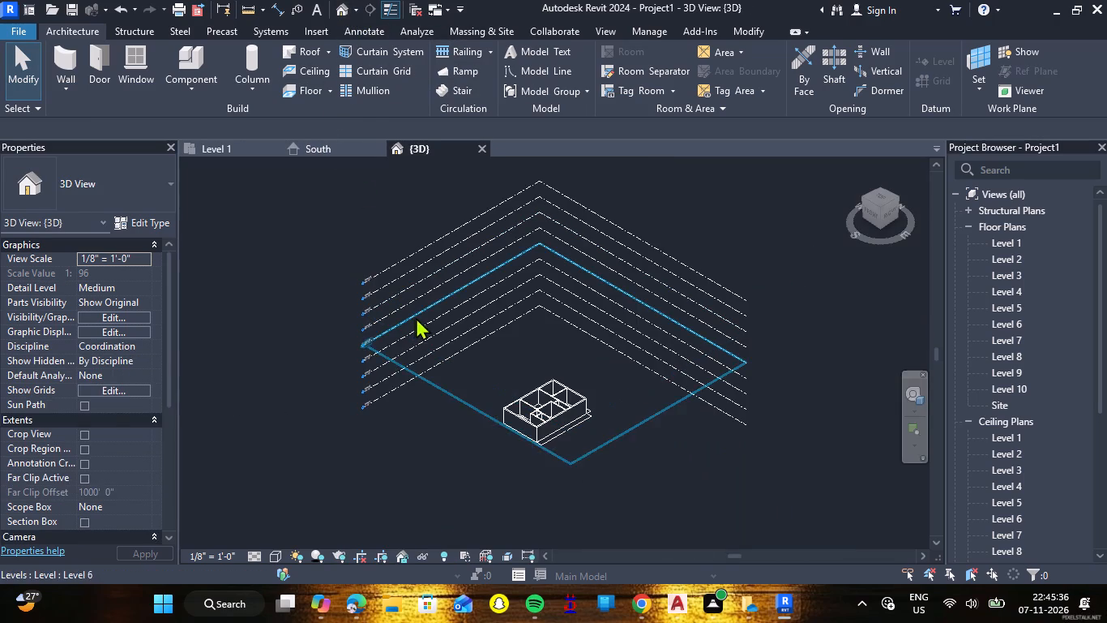
scroll(556, 436, up, 7)
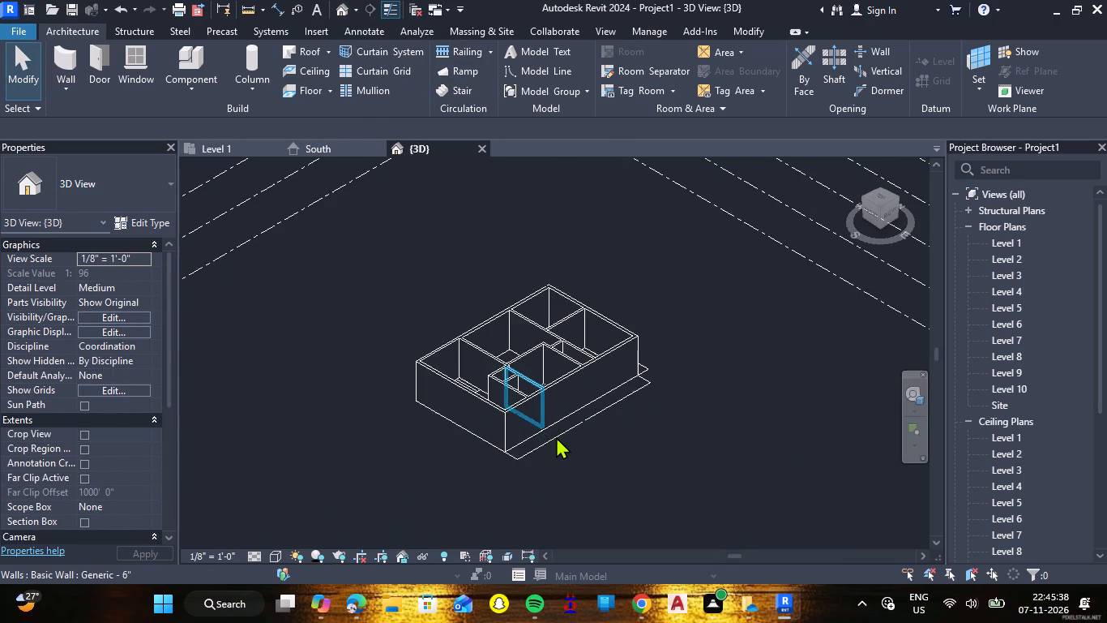
click(276, 558)
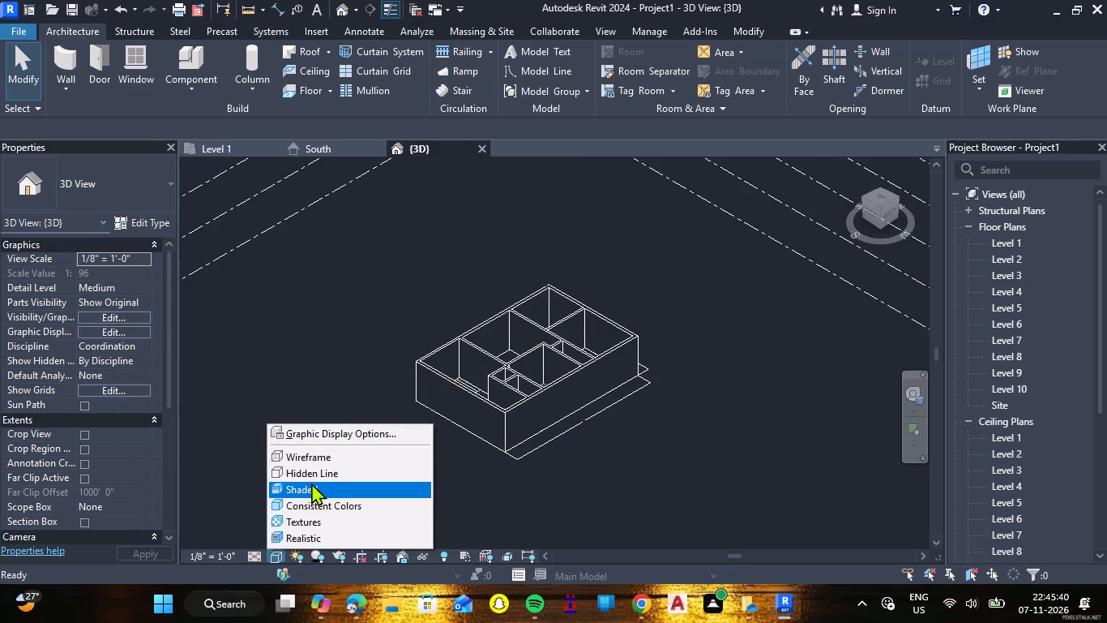
click(317, 536)
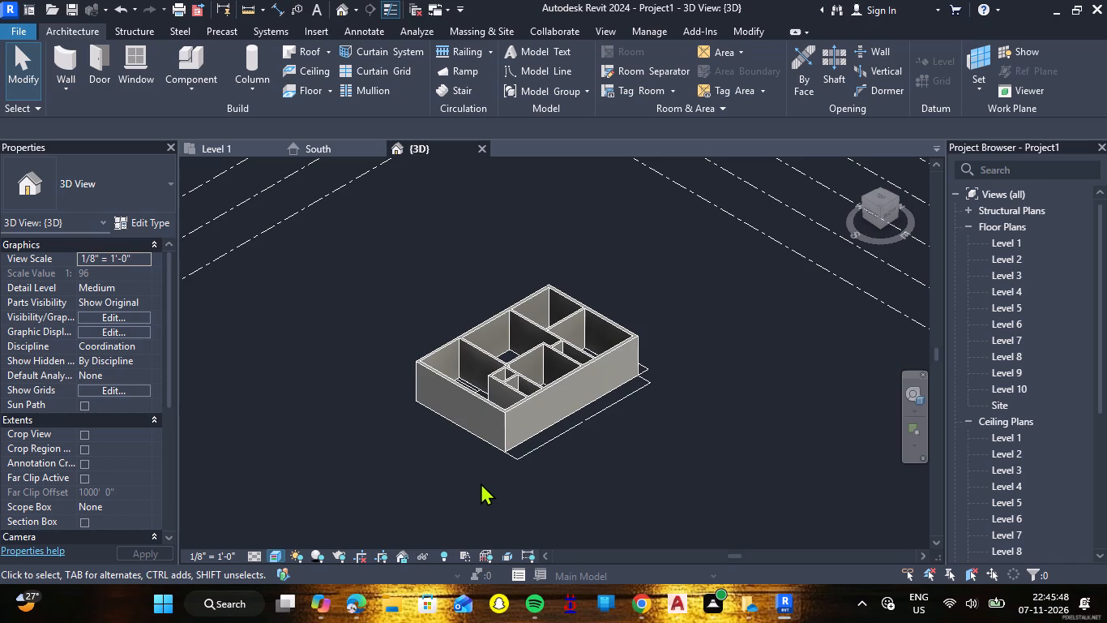
scroll(482, 391, up, 5)
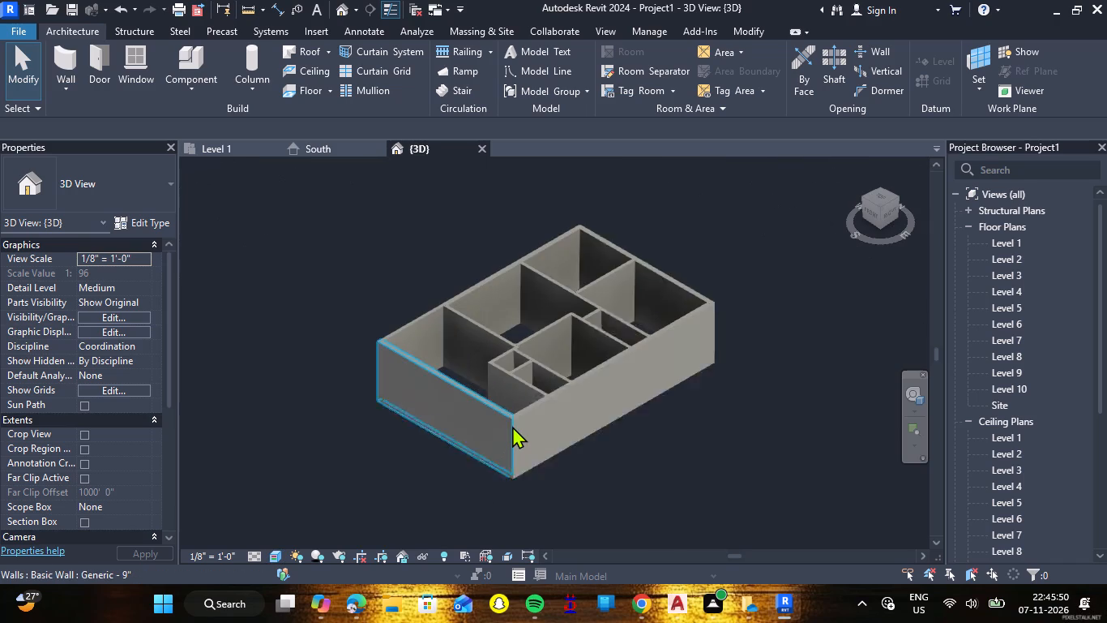
scroll(506, 415, up, 2)
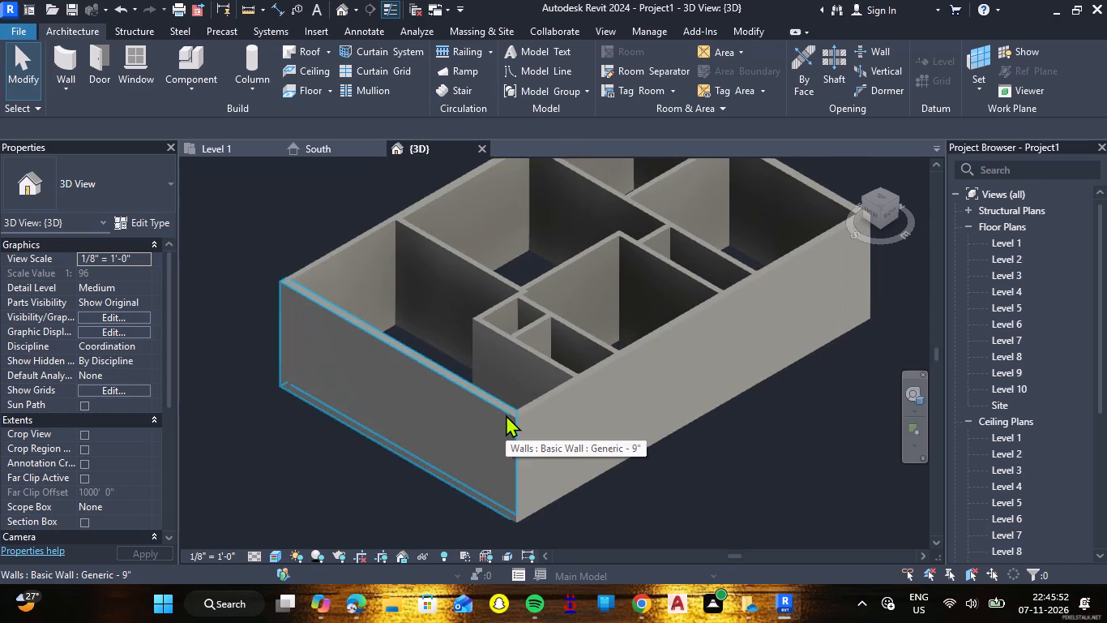
scroll(506, 415, down, 3)
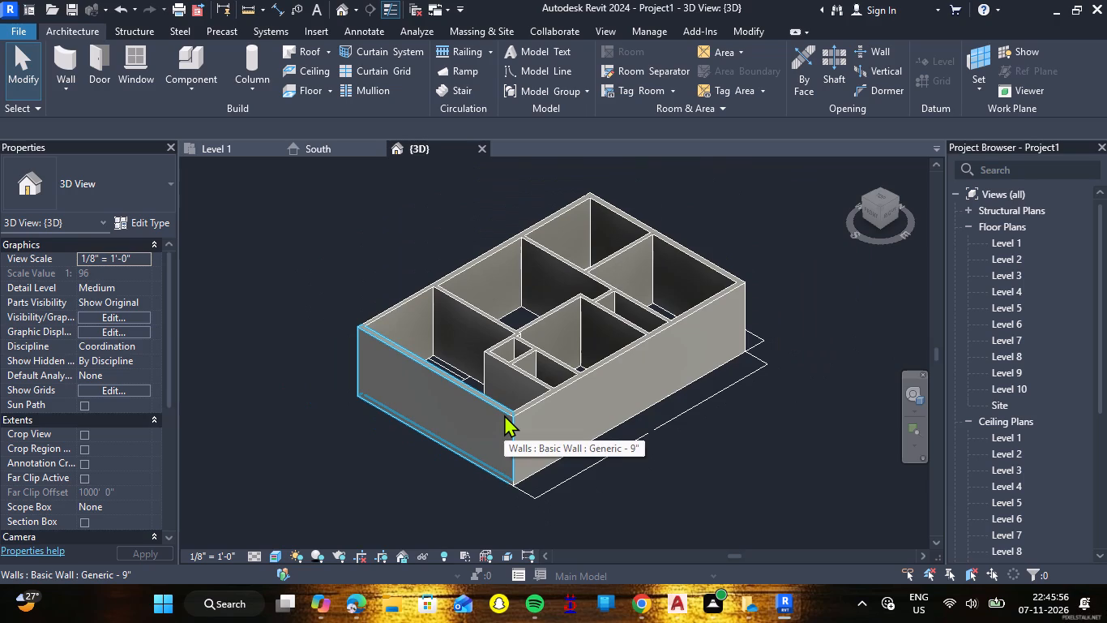
On the Level 1 plan, cut a Wall Opening about 13' 7 1/2" wide in the front exterior wall along the parking, and end the command.
click(232, 148)
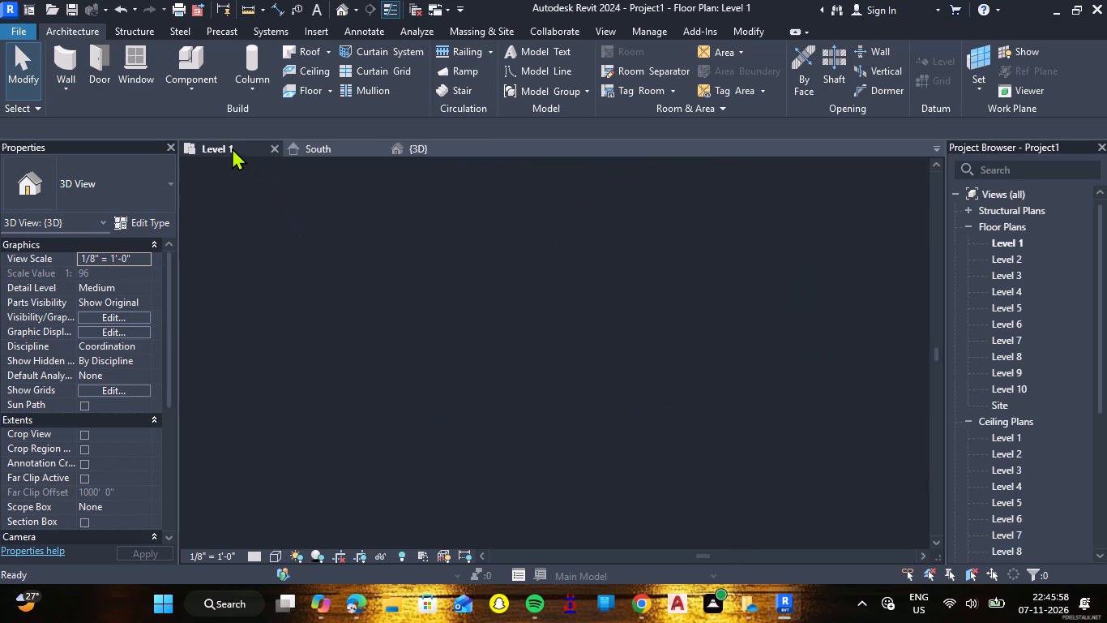
scroll(505, 342, down, 4)
scroll(618, 492, up, 5)
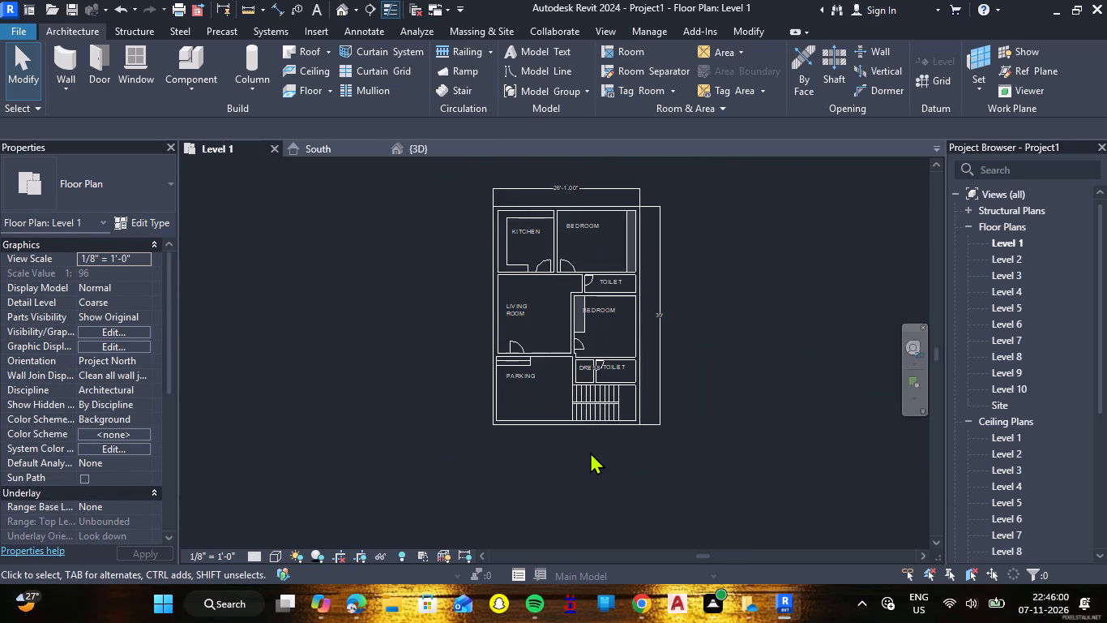
scroll(591, 441, up, 6)
scroll(507, 431, up, 1)
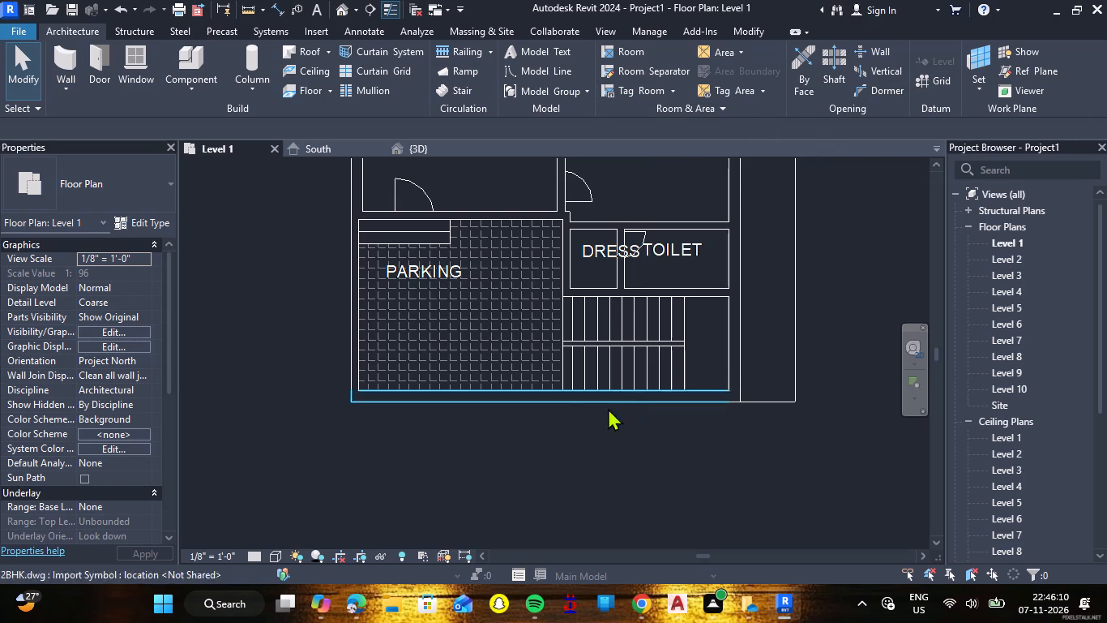
click(499, 391)
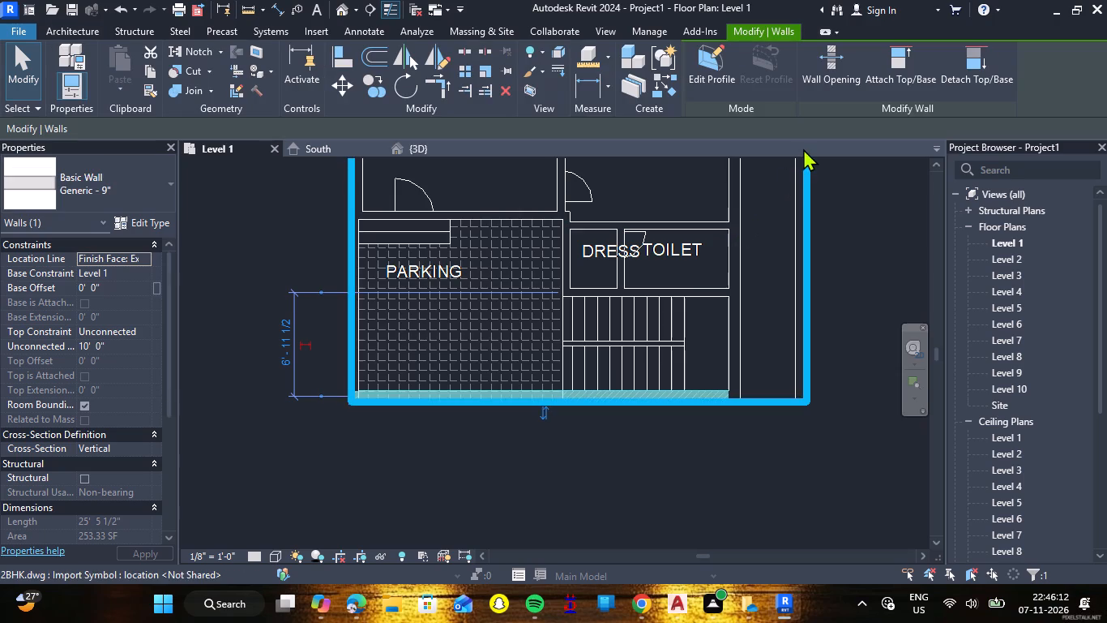
click(818, 56)
scroll(357, 401, up, 2)
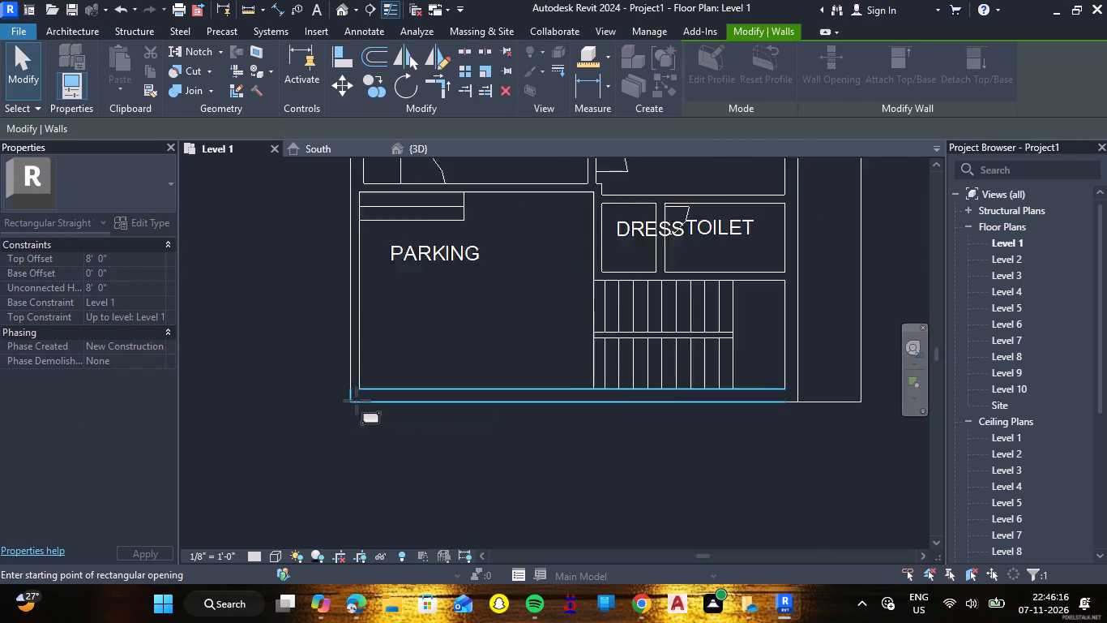
scroll(357, 401, up, 4)
scroll(534, 392, down, 4)
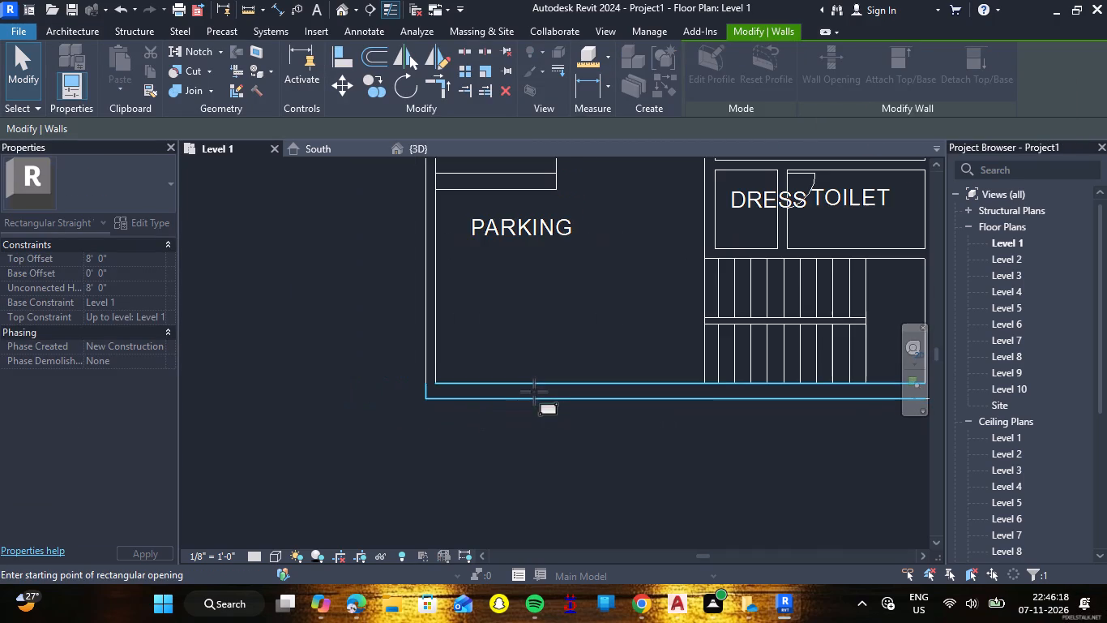
click(706, 385)
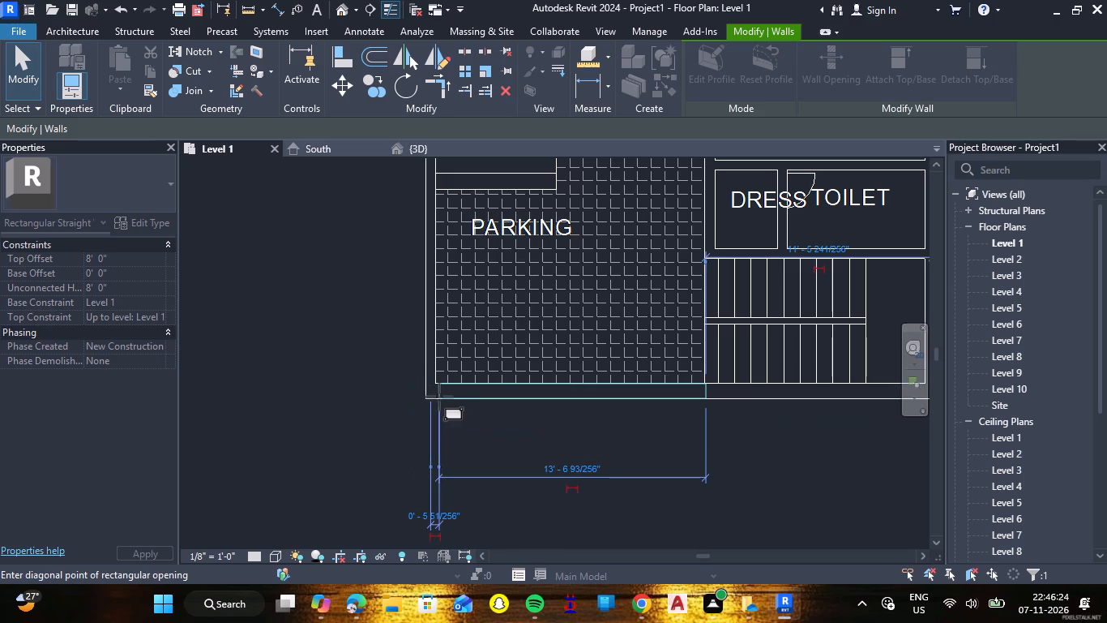
scroll(439, 397, up, 7)
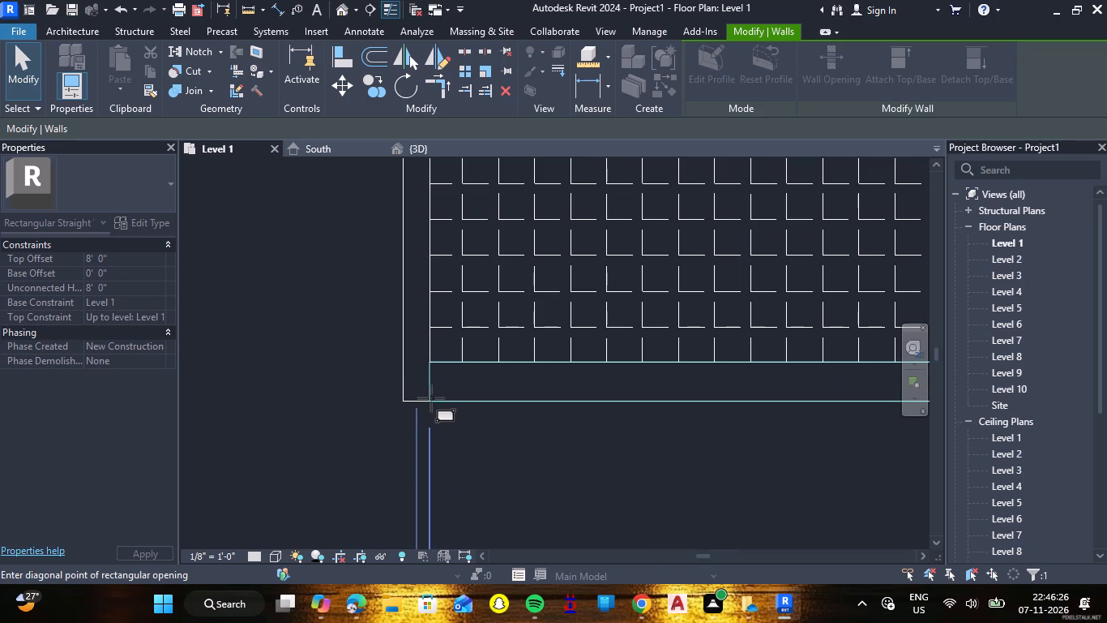
click(434, 397)
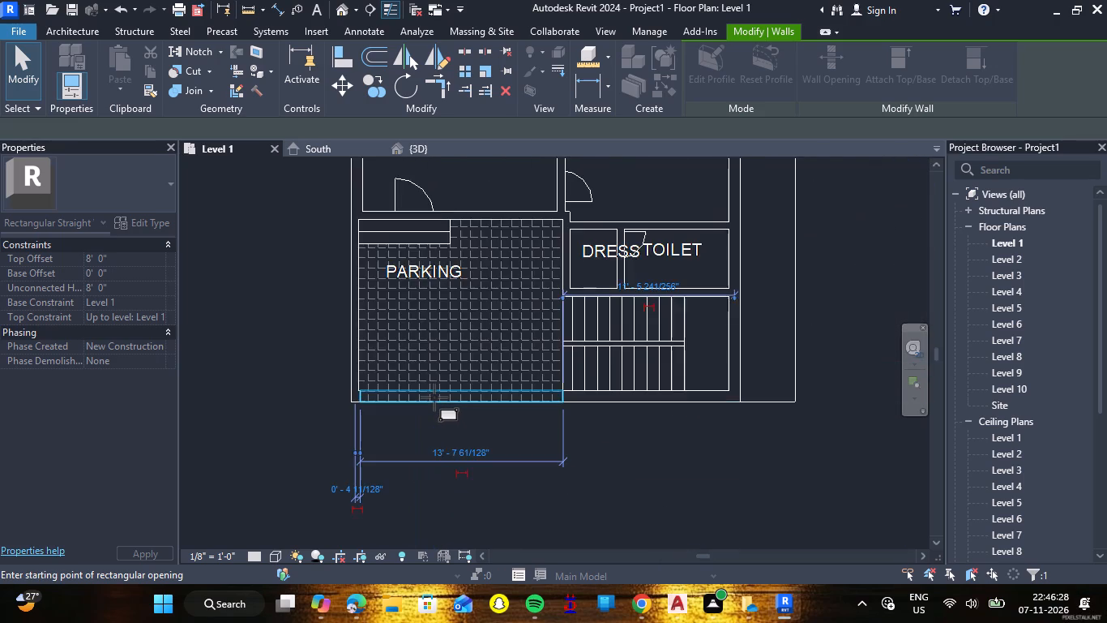
scroll(434, 397, down, 4)
scroll(446, 410, up, 6)
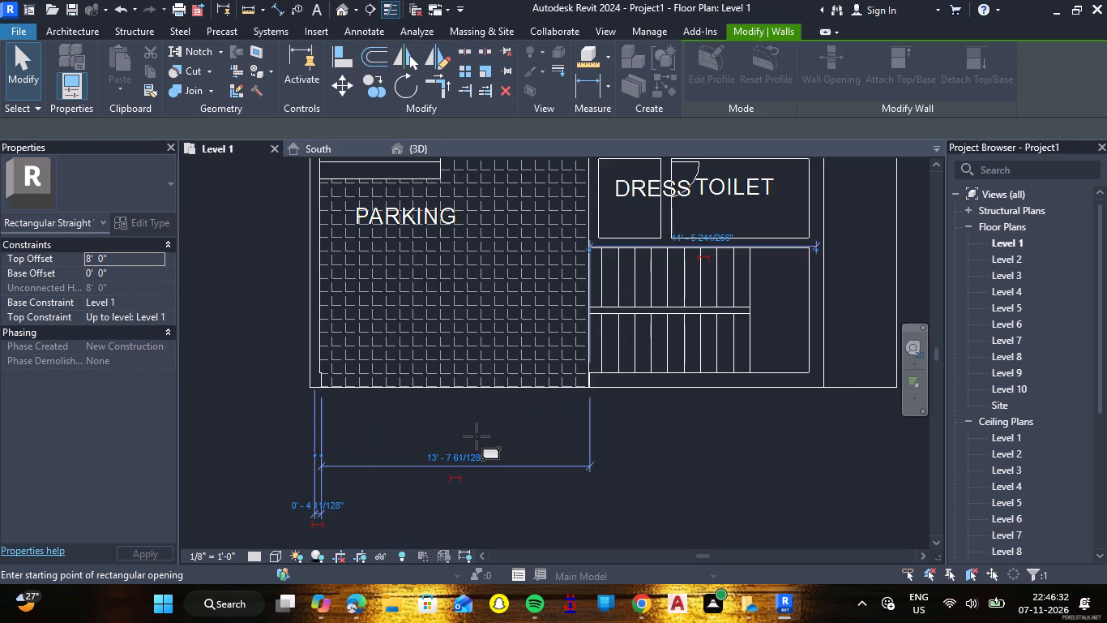
scroll(477, 436, down, 5)
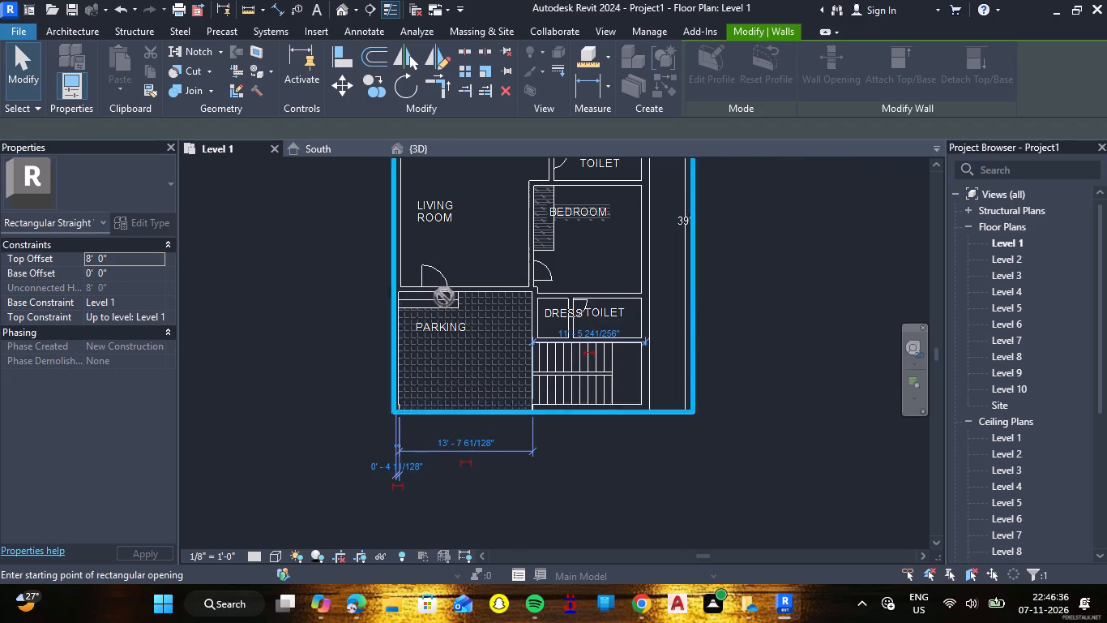
scroll(560, 294, up, 13)
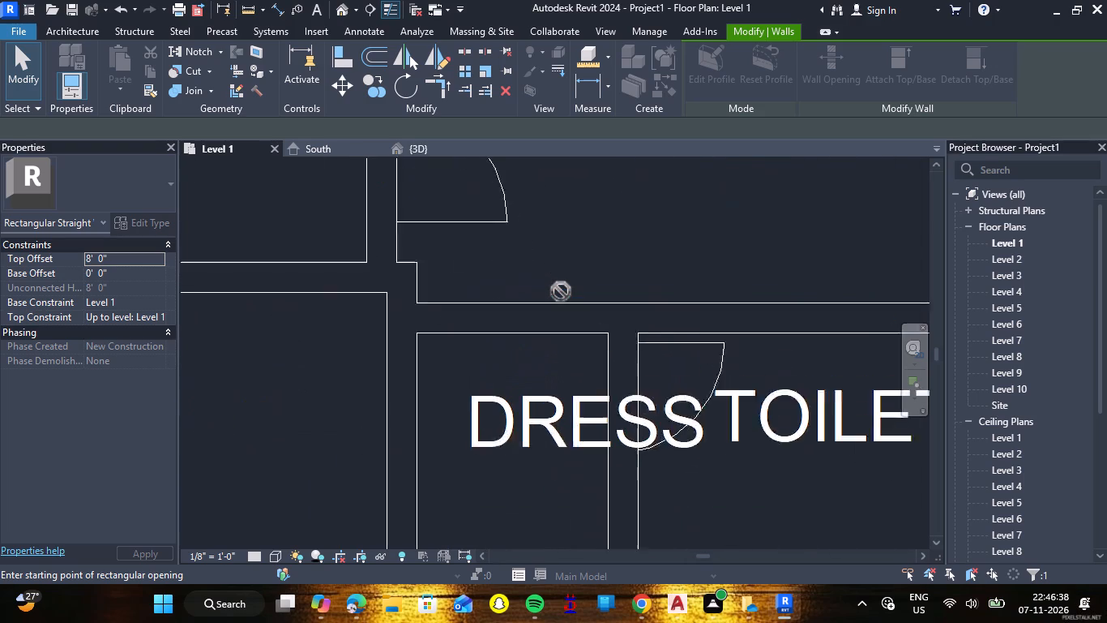
scroll(561, 291, up, 1)
key(Escape)
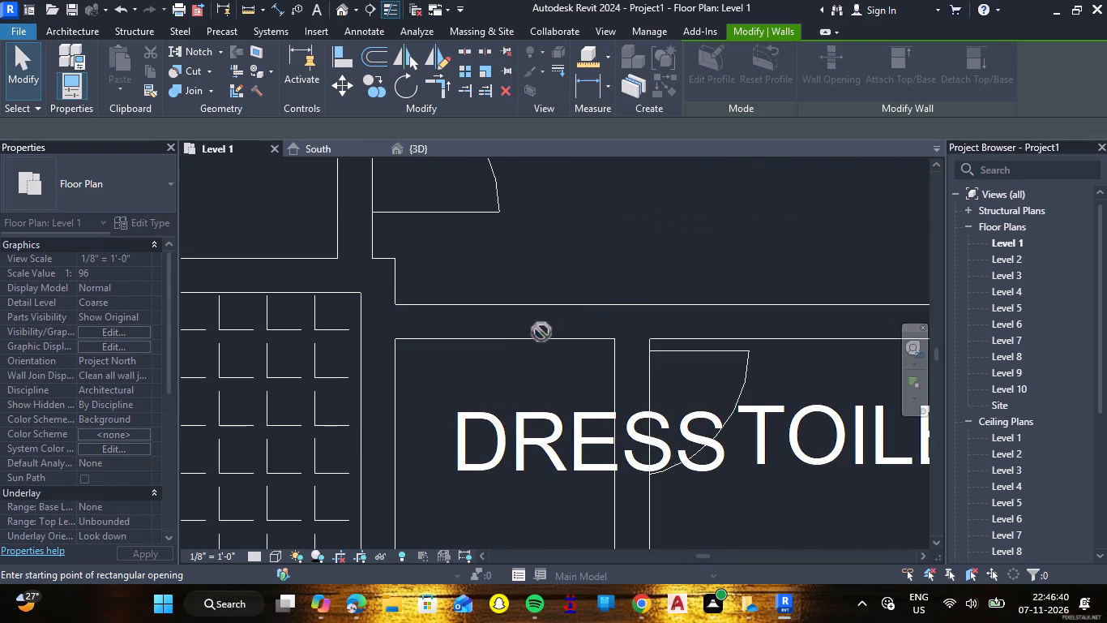
key(Escape)
Cut a Wall Opening in the 6" wall between the lower bedroom and the dress, spanning most of the dress width, and end the command.
click(524, 334)
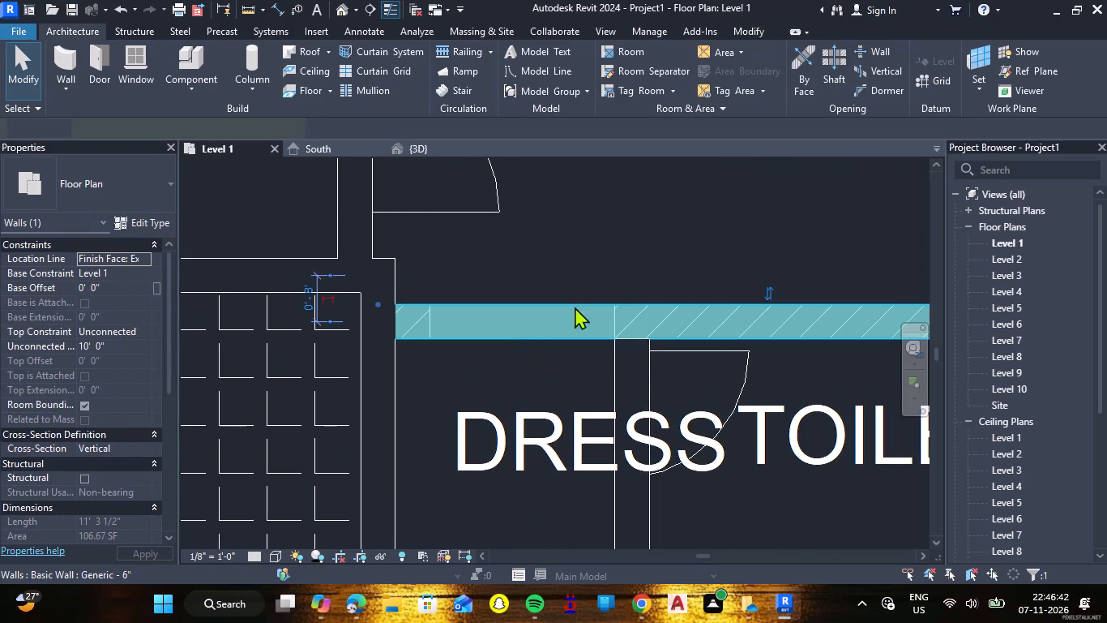
click(824, 67)
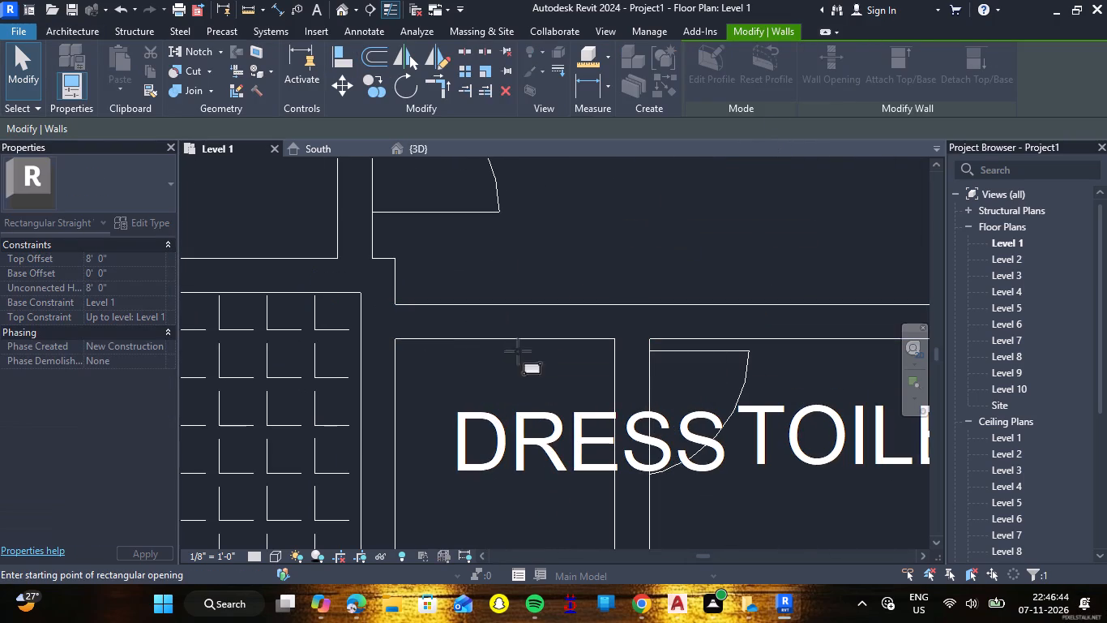
click(598, 339)
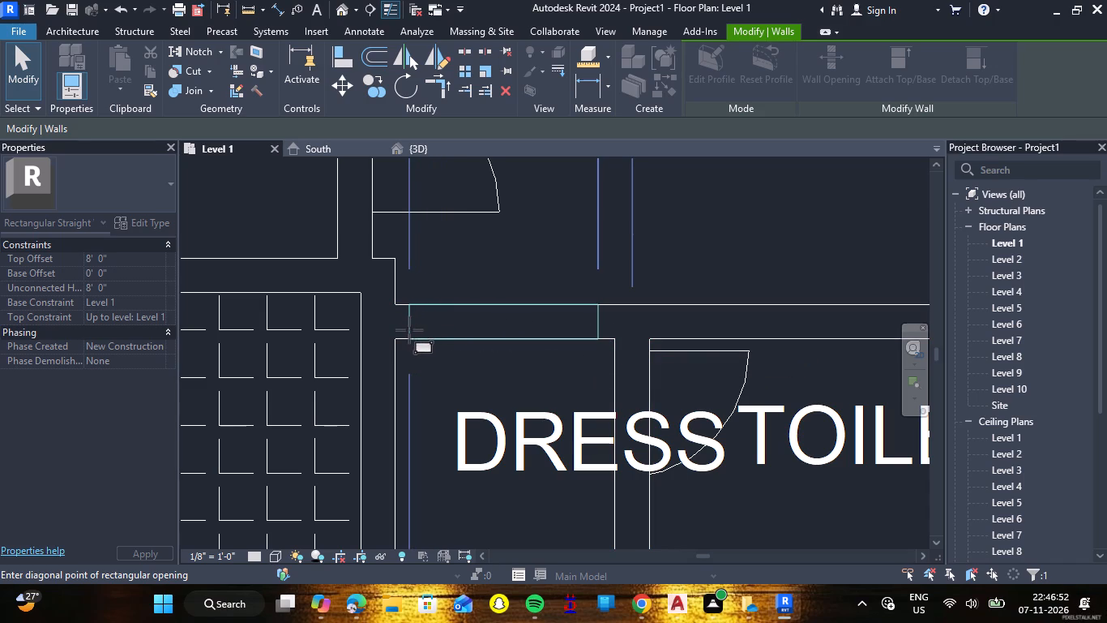
click(412, 330)
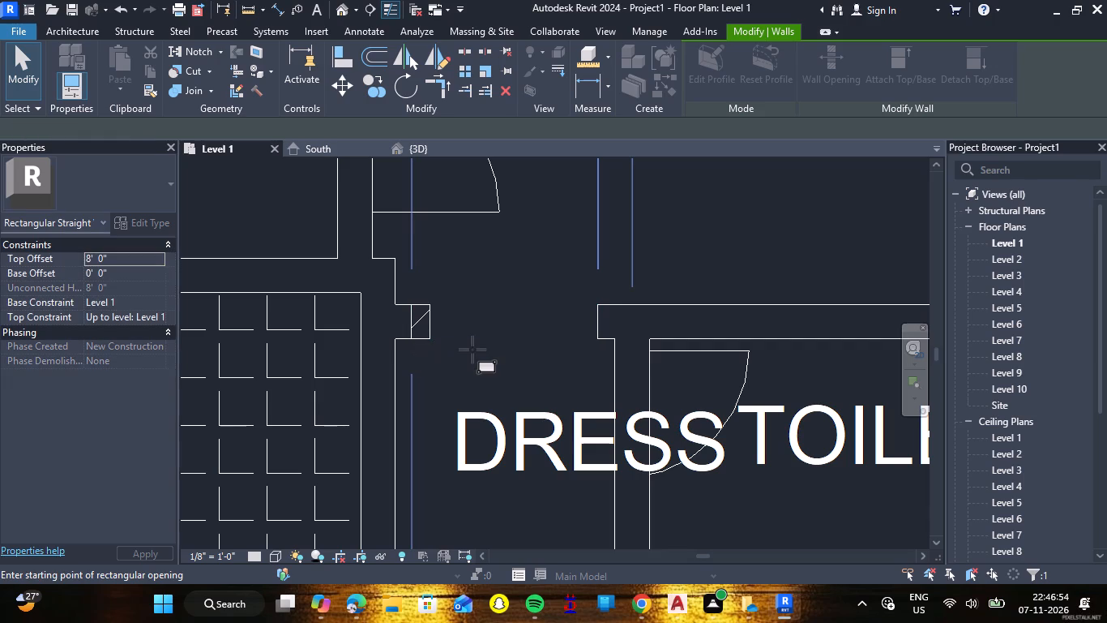
key(Escape)
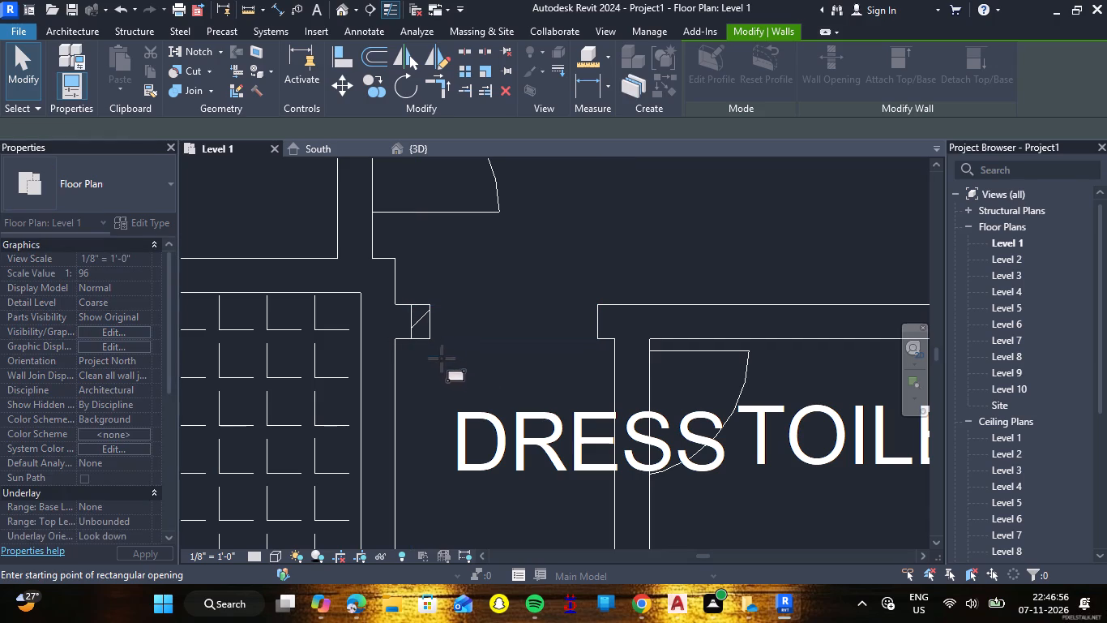
key(Escape)
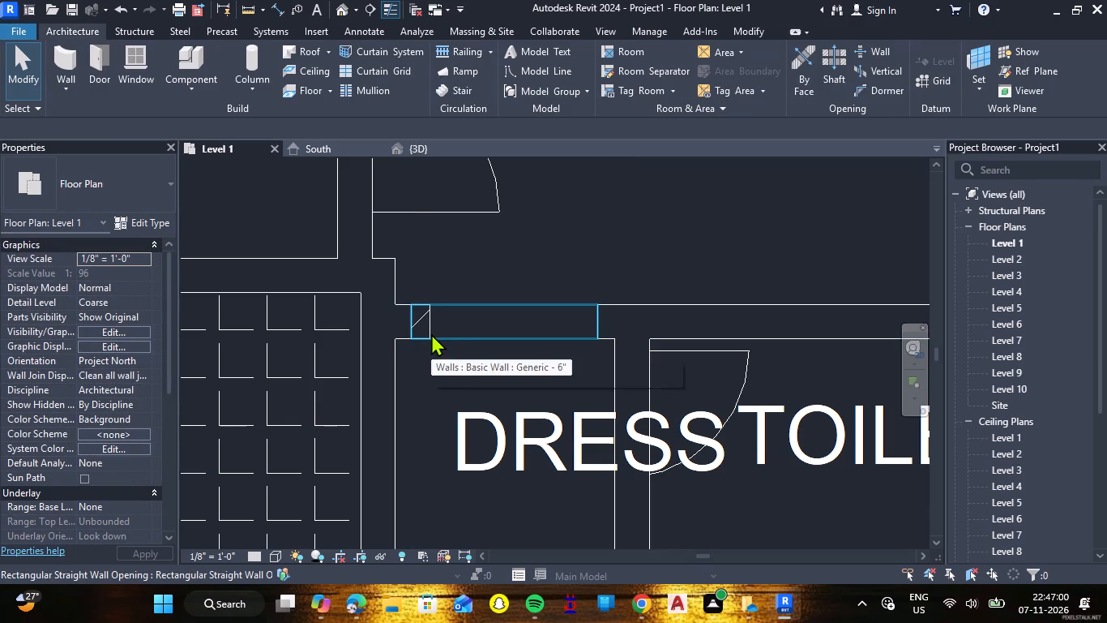
In the 3D view, set the parking wall opening's base offset to 1' and deselect it.
scroll(466, 345, down, 12)
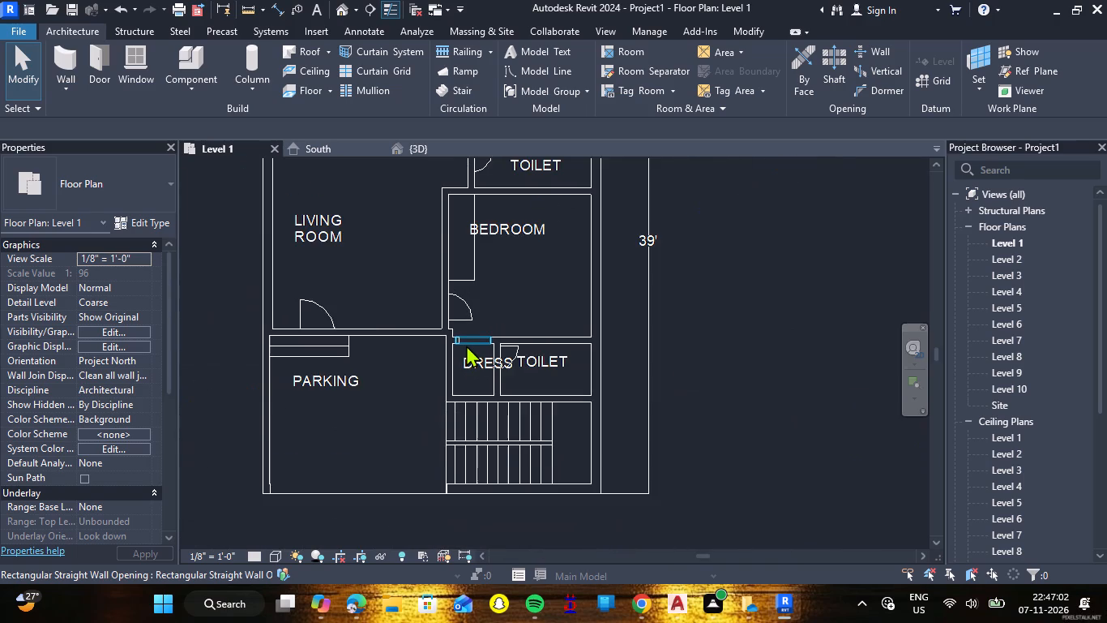
scroll(466, 345, down, 4)
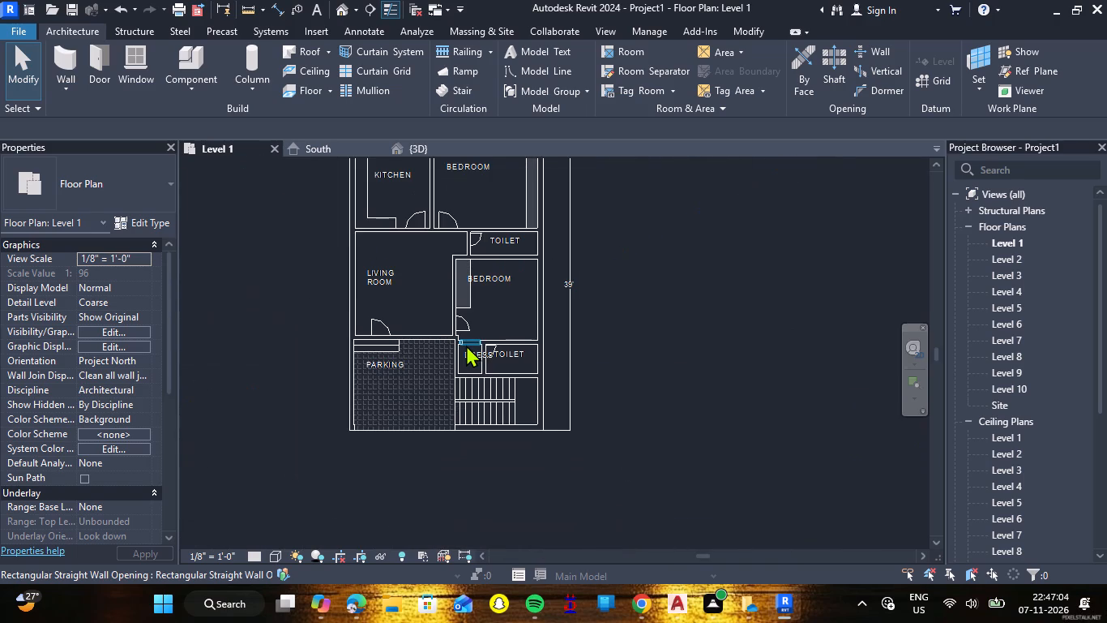
scroll(466, 345, up, 2)
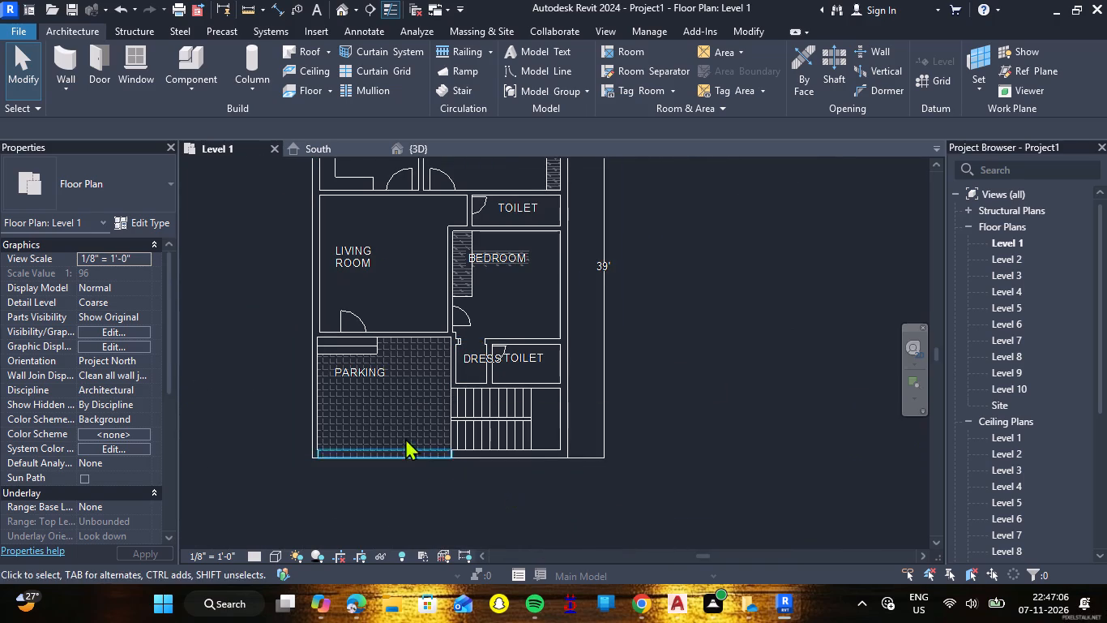
click(426, 144)
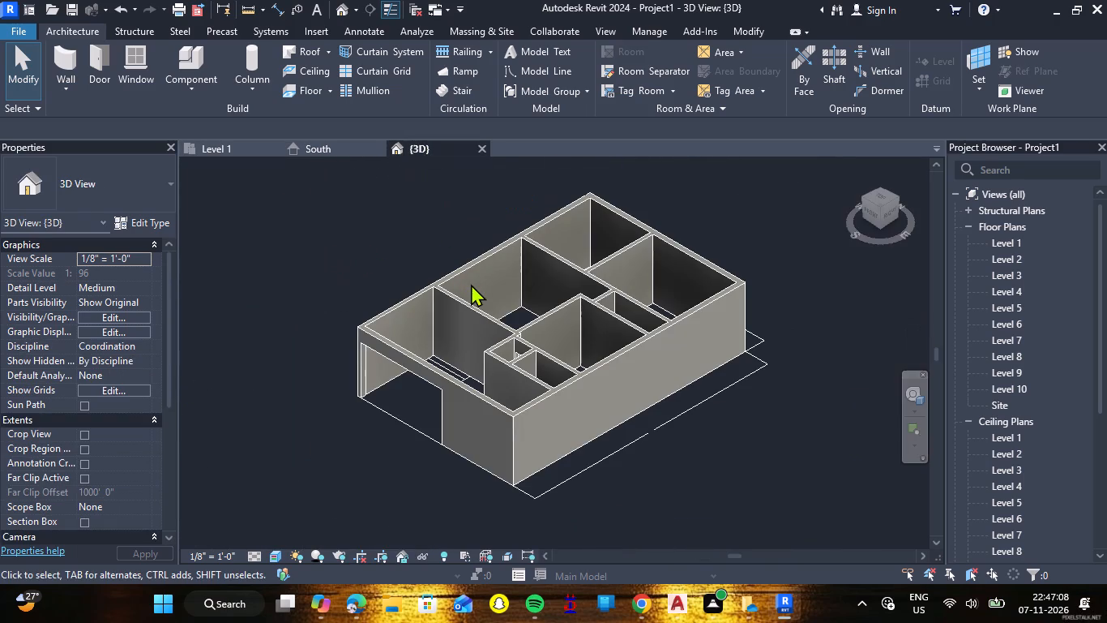
scroll(363, 443, up, 5)
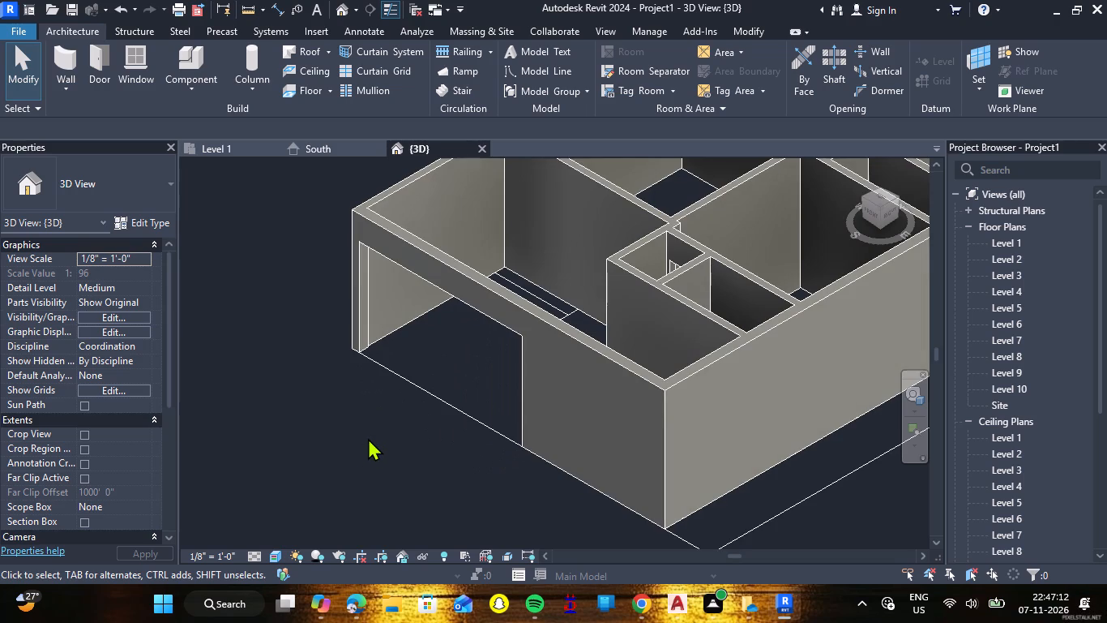
scroll(368, 438, up, 1)
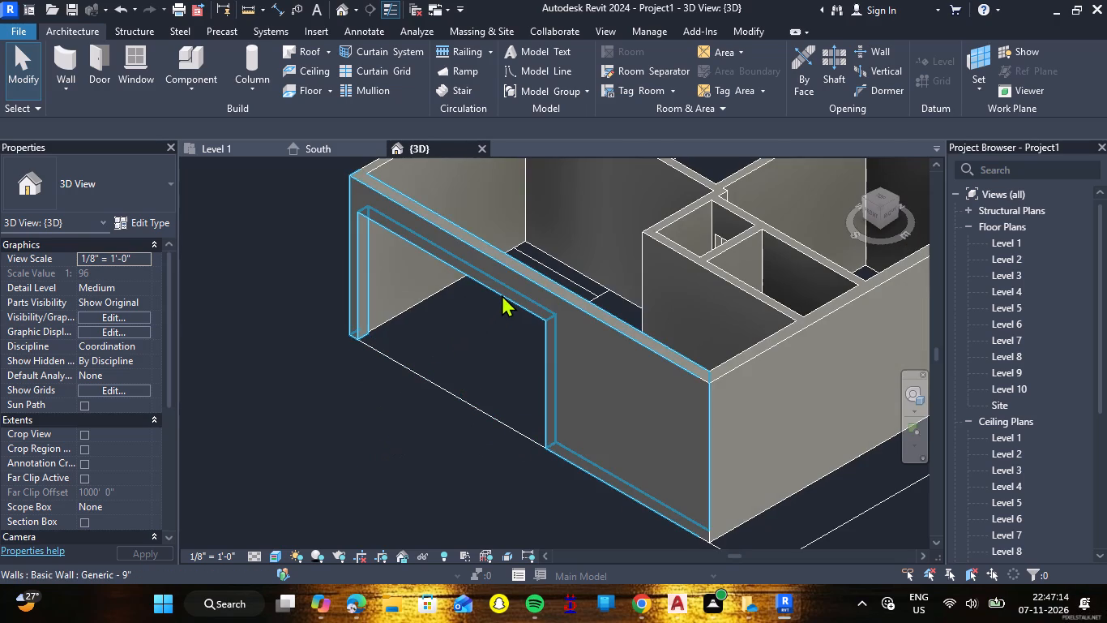
click(496, 299)
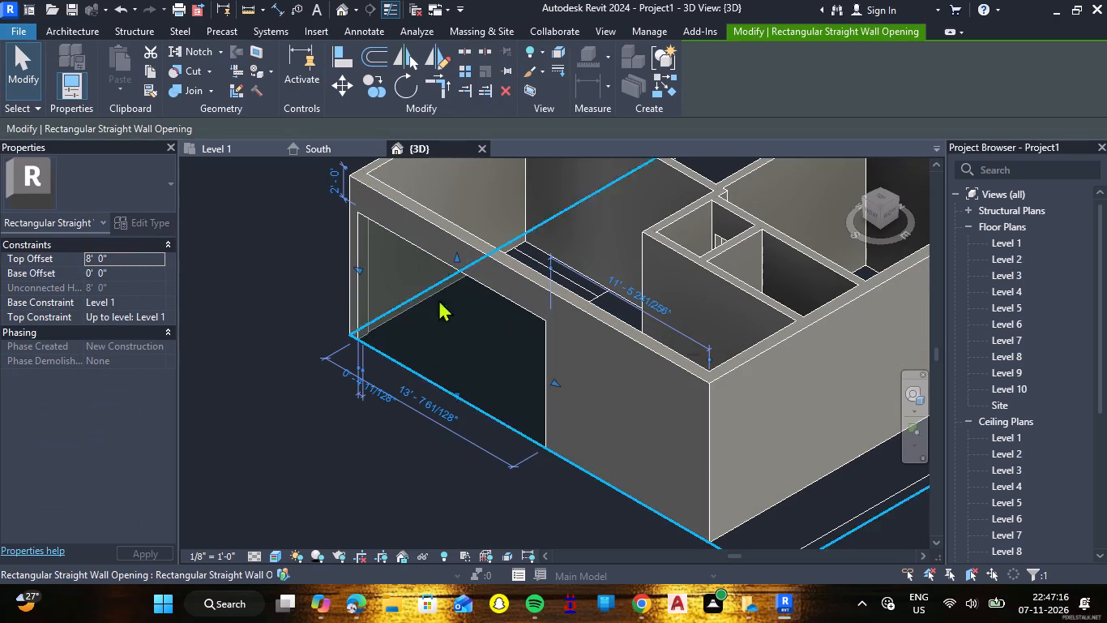
click(130, 274)
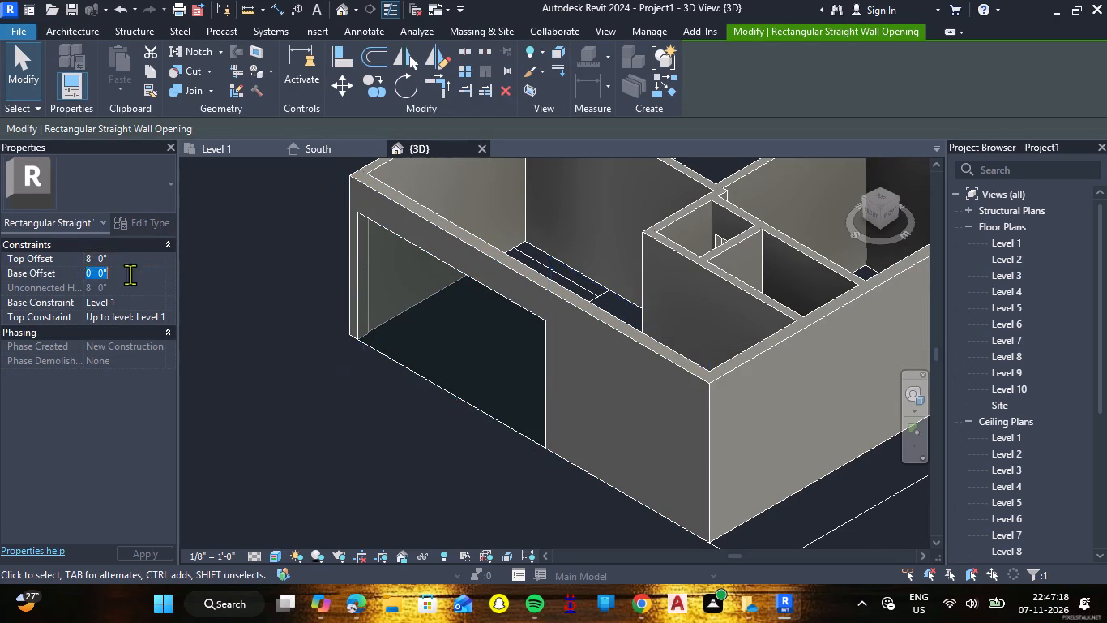
text(1')
key(Return)
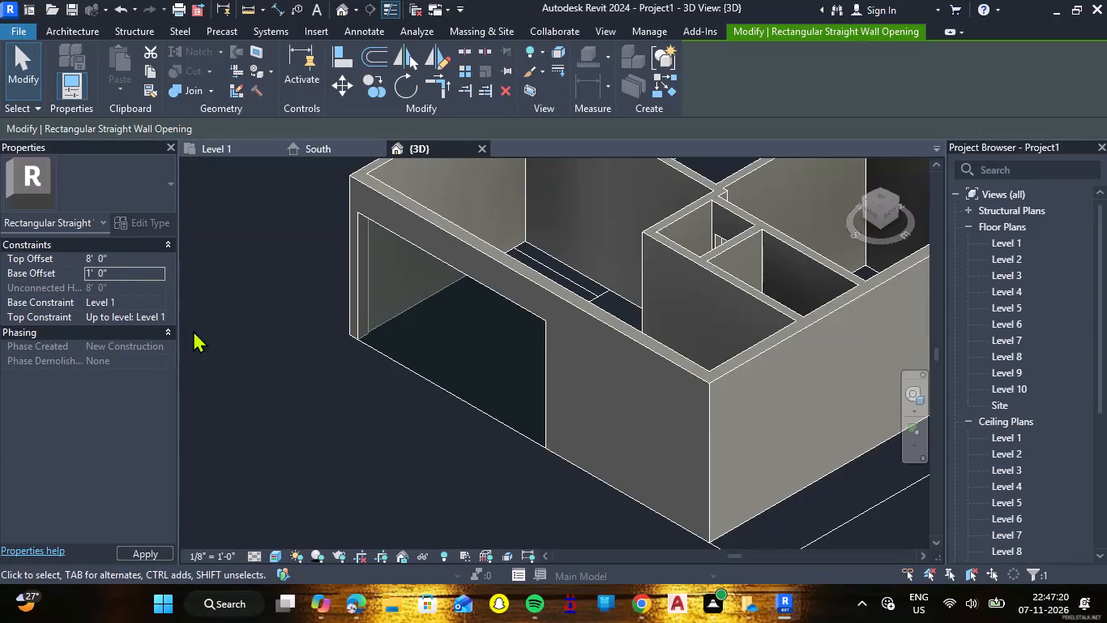
click(394, 473)
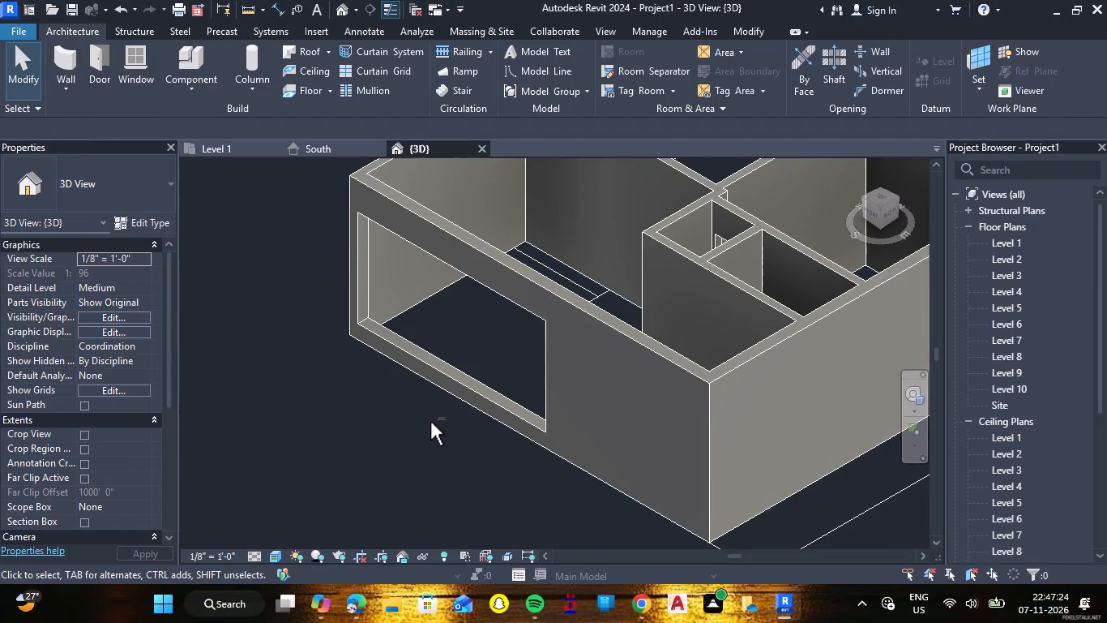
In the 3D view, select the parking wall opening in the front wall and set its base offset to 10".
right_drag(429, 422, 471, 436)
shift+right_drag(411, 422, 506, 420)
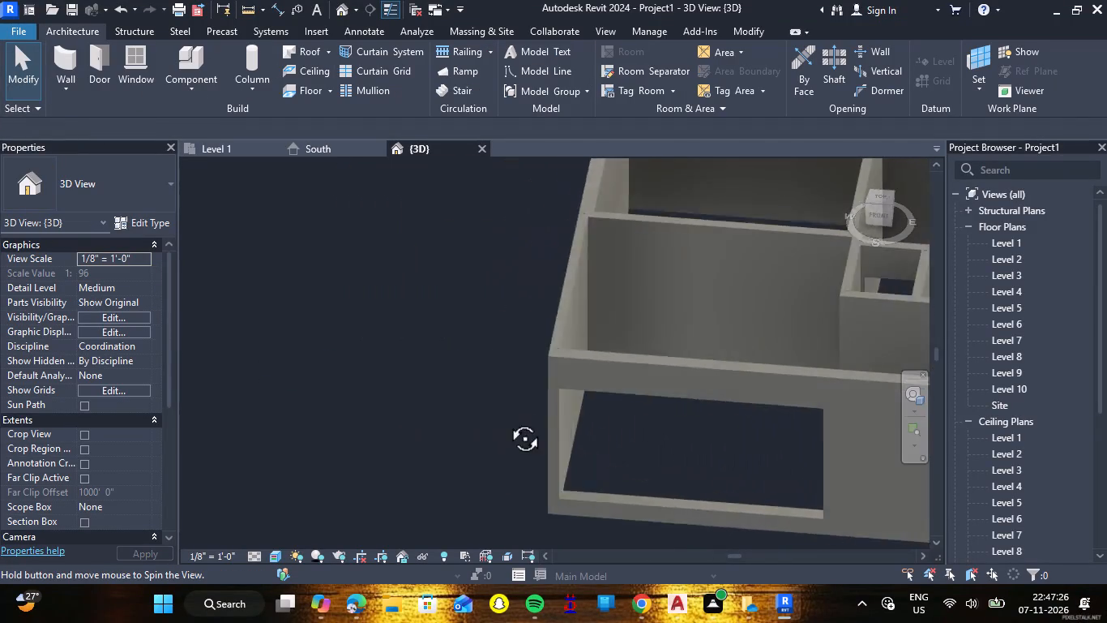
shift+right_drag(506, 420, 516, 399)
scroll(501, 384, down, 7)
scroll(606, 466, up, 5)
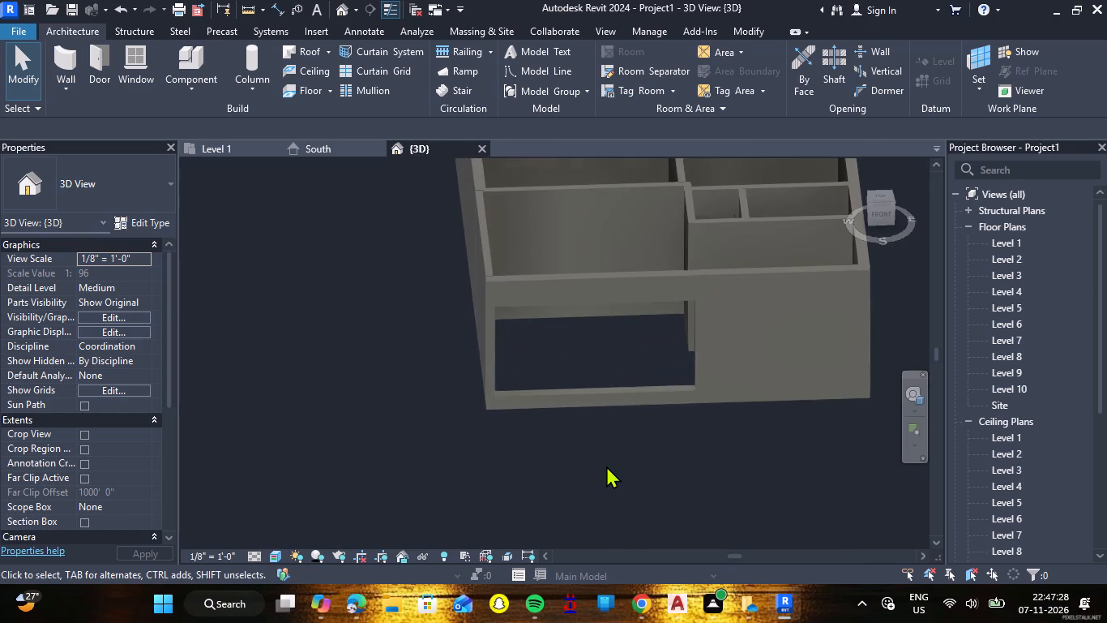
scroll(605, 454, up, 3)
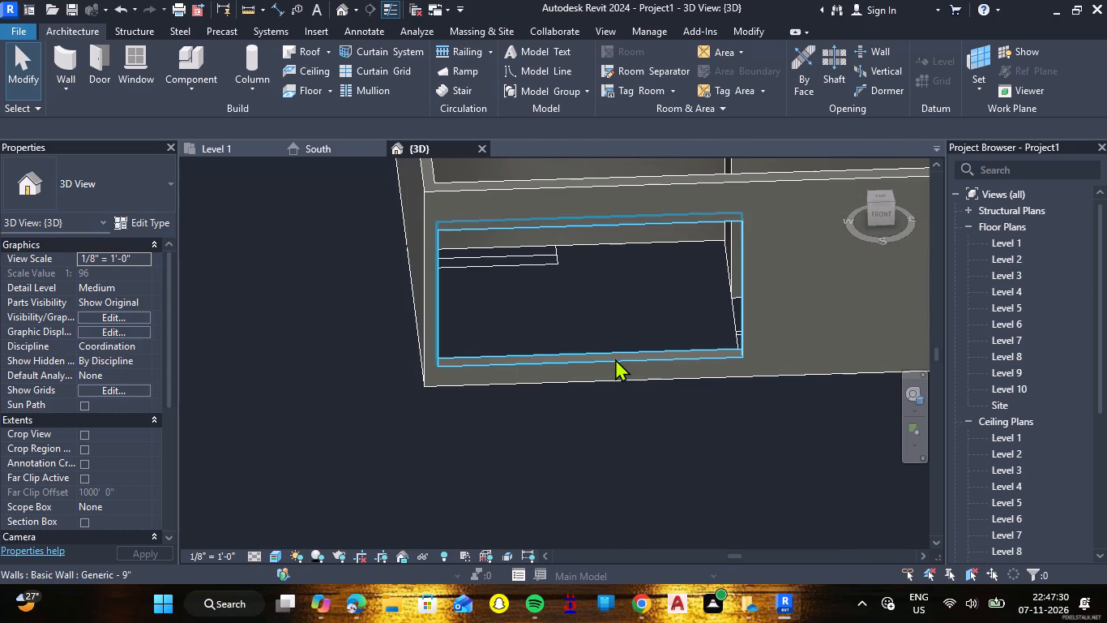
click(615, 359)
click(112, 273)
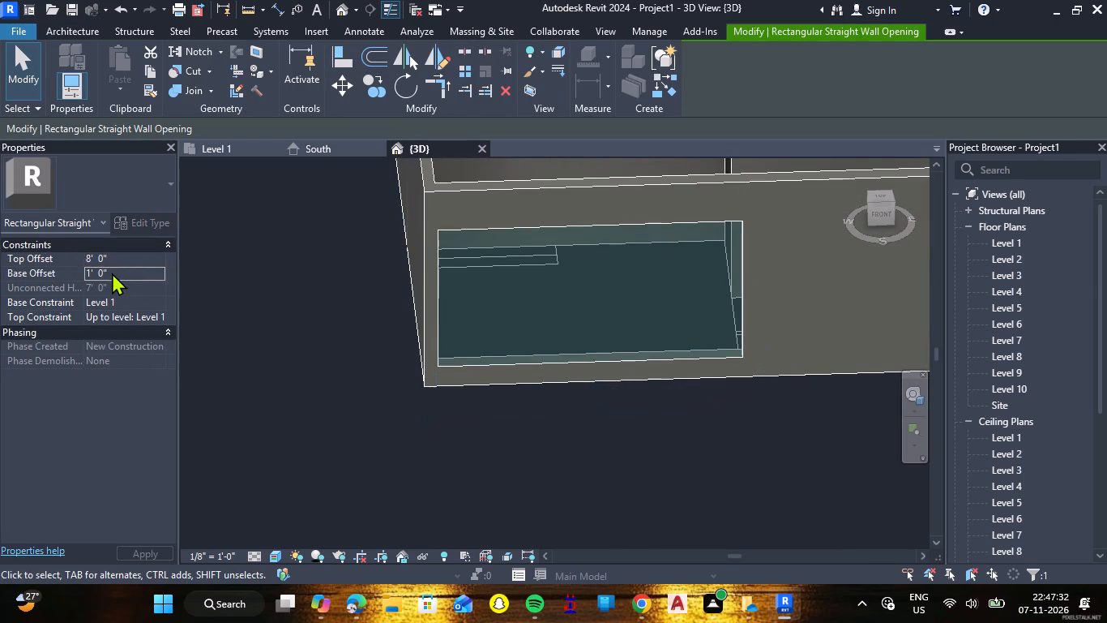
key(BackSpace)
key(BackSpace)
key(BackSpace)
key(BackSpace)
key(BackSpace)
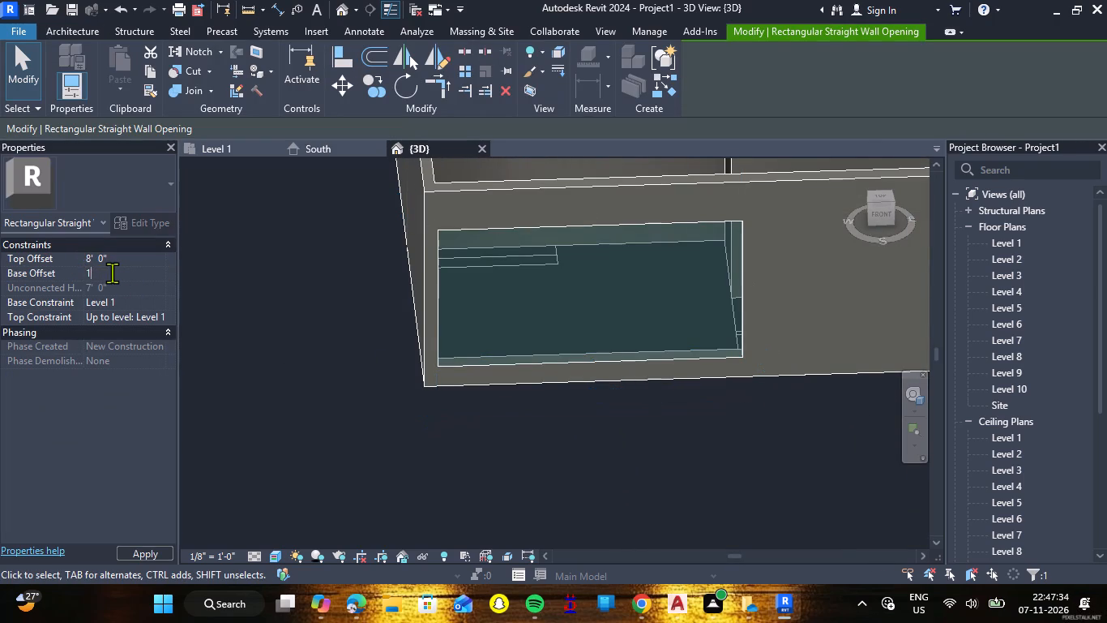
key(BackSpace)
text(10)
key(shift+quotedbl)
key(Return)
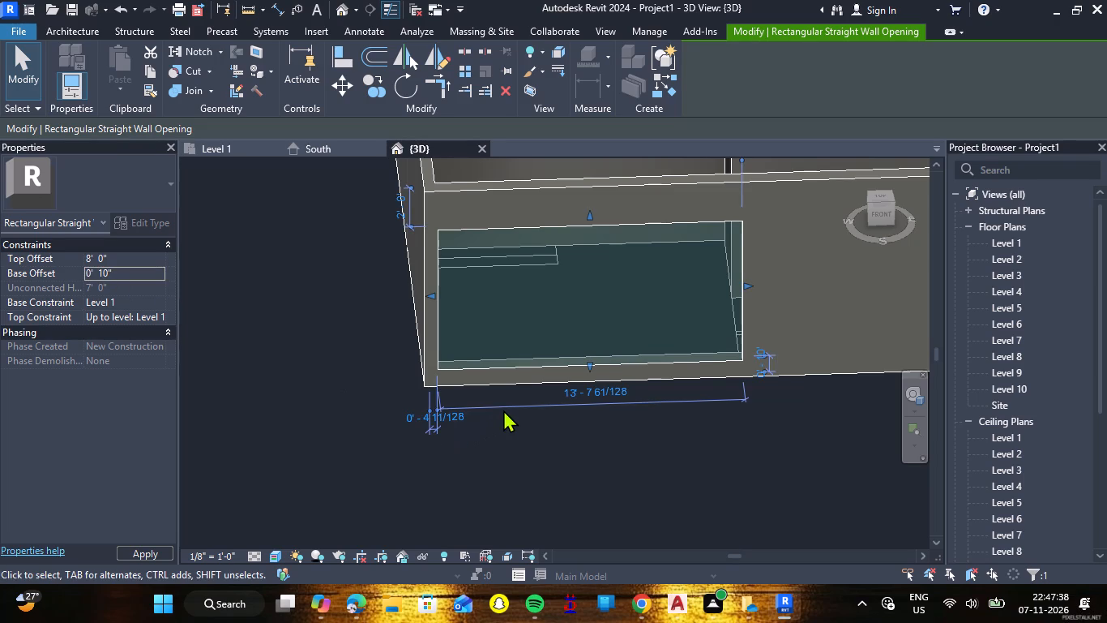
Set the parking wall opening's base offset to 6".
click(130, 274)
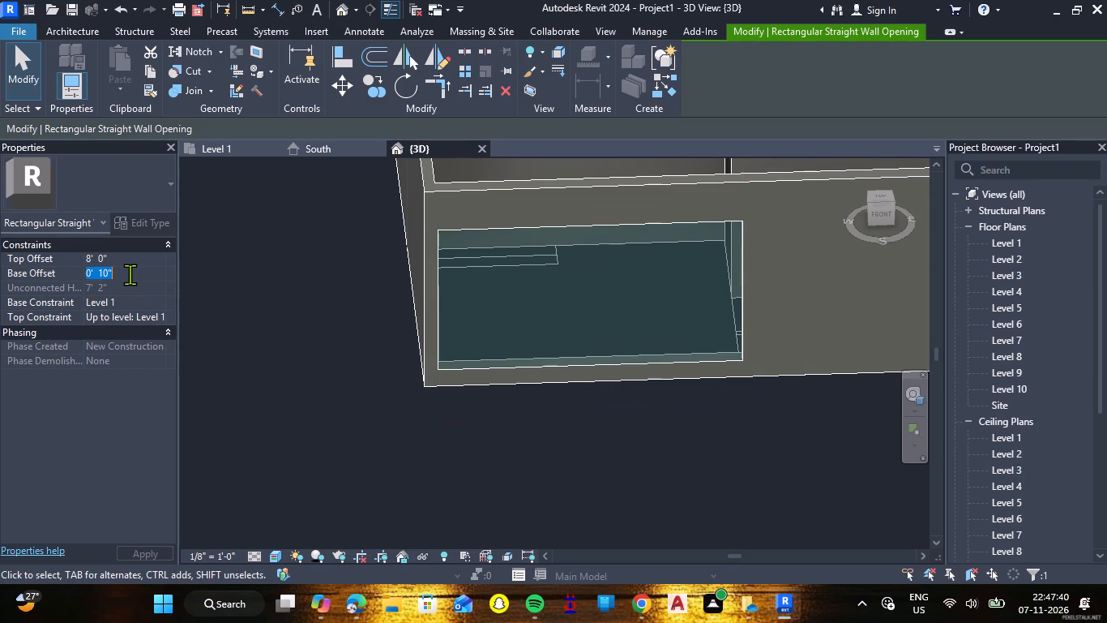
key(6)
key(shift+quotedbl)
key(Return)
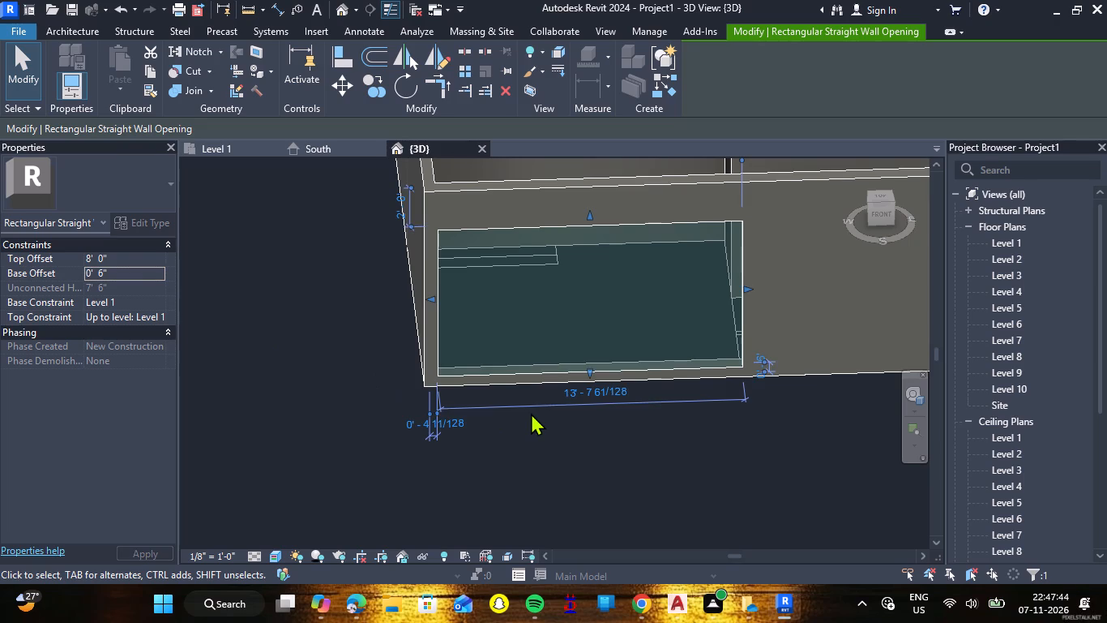
Set the parking wall opening's base offset to 2" and deselect it.
click(133, 277)
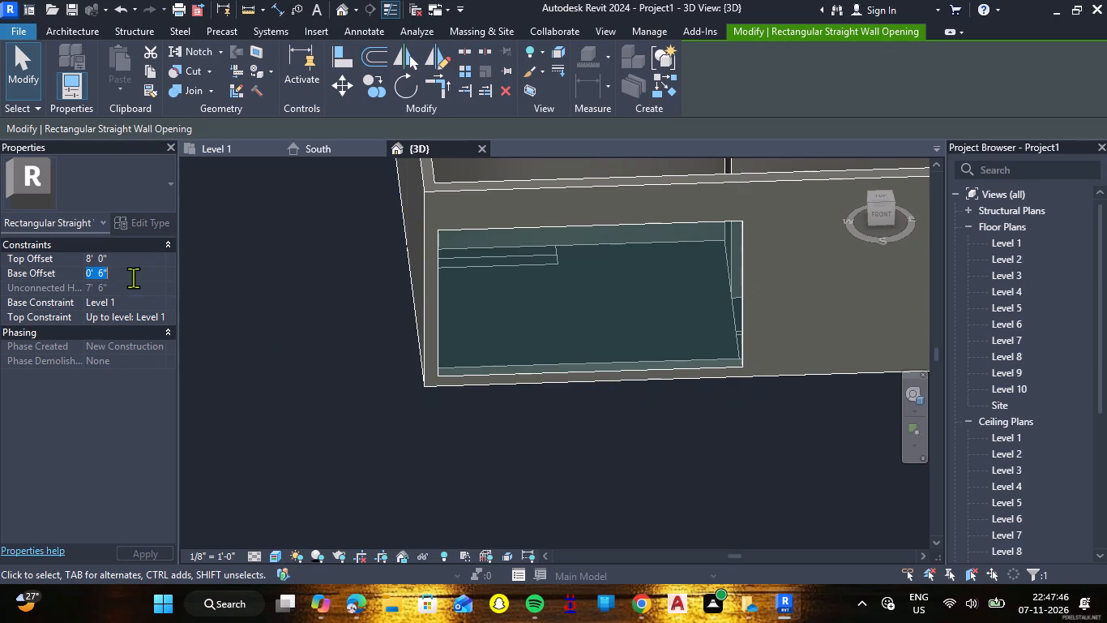
key(2)
key(shift+quotedbl)
key(Return)
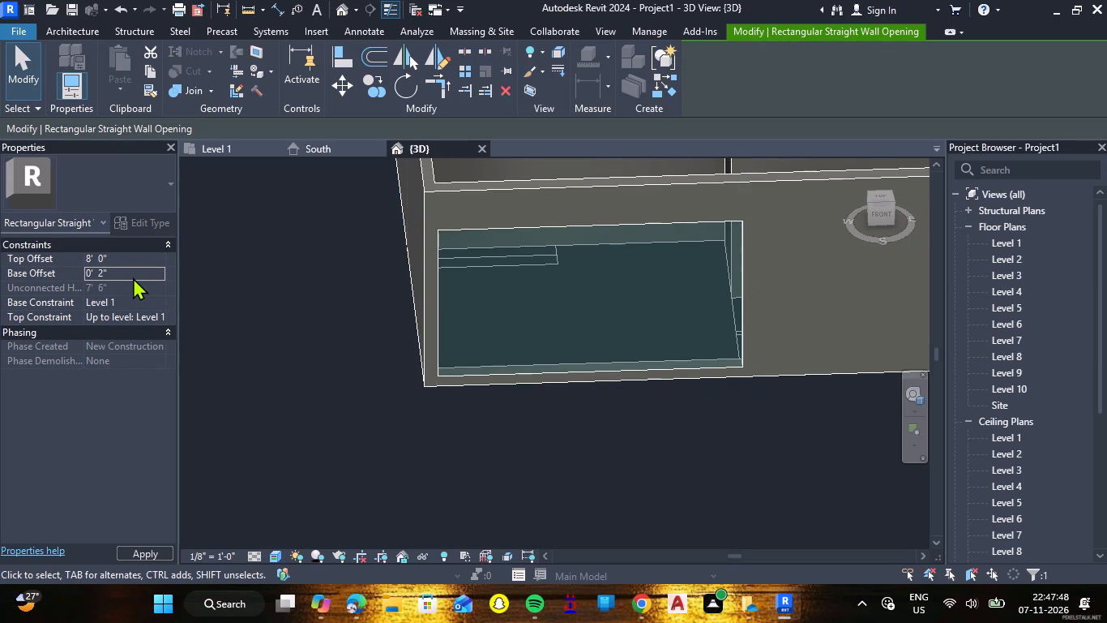
click(610, 436)
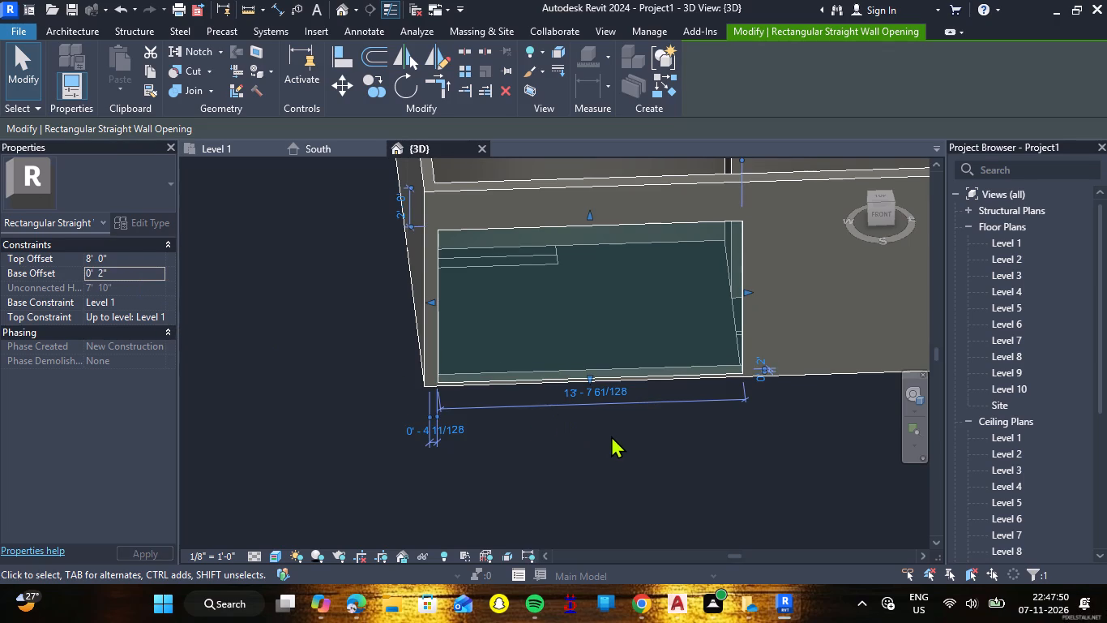
scroll(615, 432, down, 2)
scroll(620, 431, up, 3)
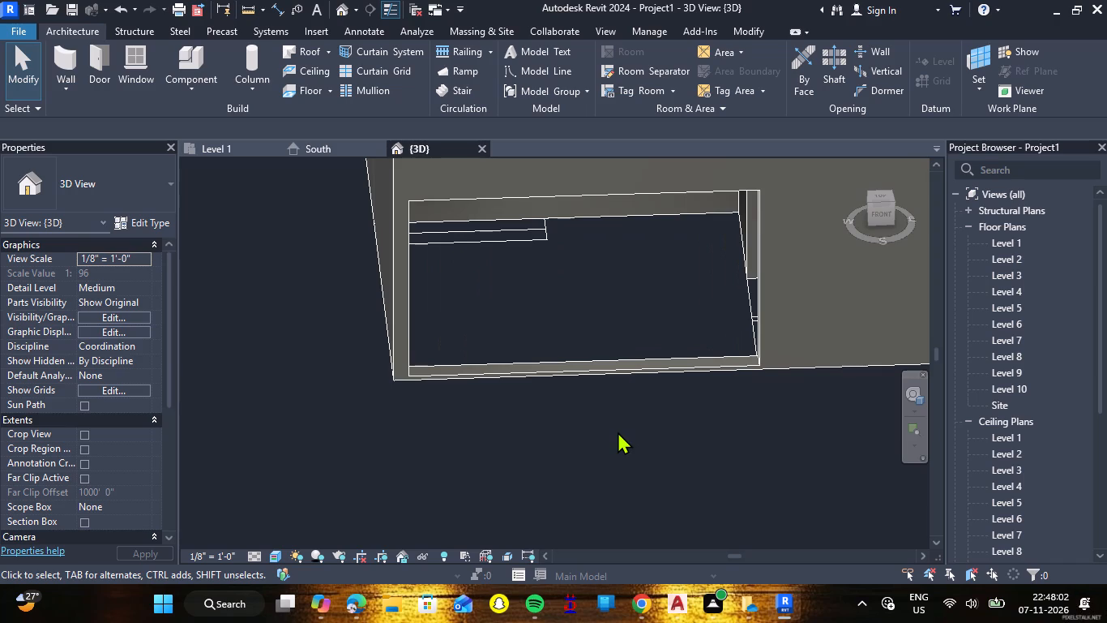
scroll(620, 419, down, 3)
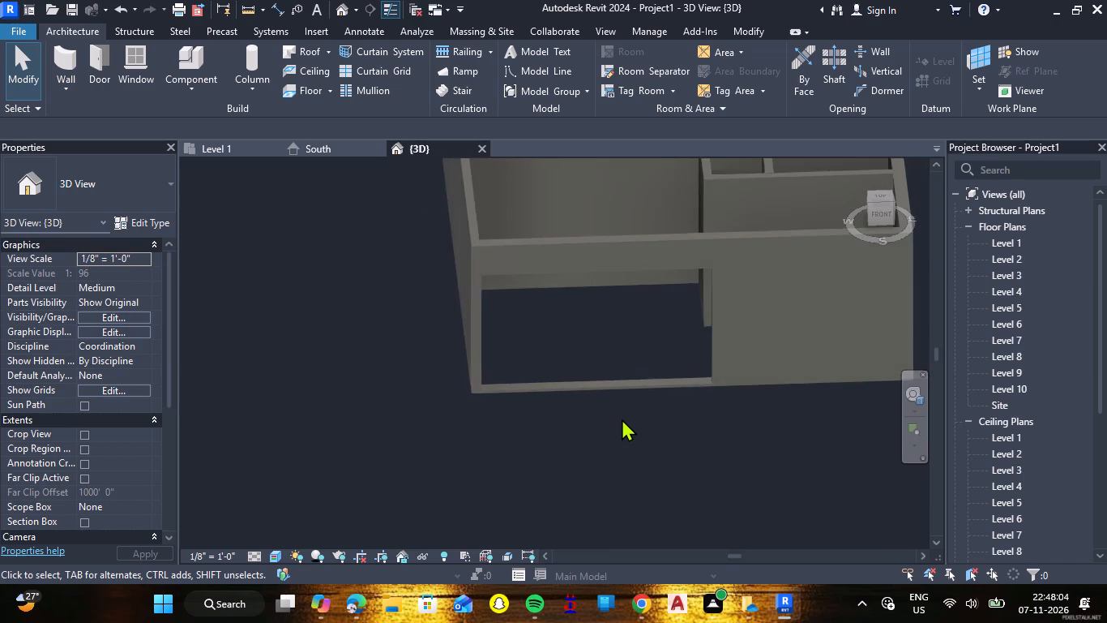
scroll(622, 419, down, 5)
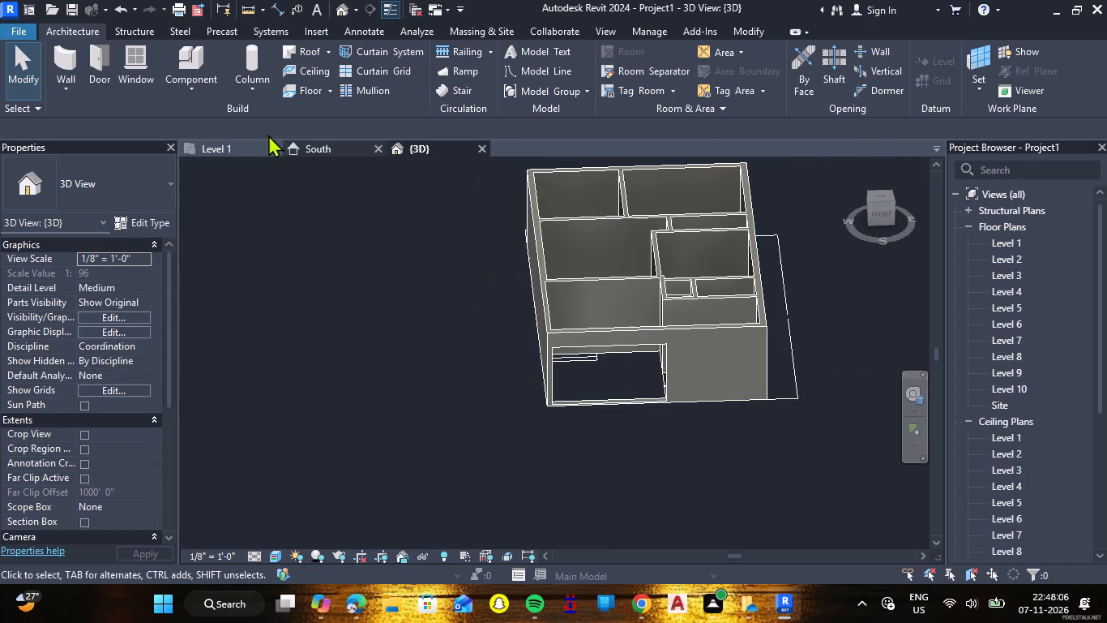
On the Level 1 plan, try to measure the width of the door between the living room and the parking.
click(200, 152)
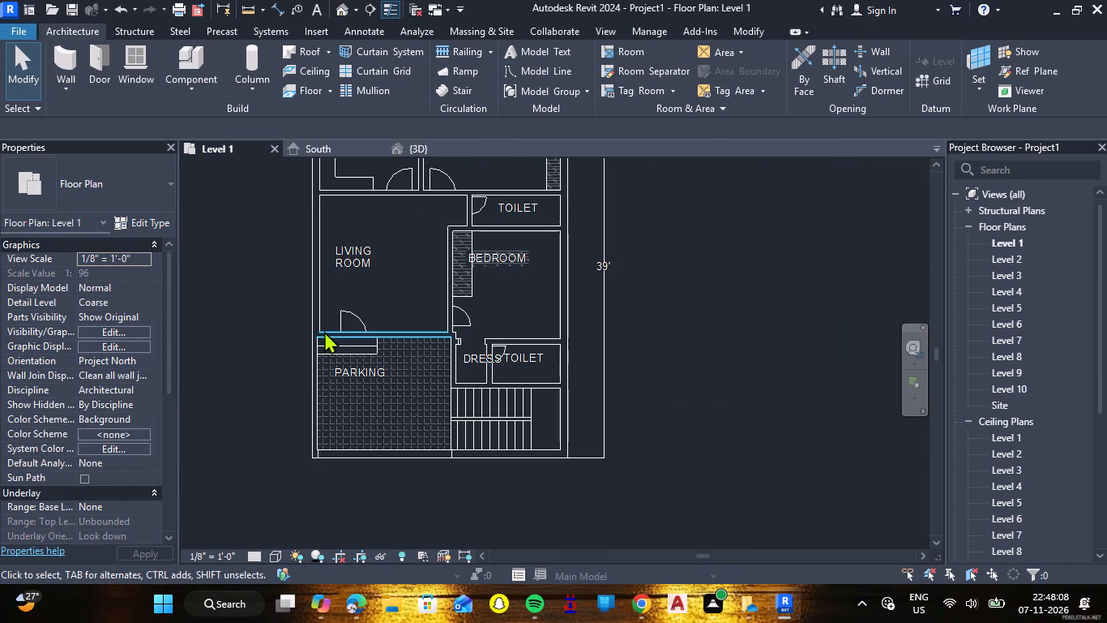
scroll(323, 330, up, 2)
scroll(336, 322, down, 3)
scroll(334, 186, up, 4)
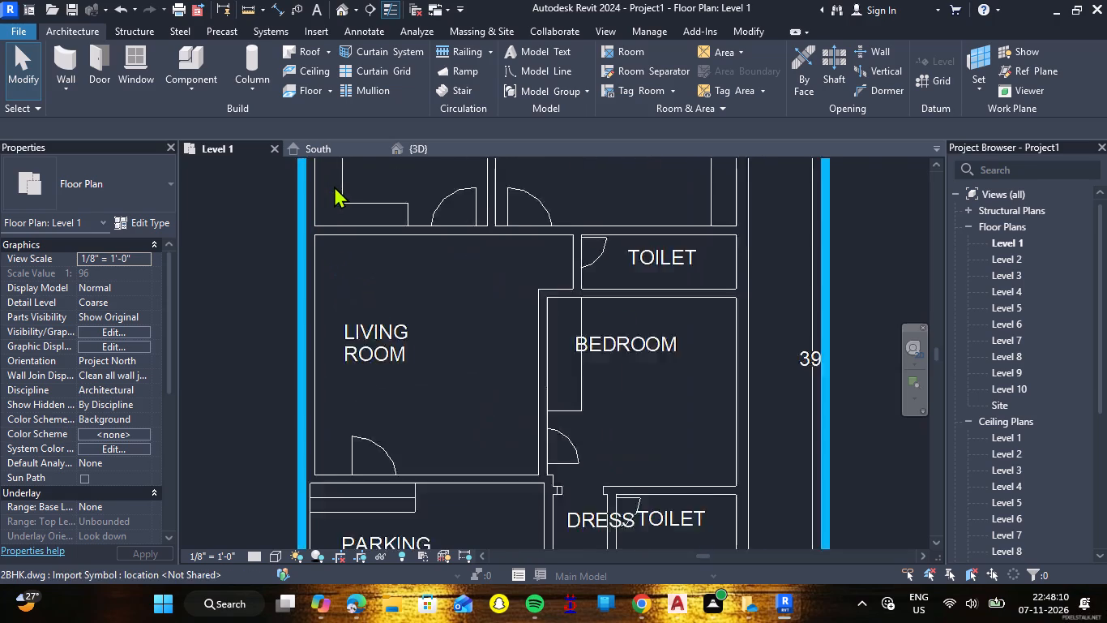
scroll(334, 186, up, 2)
scroll(334, 186, down, 3)
scroll(399, 177, up, 4)
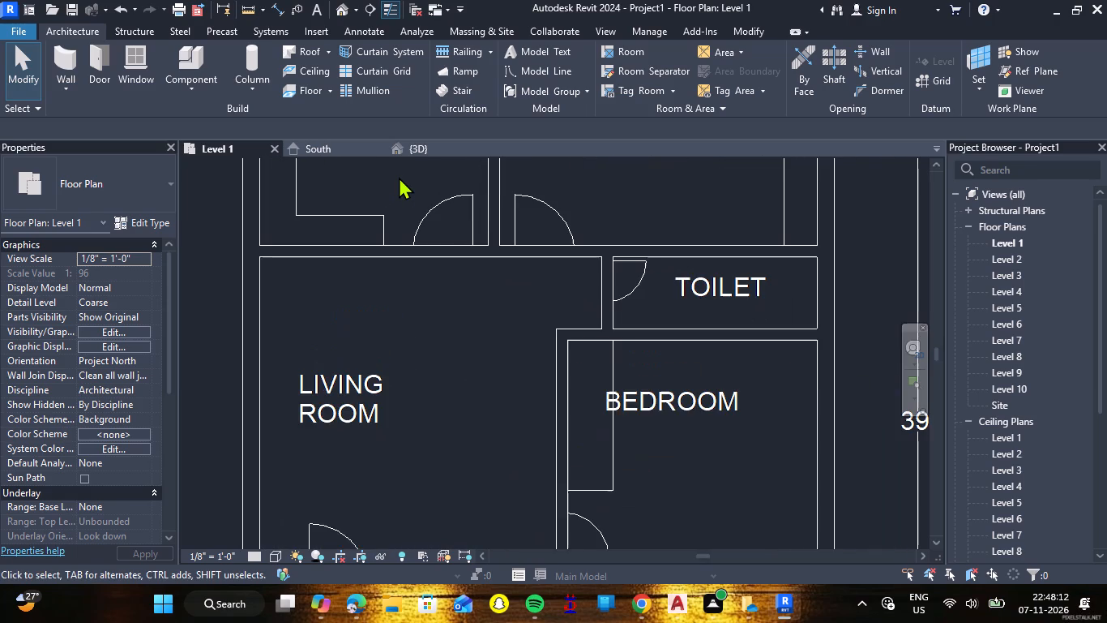
scroll(429, 249, down, 4)
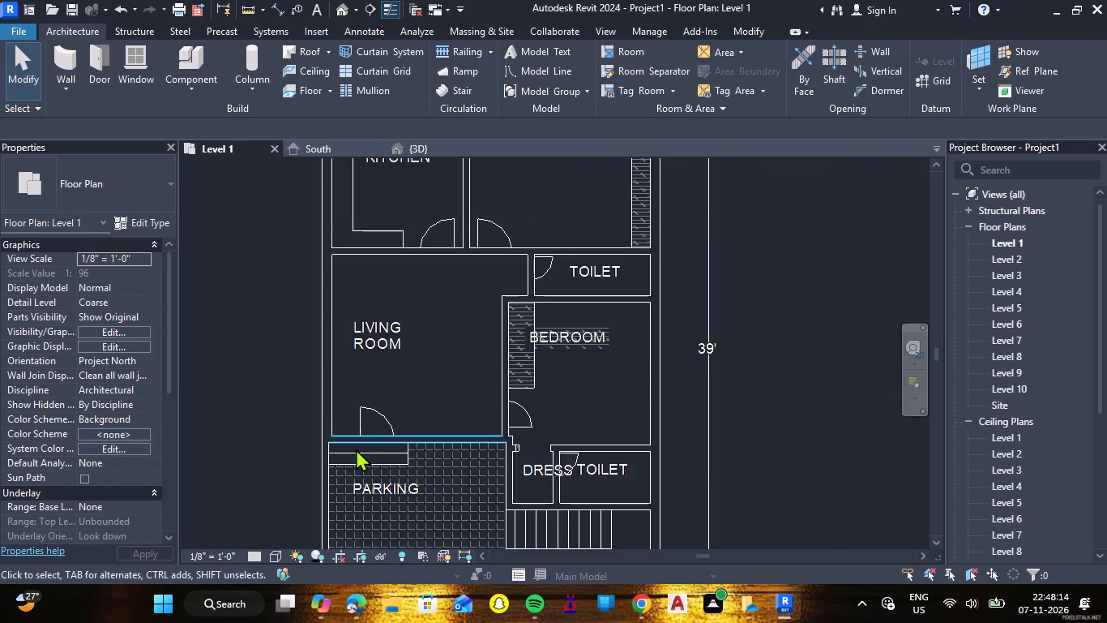
scroll(356, 449, up, 8)
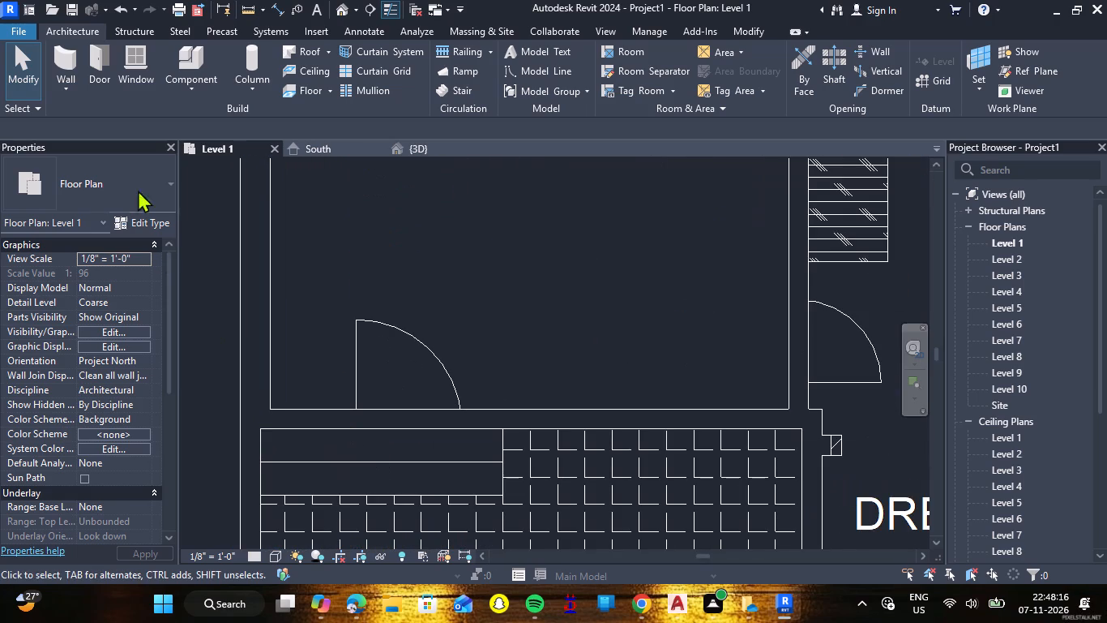
click(93, 57)
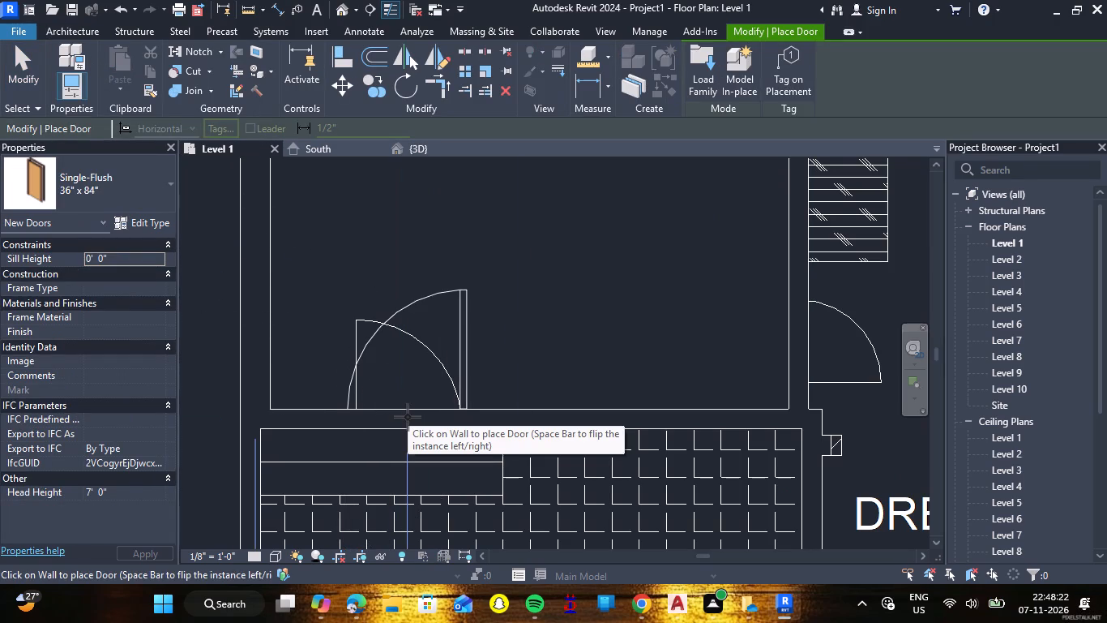
click(241, 12)
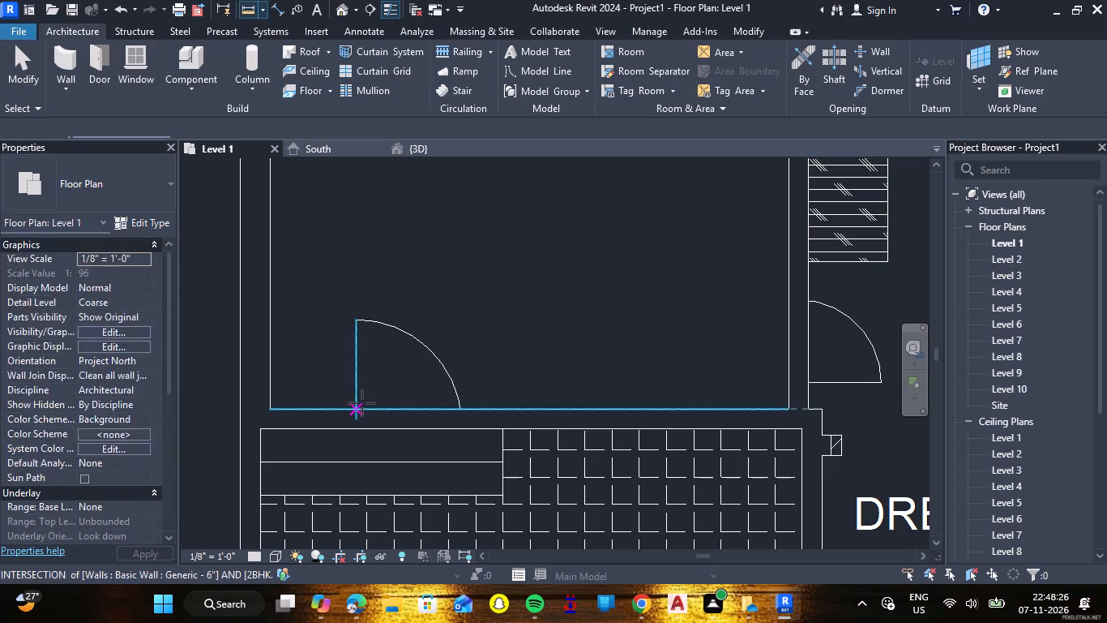
double_click(358, 407)
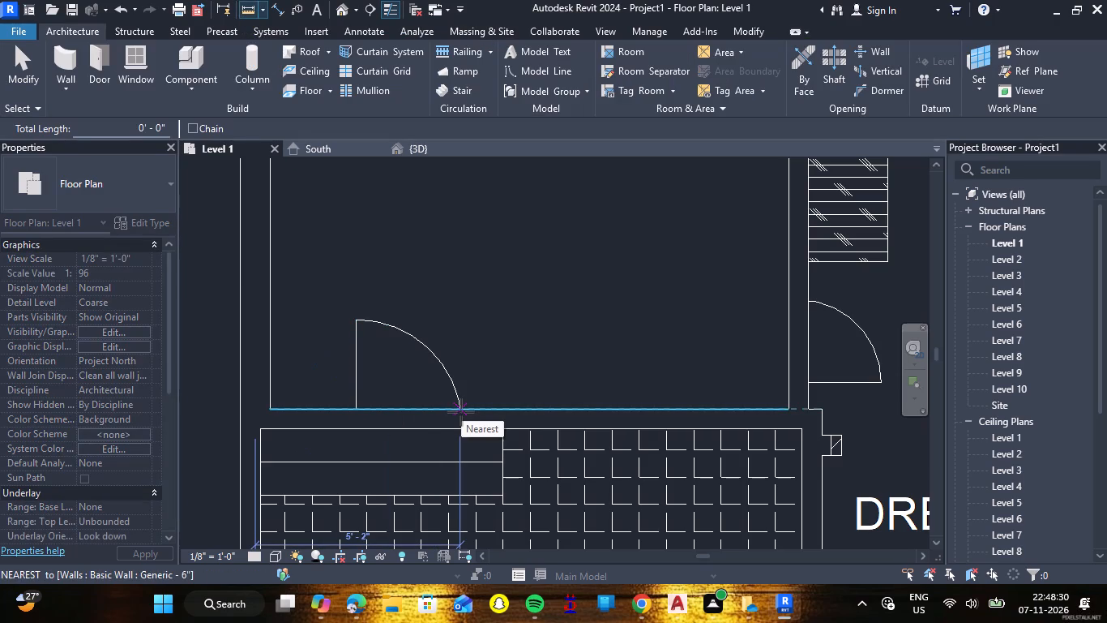
scroll(451, 337, down, 3)
scroll(410, 433, up, 7)
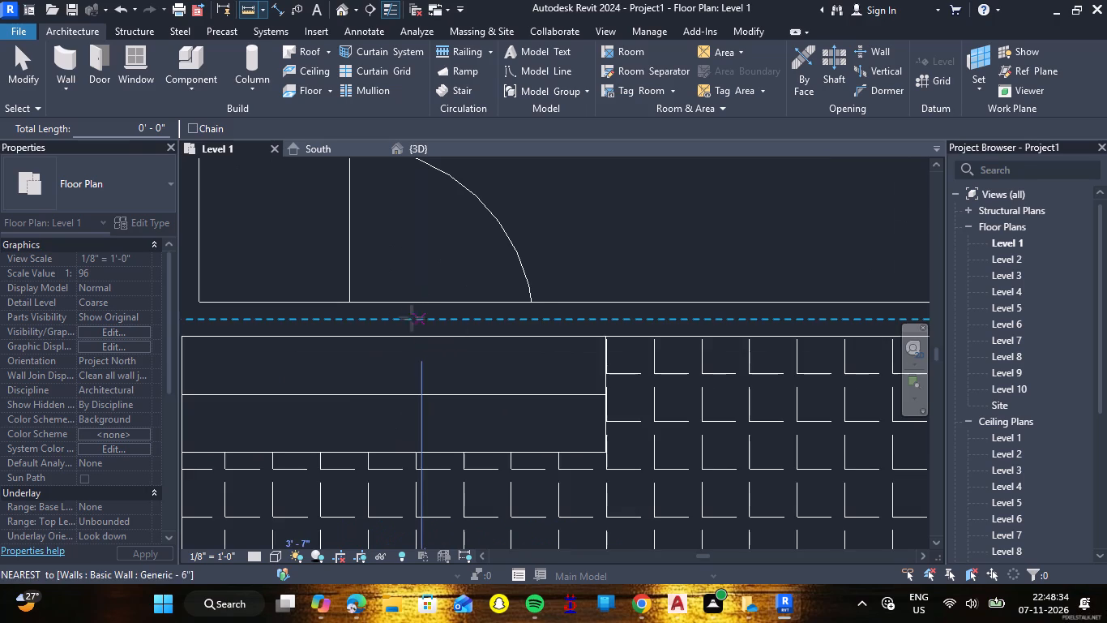
key(Escape)
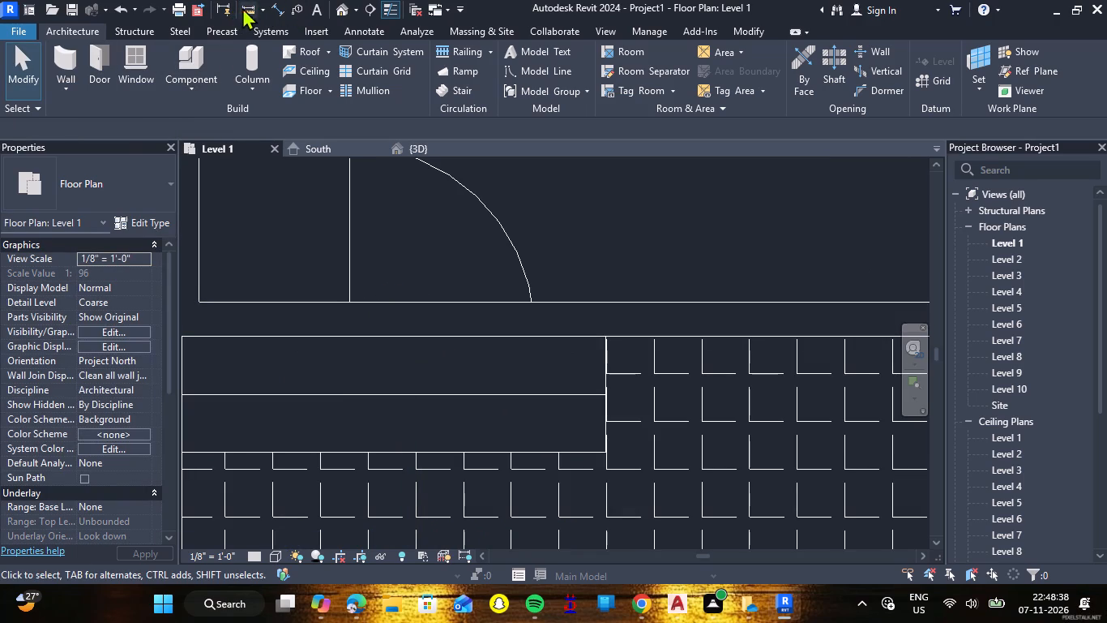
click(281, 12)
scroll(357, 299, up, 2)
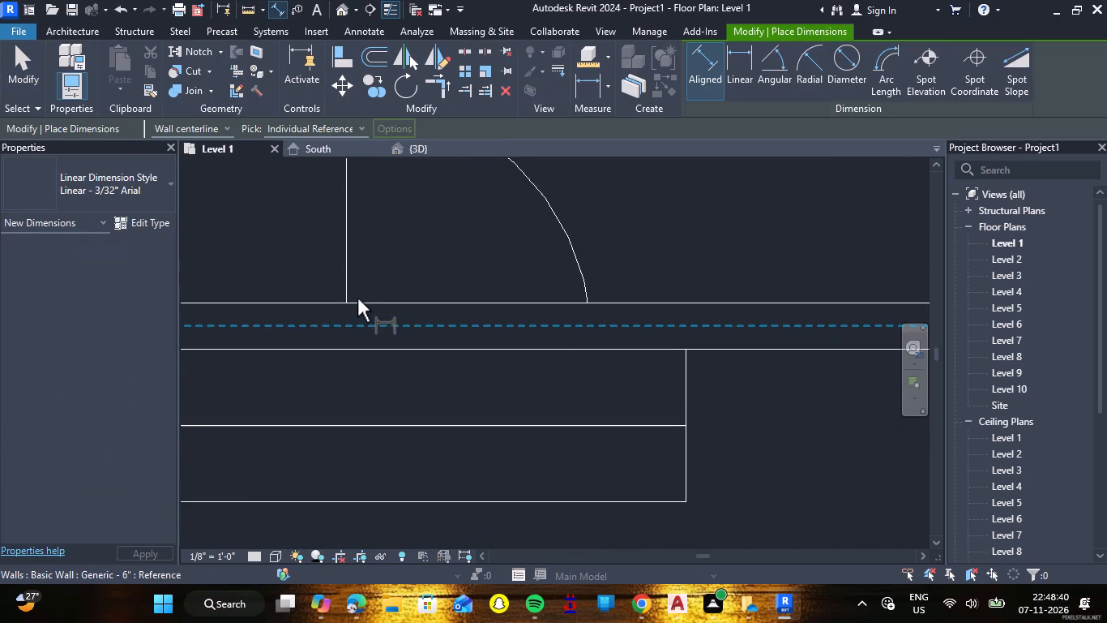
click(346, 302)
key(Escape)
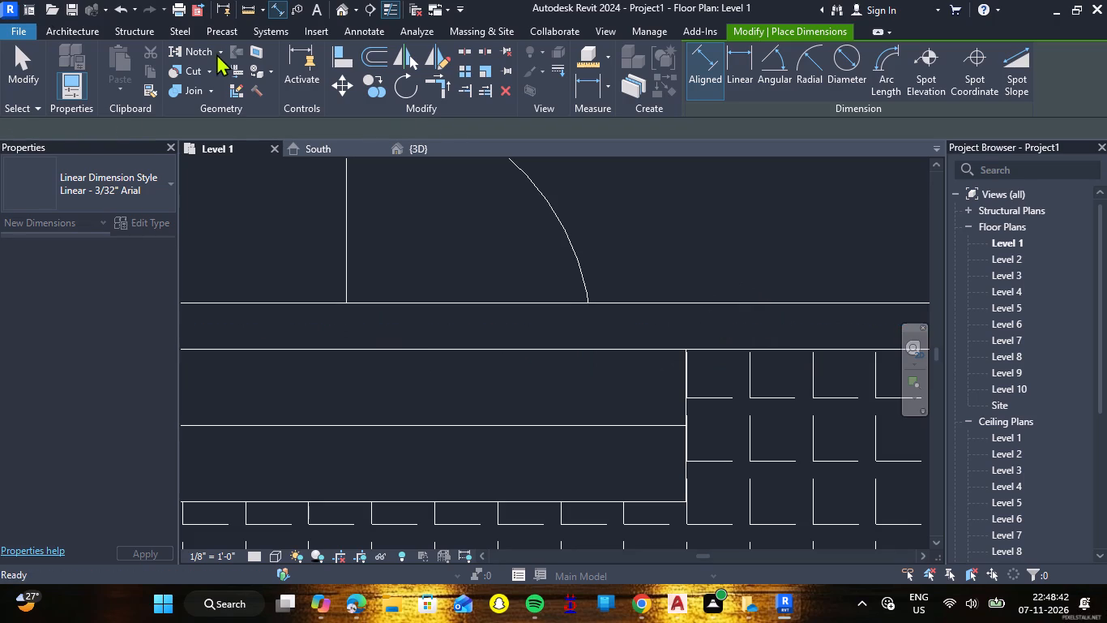
Measure the width of the living room entrance door on the CAD plan, from its hinge point to the swing arc's end.
click(248, 10)
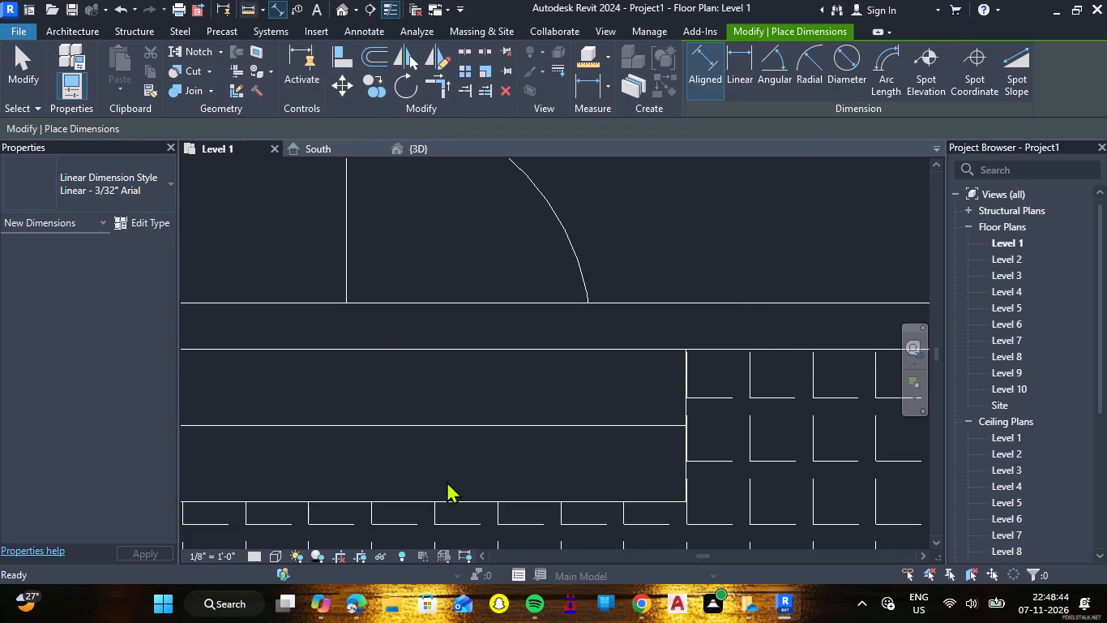
click(348, 304)
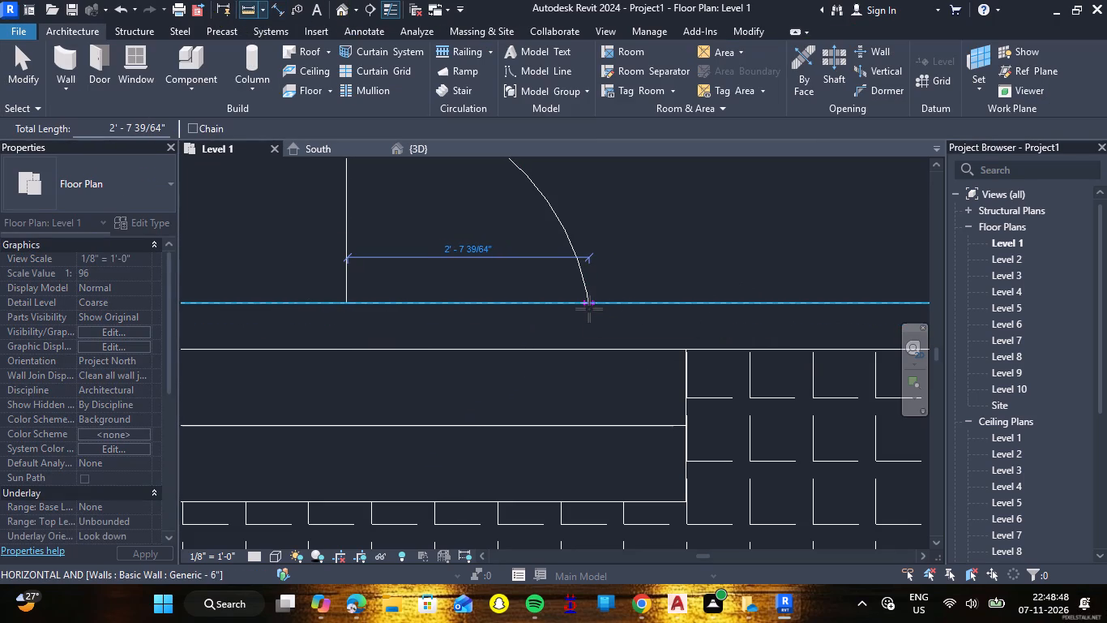
key(Escape)
Duplicate the 36" x 84" Single-Flush door type as 2'7" and set its width to 2'7".
click(87, 49)
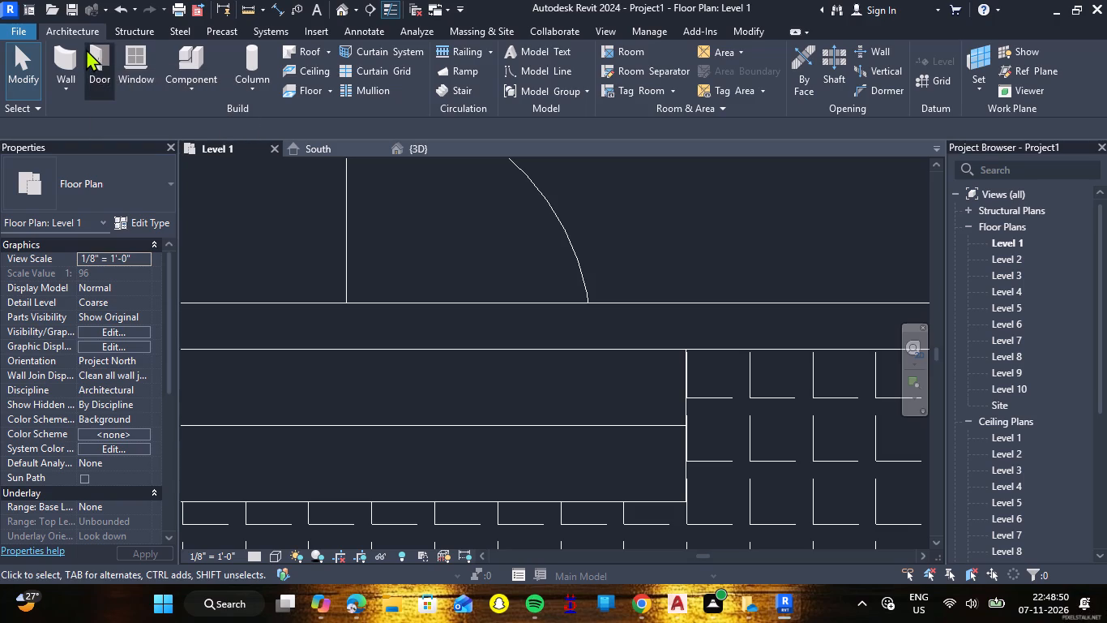
click(139, 224)
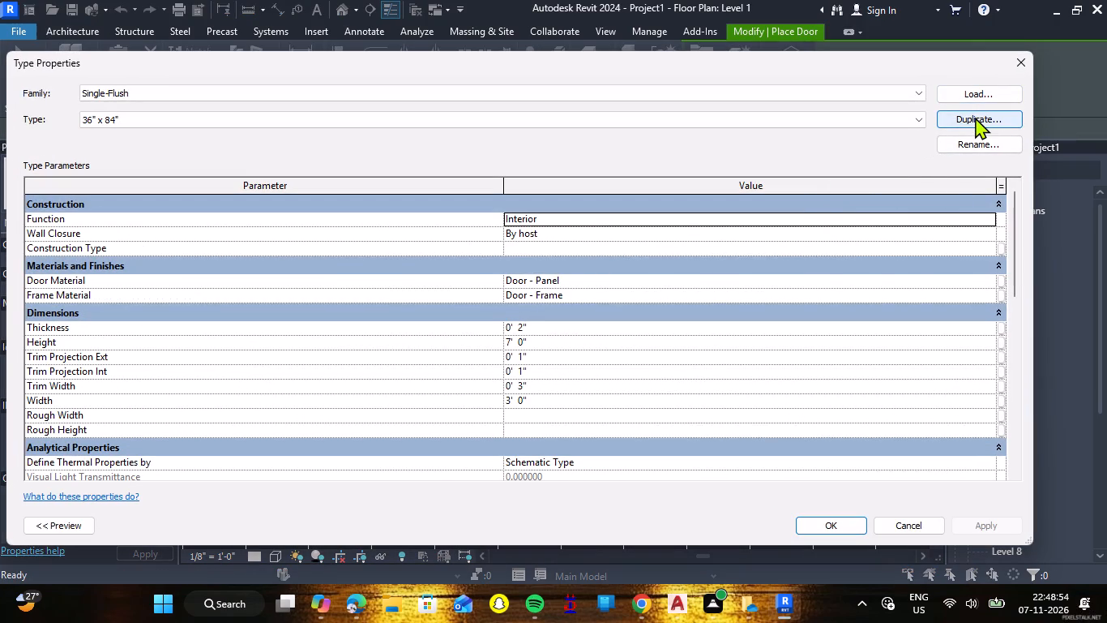
click(975, 117)
key(BackSpace)
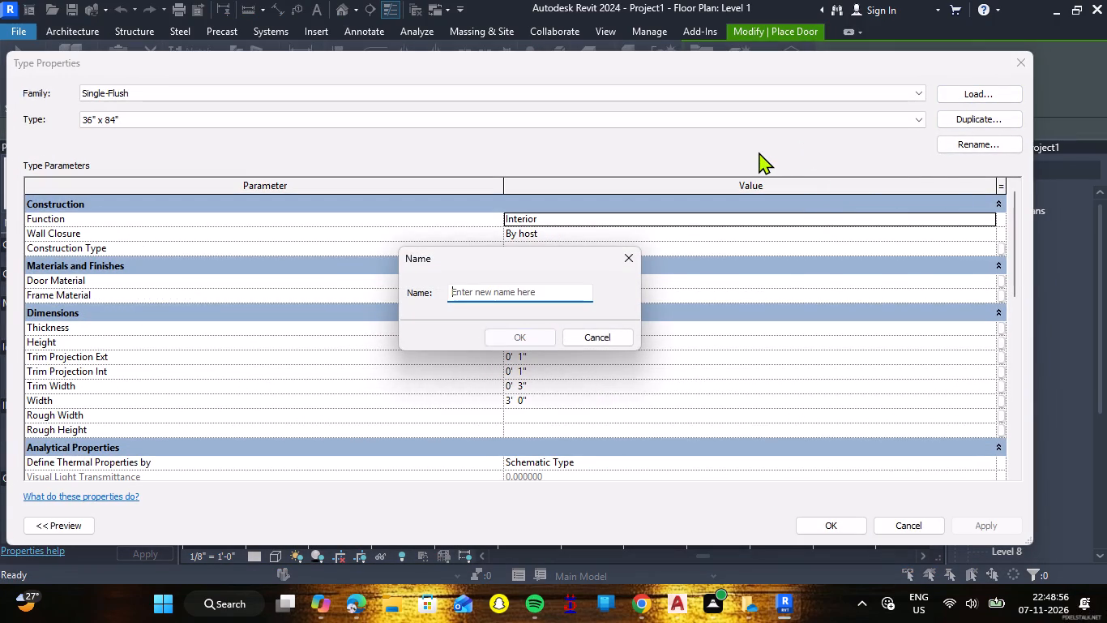
text(2'7")
key(Return)
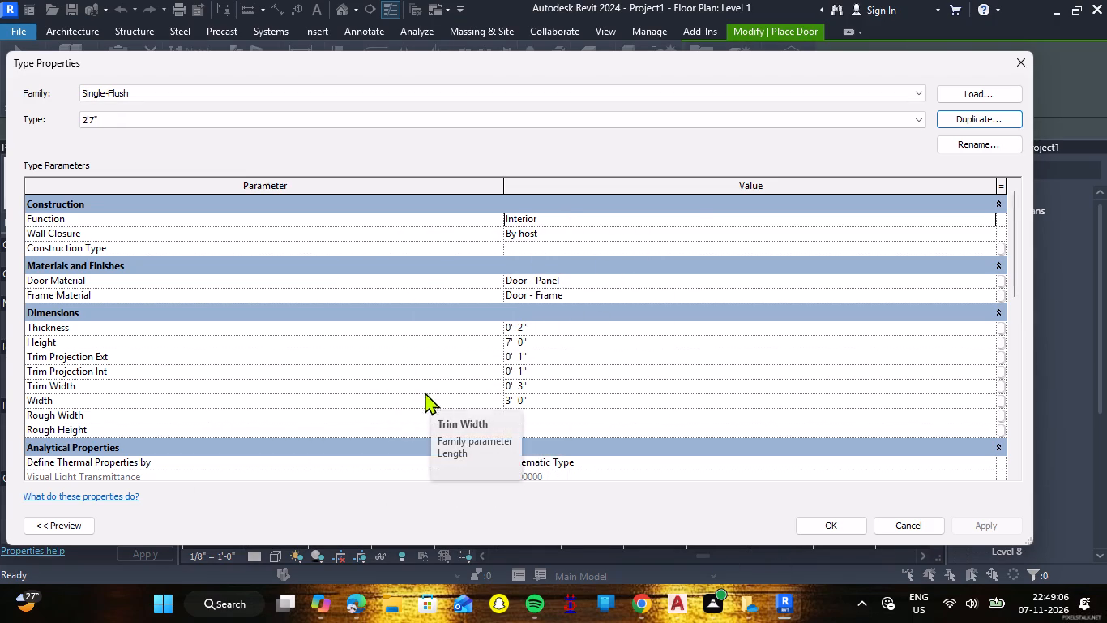
click(547, 397)
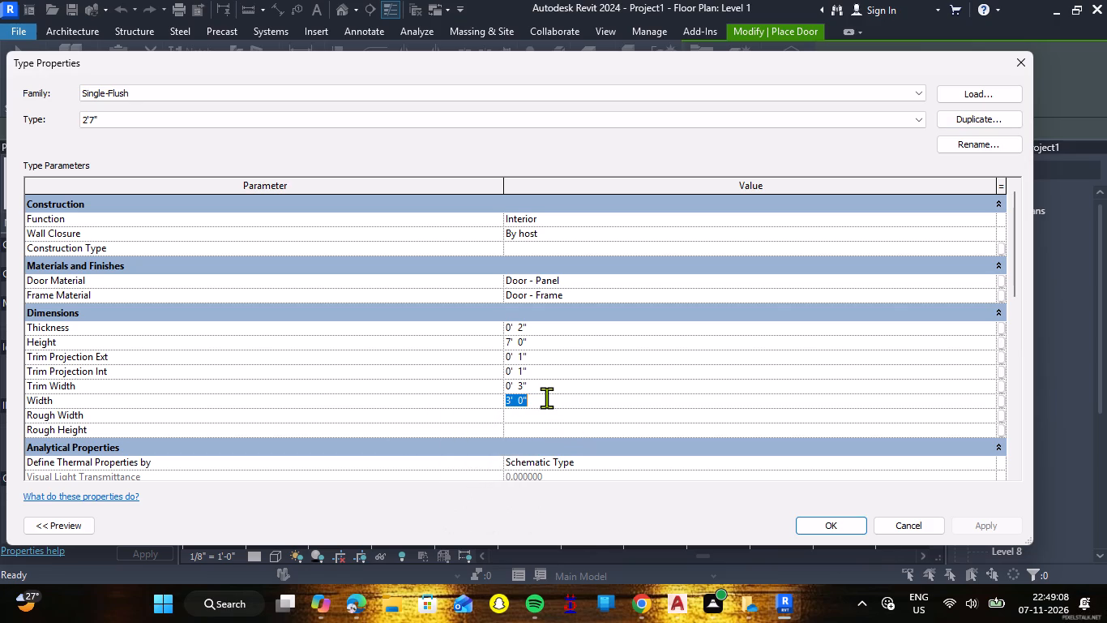
text(2'7")
key(Return)
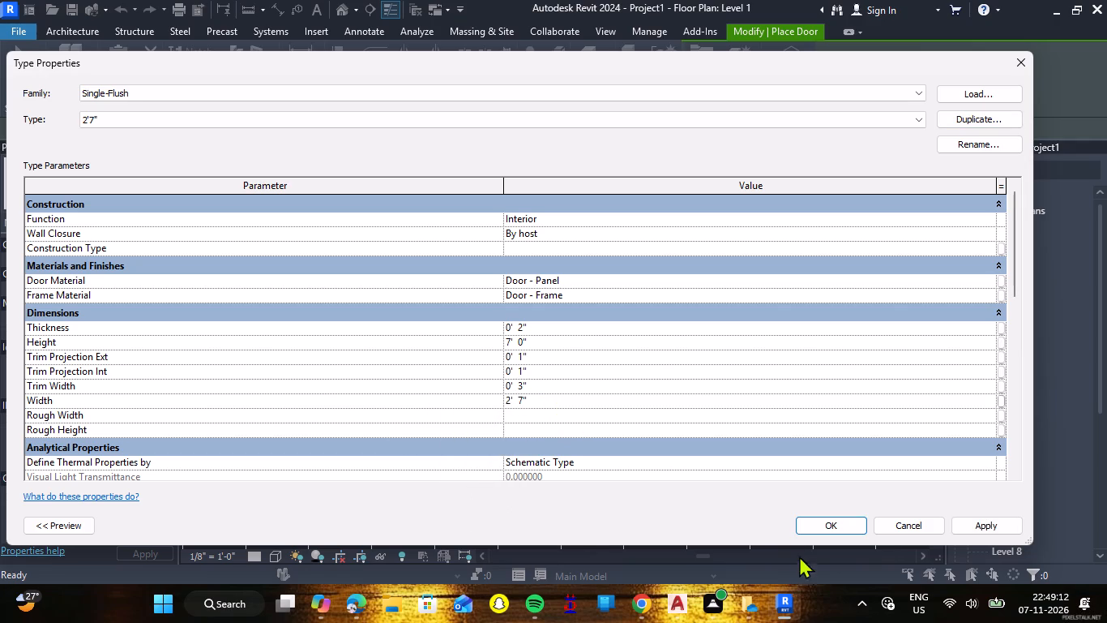
click(823, 525)
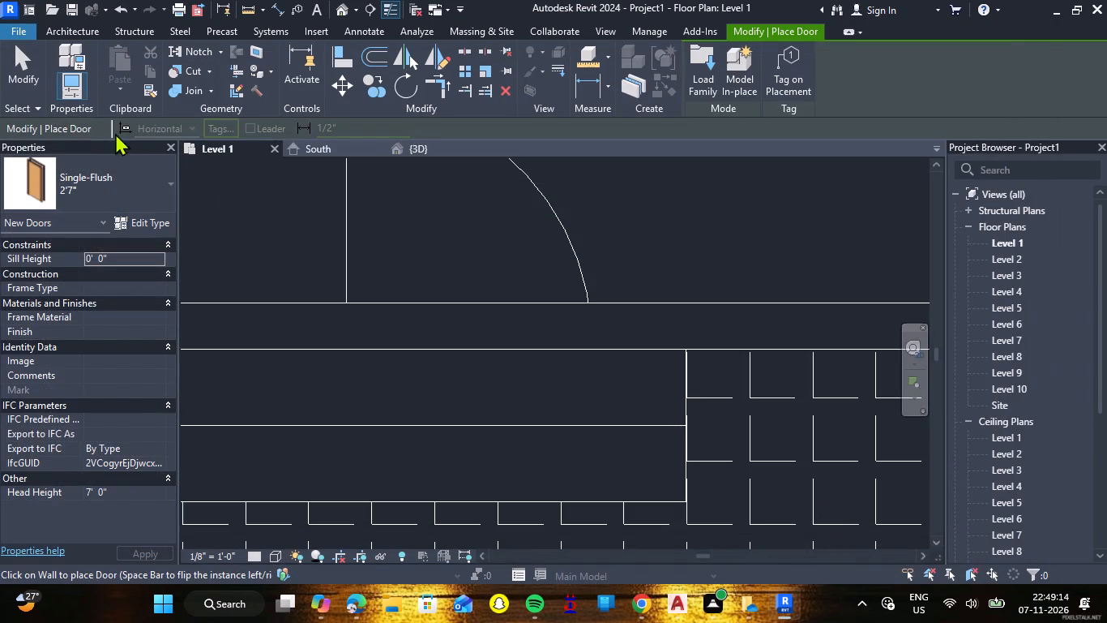
Place the 2'7" door in the wall between living room and parking, and flip its hinge side to match the plan's swing.
click(462, 299)
scroll(491, 328, down, 2)
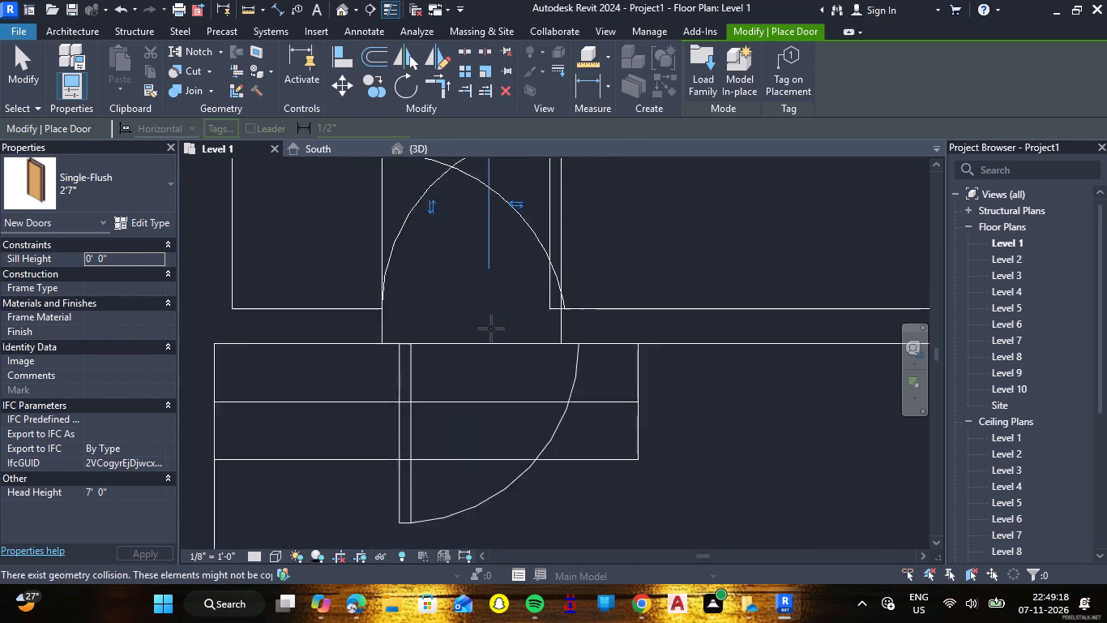
scroll(491, 329, down, 2)
key(Escape)
key(Escape)
click(539, 233)
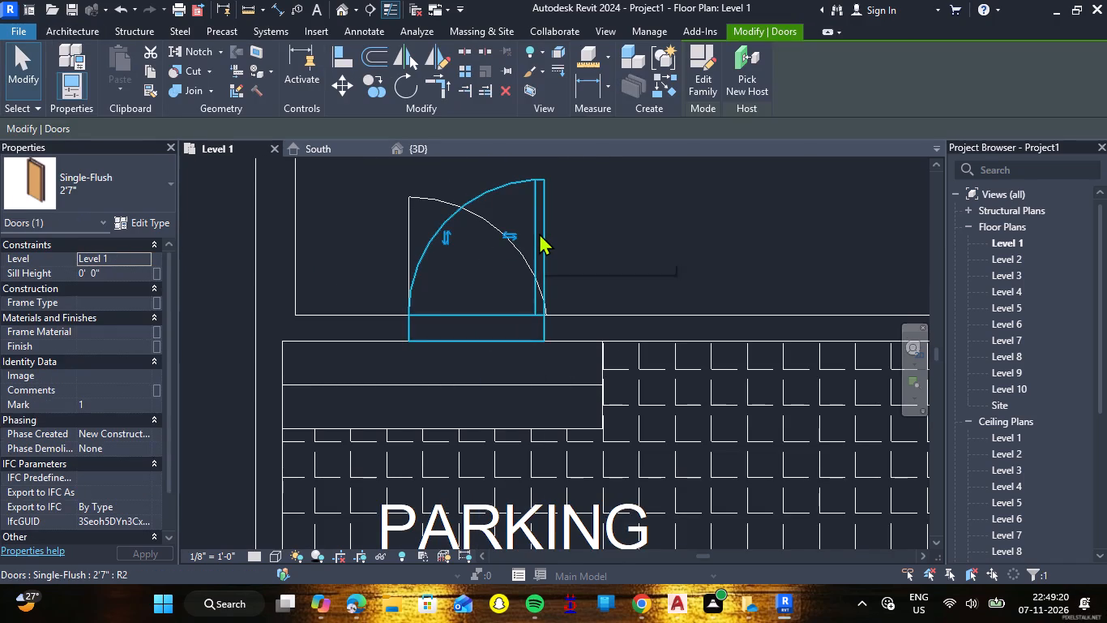
key(space)
key(Escape)
Measure the width of the door just above the dress area on the CAD plan, from hinge point to arc end.
scroll(539, 233, down, 4)
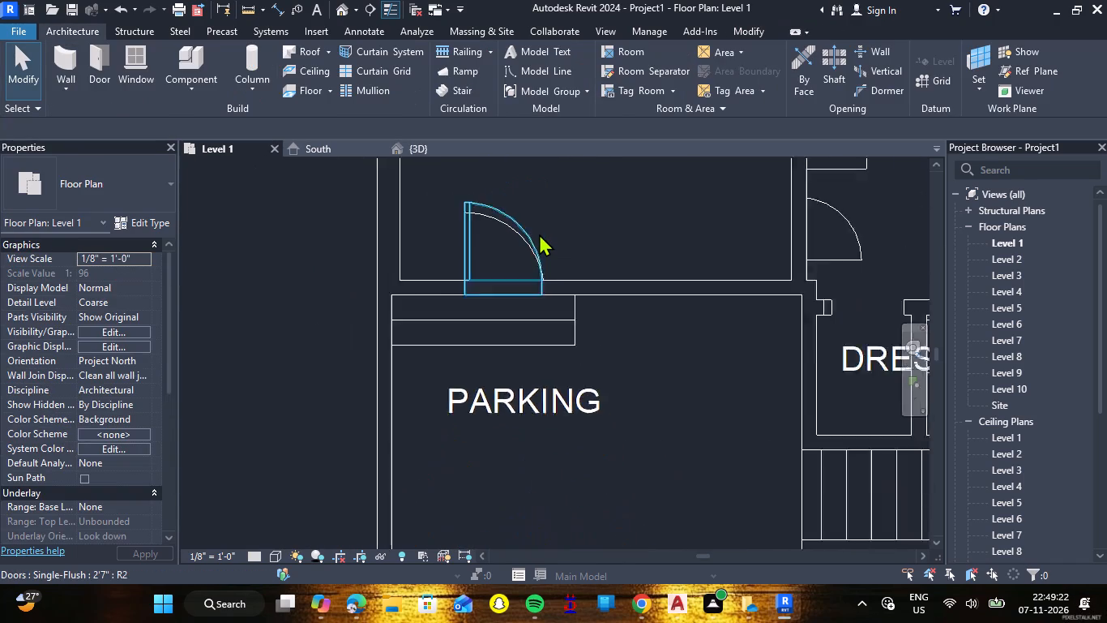
scroll(539, 234, down, 4)
scroll(695, 184, up, 6)
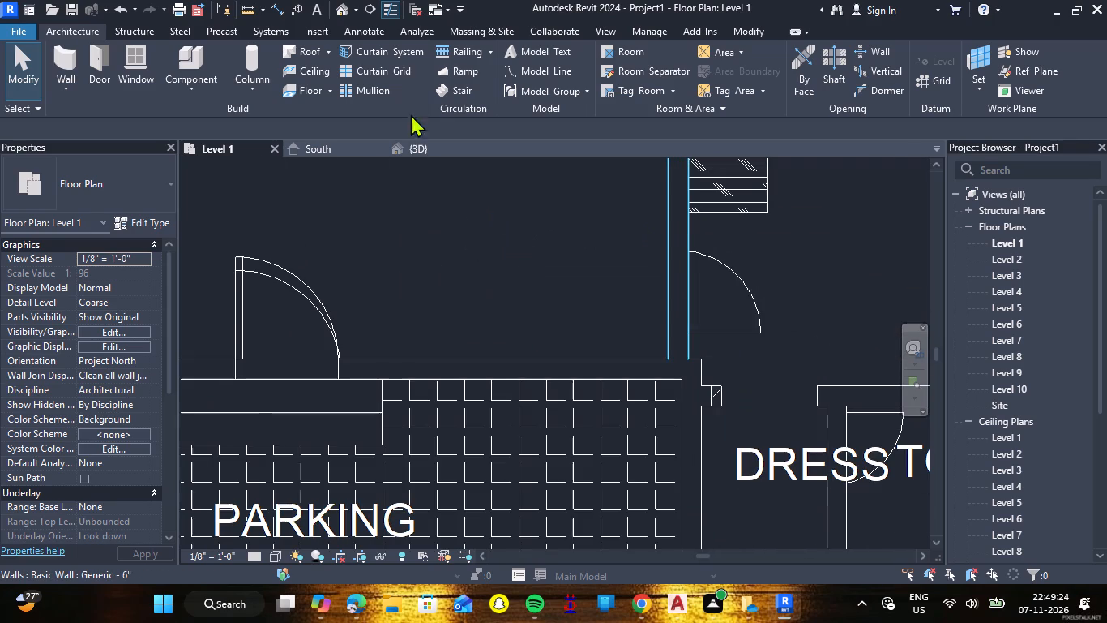
click(250, 5)
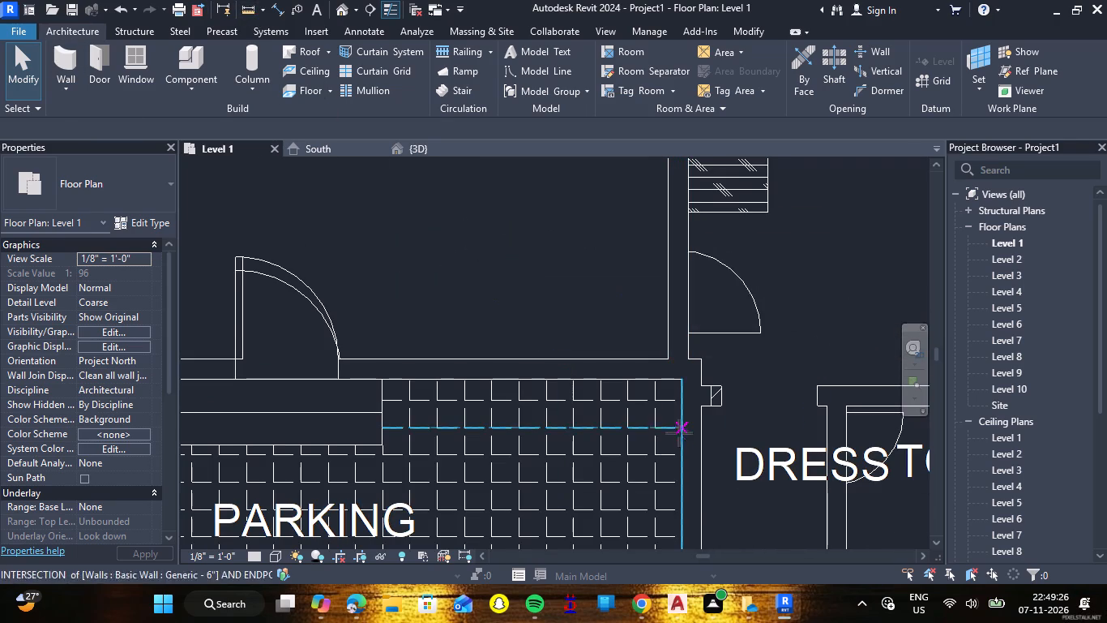
scroll(682, 305, up, 2)
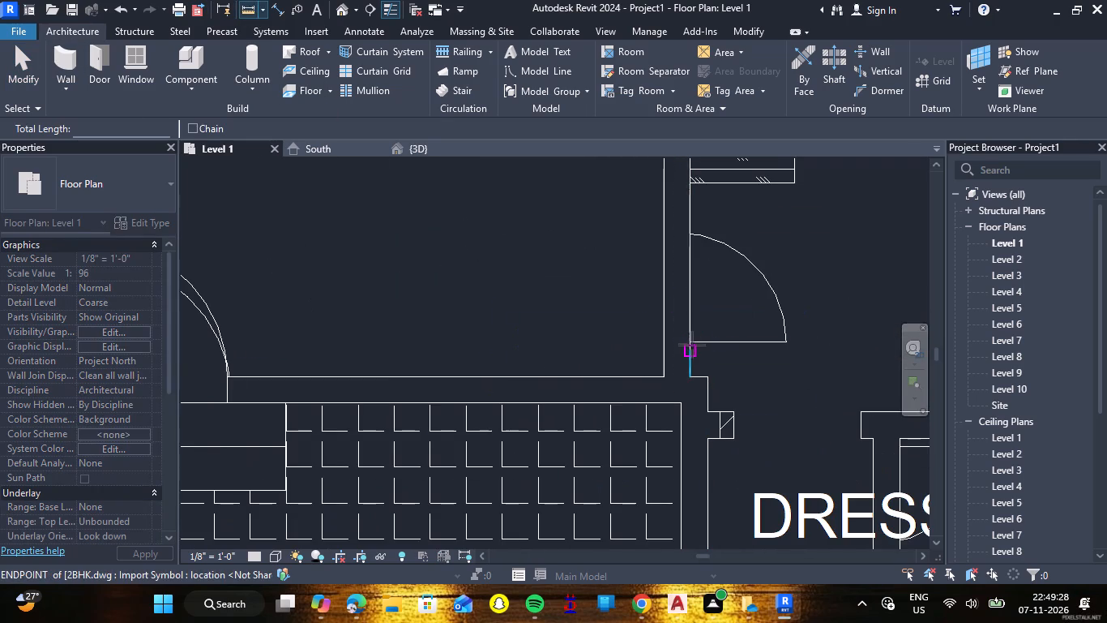
click(692, 341)
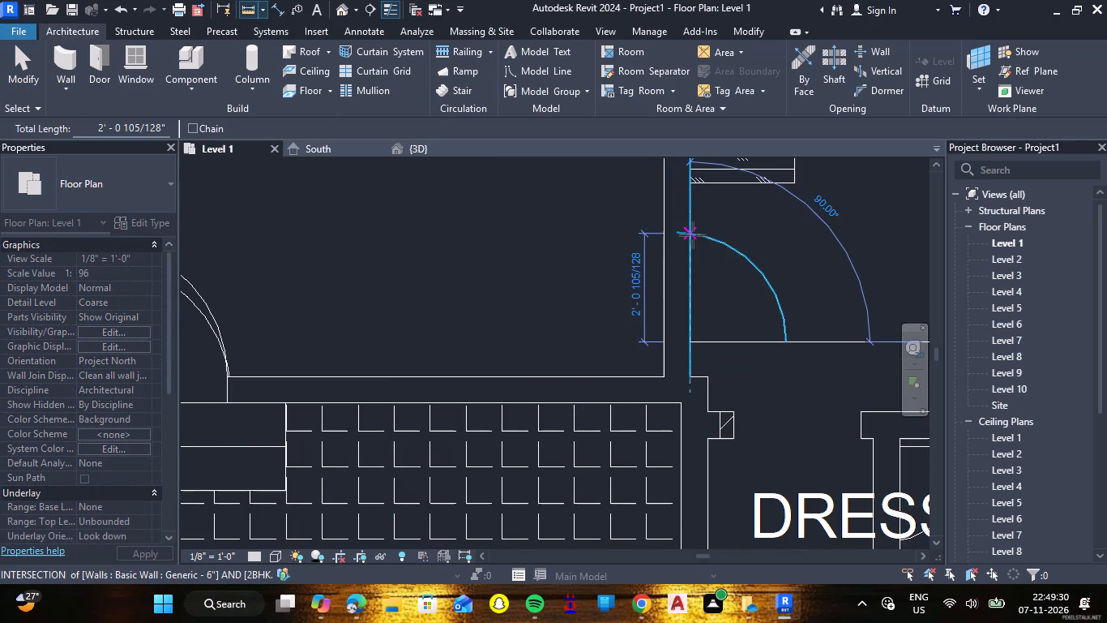
key(Escape)
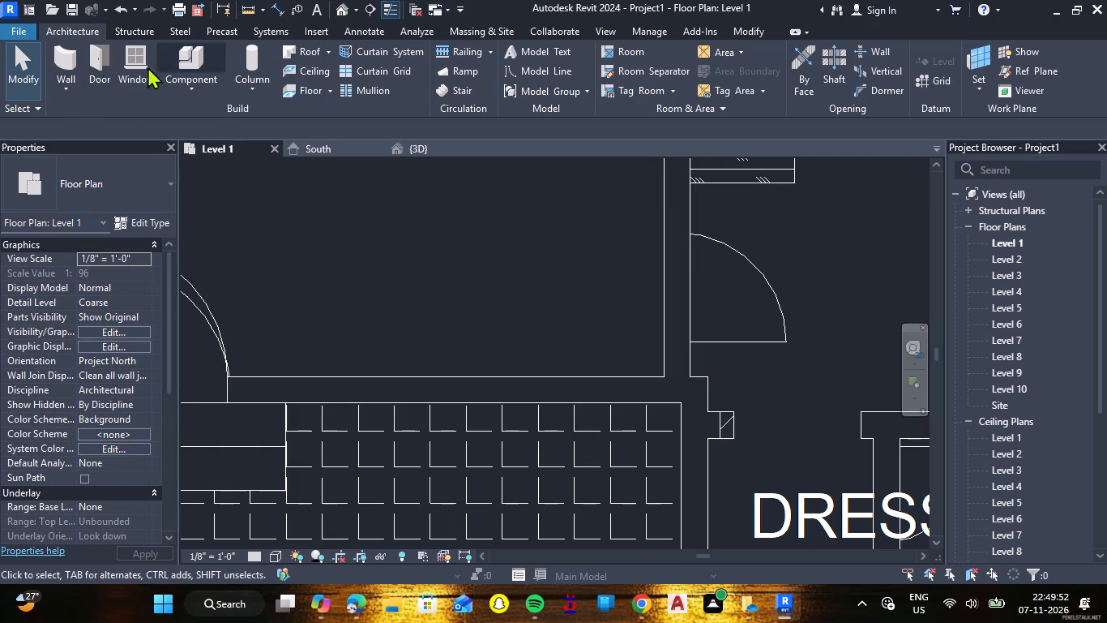
Duplicate the 2'7" Single-Flush door type as 2'0" and set its width to 2'0".
click(106, 65)
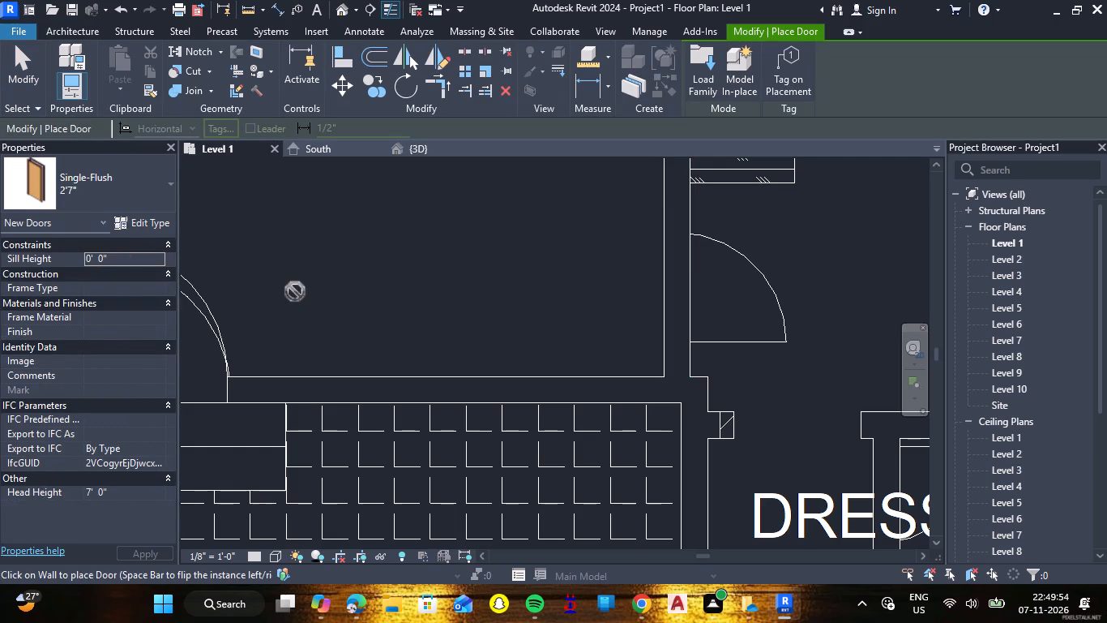
click(146, 221)
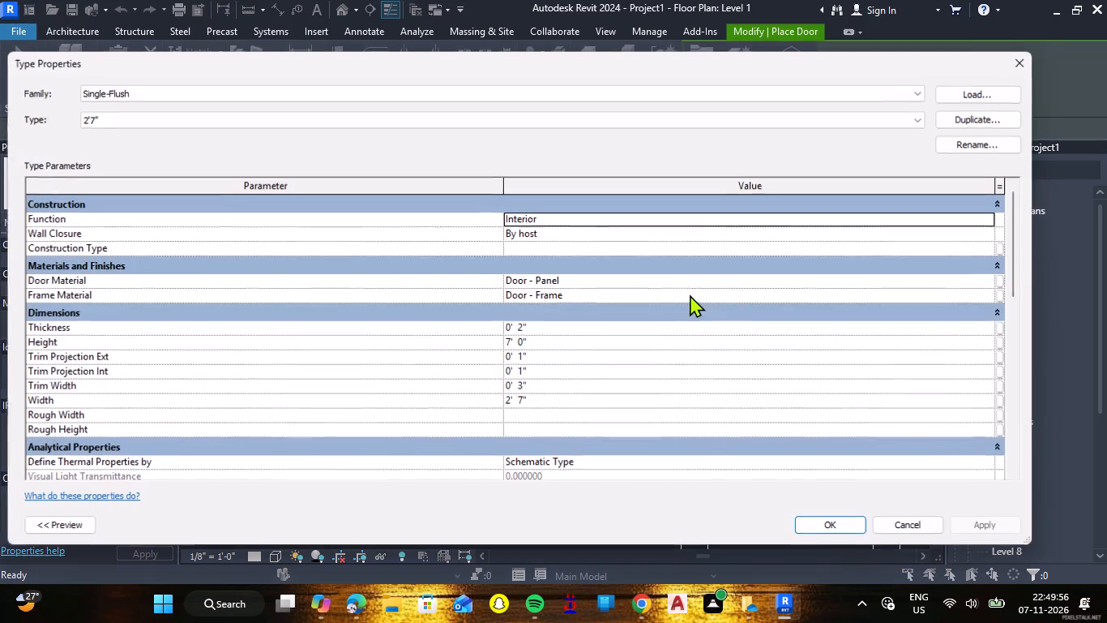
click(976, 122)
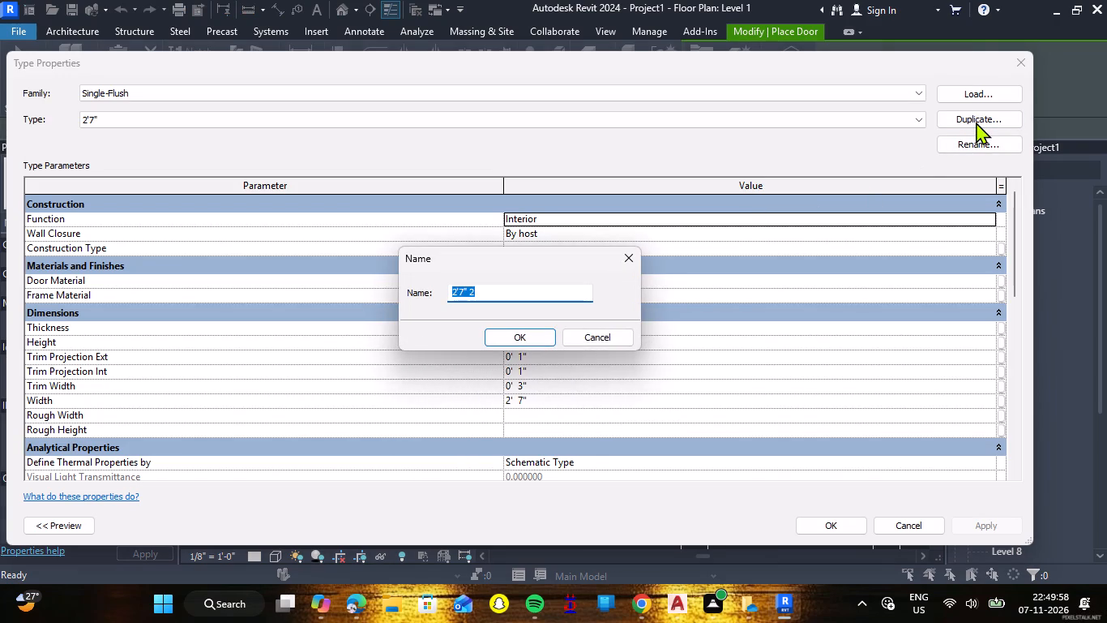
text(2')
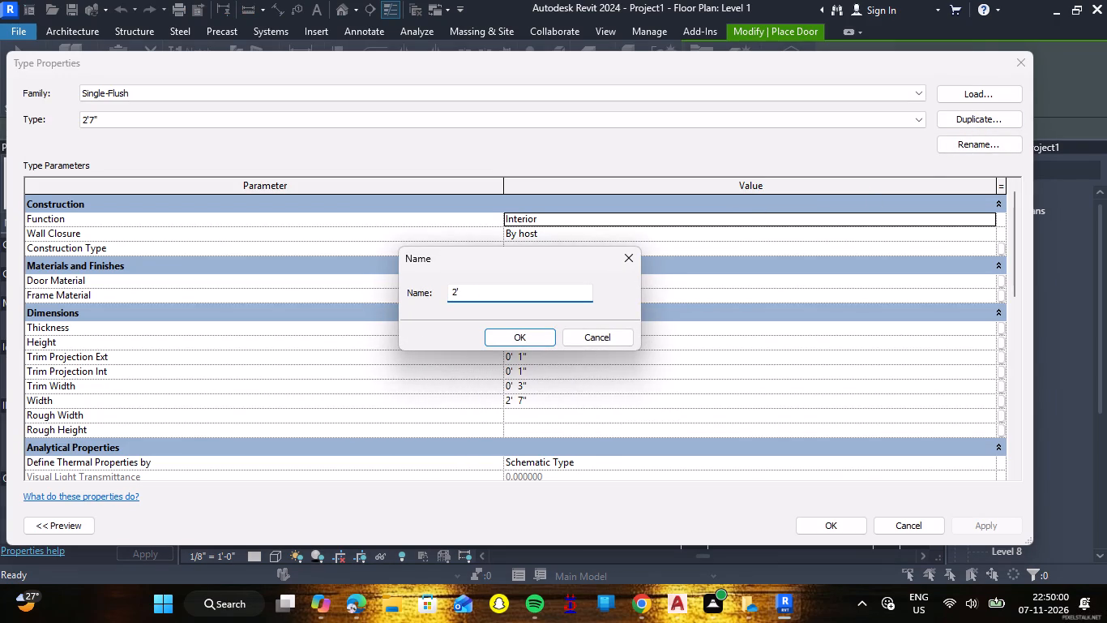
key(0)
key(shift+quotedbl)
key(Return)
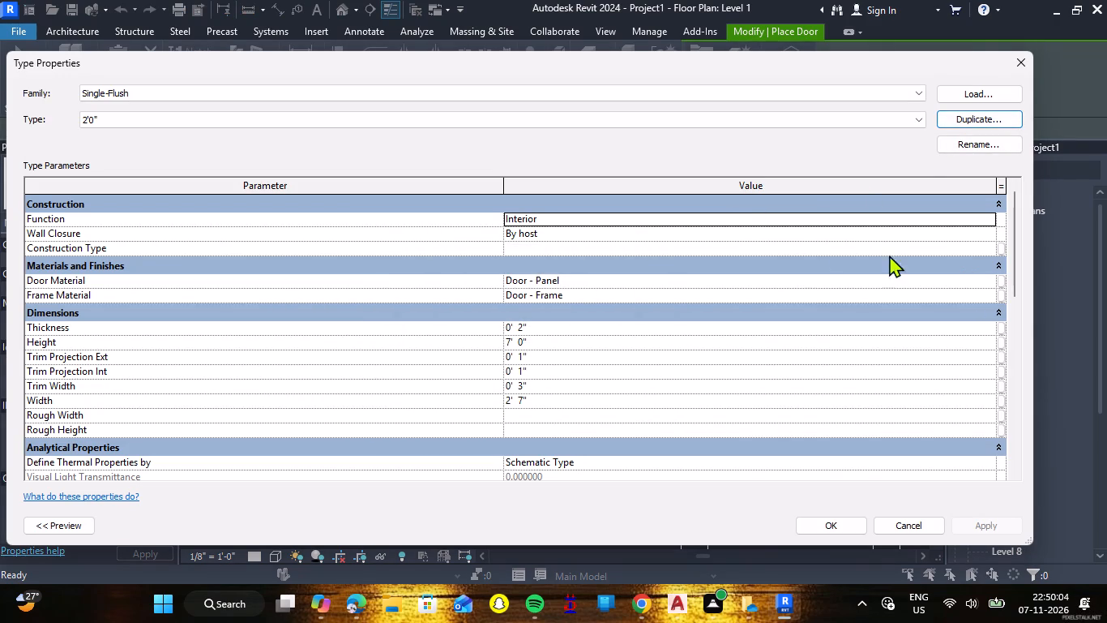
click(536, 403)
click(536, 403)
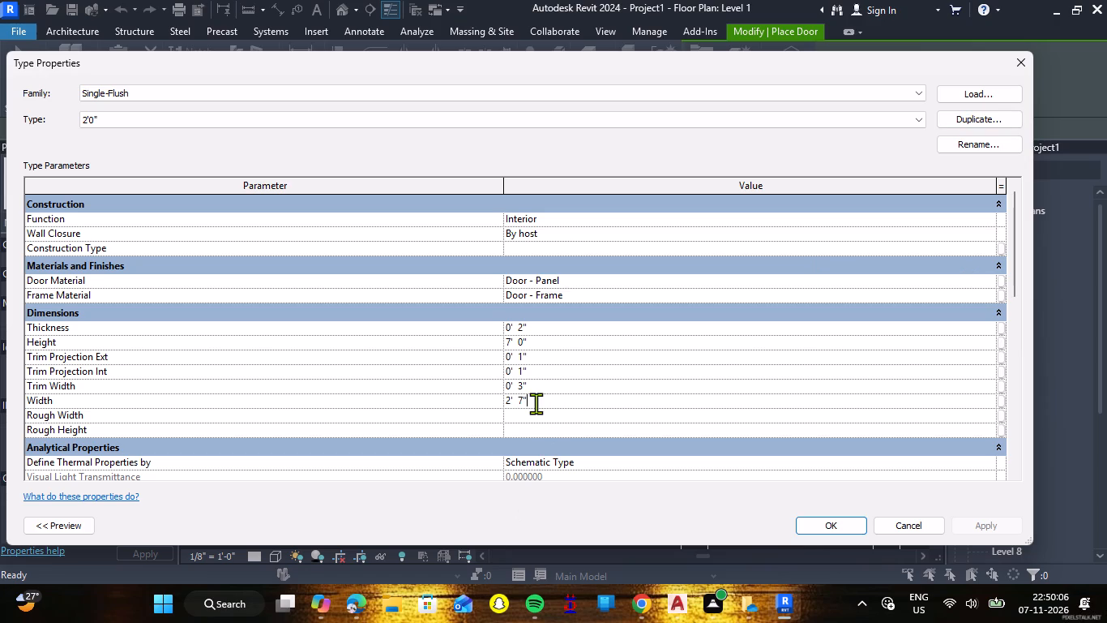
key(BackSpace)
key(BackSpace)
key(BackSpace)
key(Return)
click(827, 524)
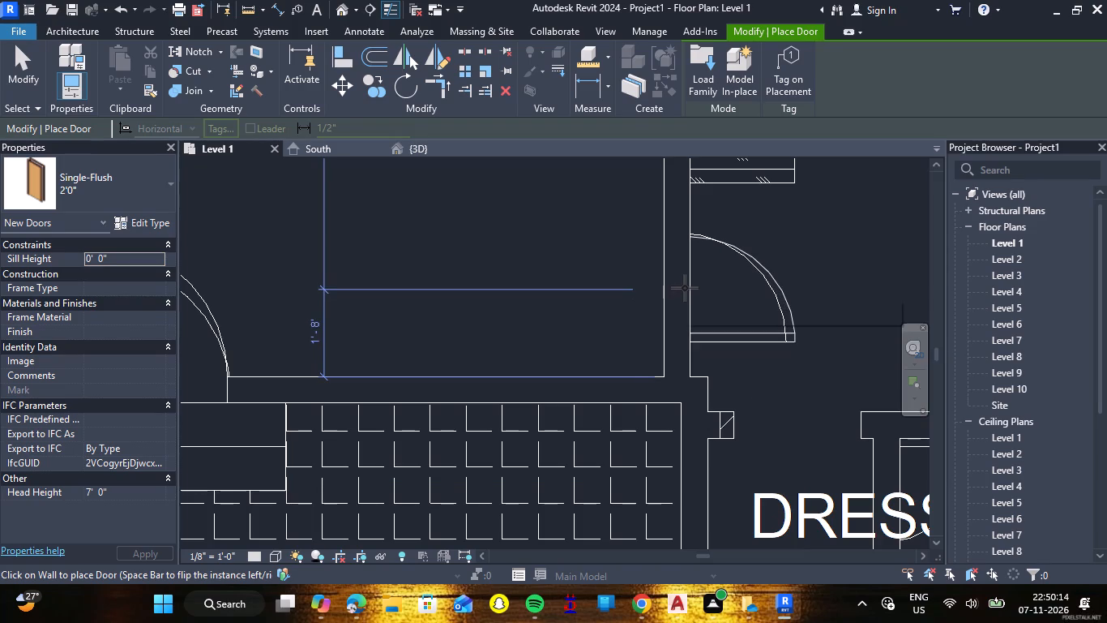
Place the 2'0" door in the vertical 6" wall just above the dress area, over the CAD door swing.
double_click(685, 288)
scroll(701, 316, down, 5)
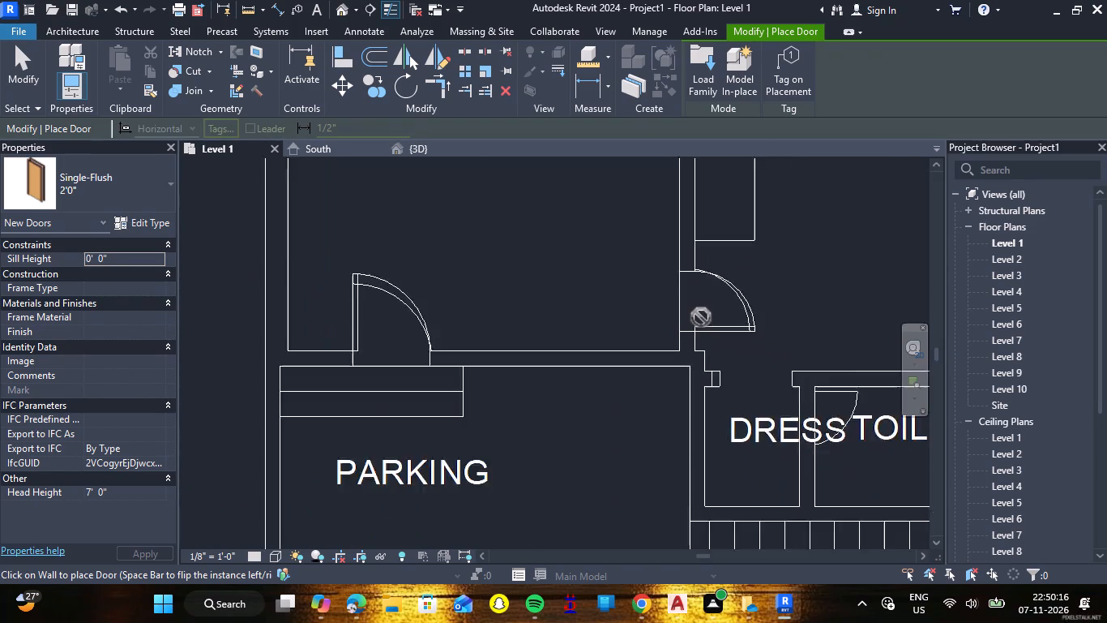
scroll(701, 317, down, 1)
scroll(814, 396, up, 7)
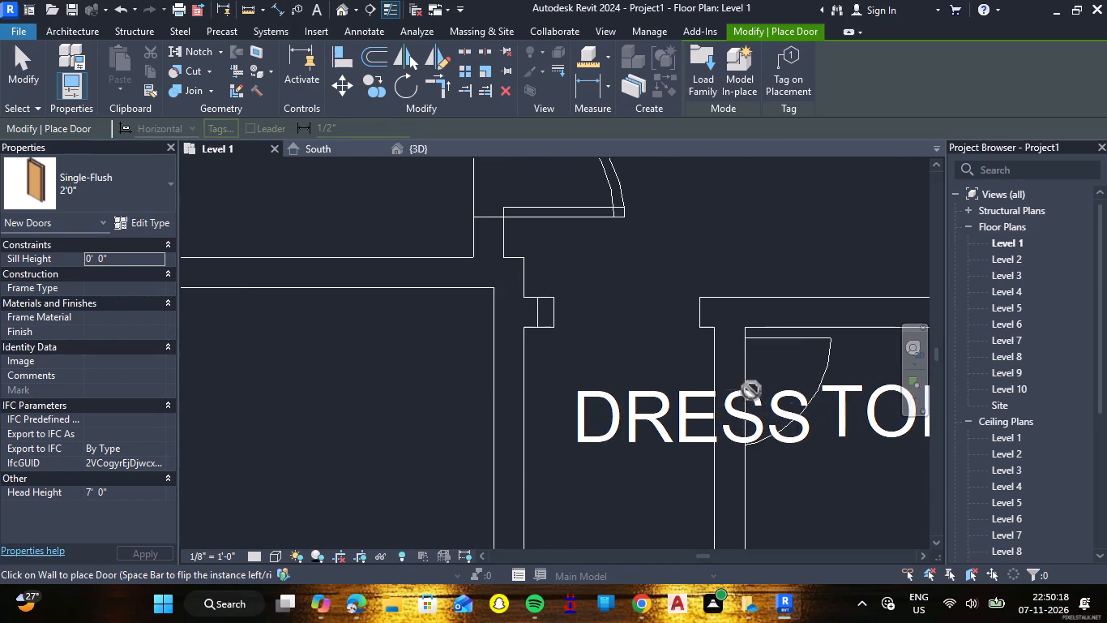
key(Escape)
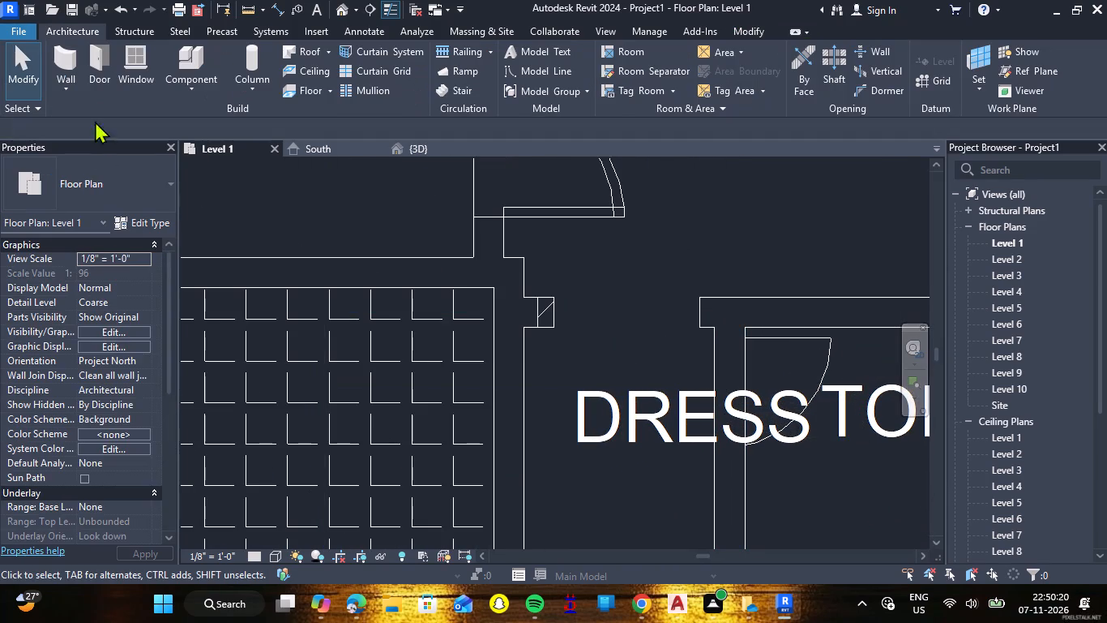
Measure the width of the door between the dress area and the toilet, from hinge point to arc end.
click(248, 6)
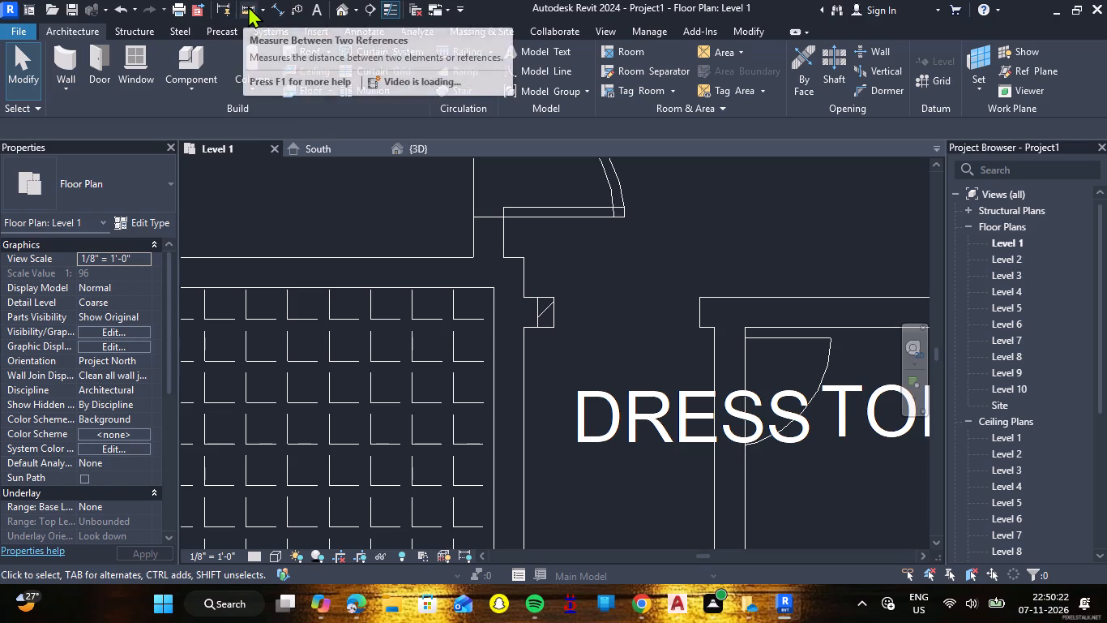
click(748, 343)
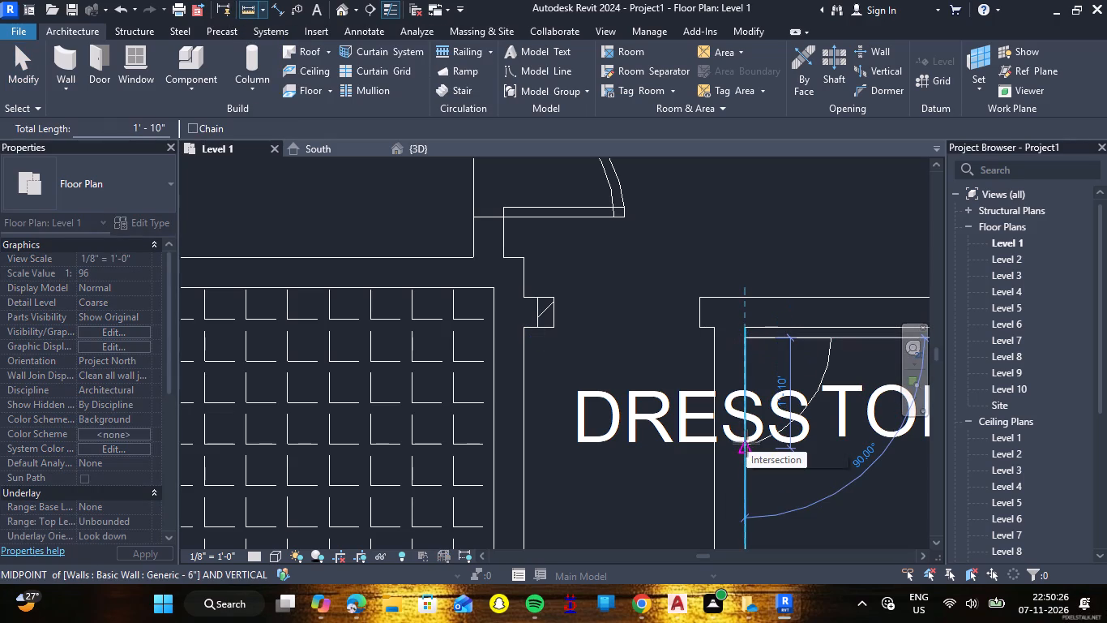
scroll(746, 443, up, 6)
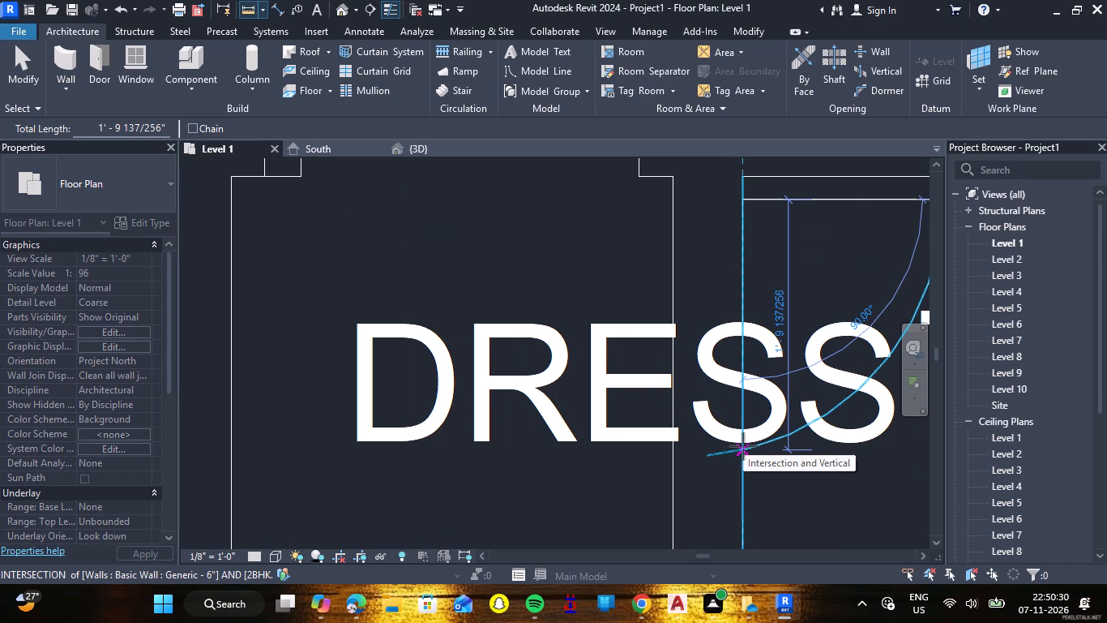
scroll(743, 446, up, 2)
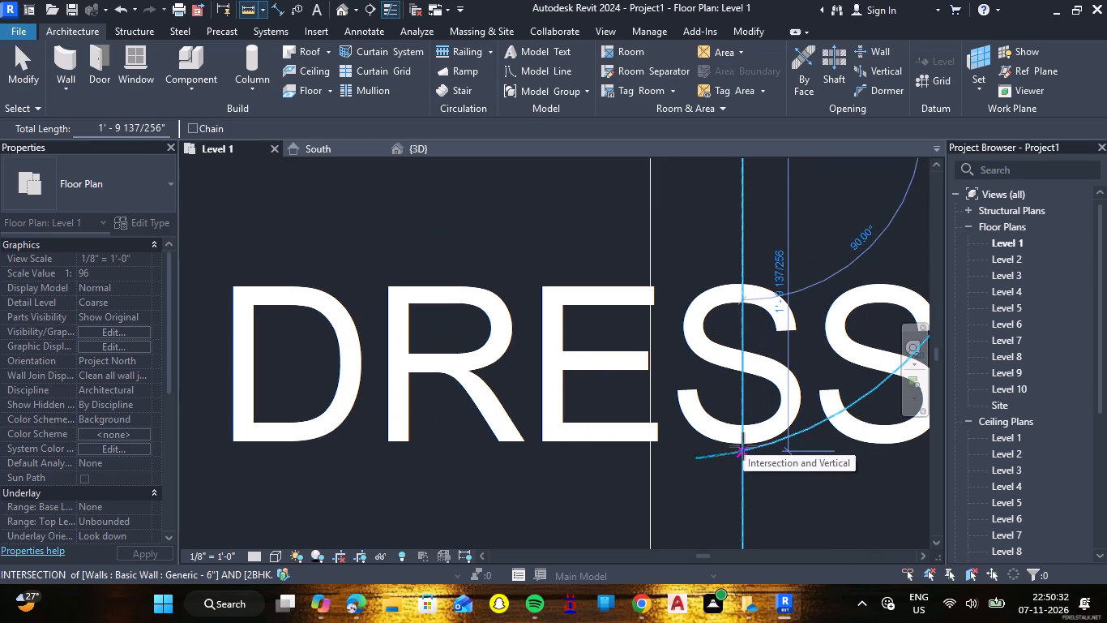
key(Escape)
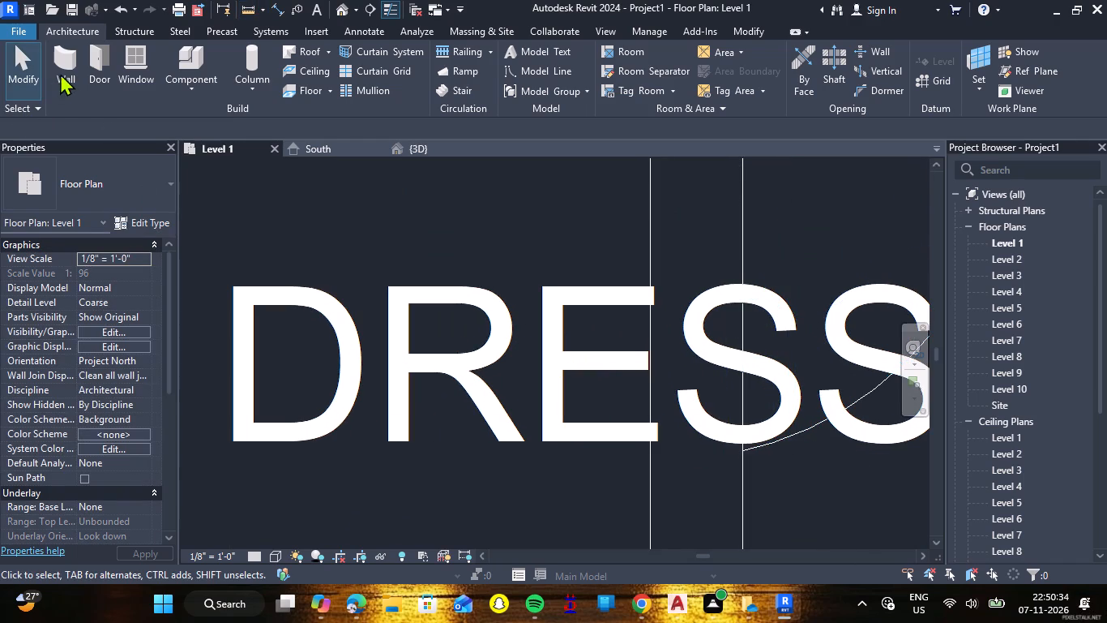
Duplicate the 2'0" Single-Flush door type as 1' 9" and set its width to 1'9".
click(105, 61)
click(159, 223)
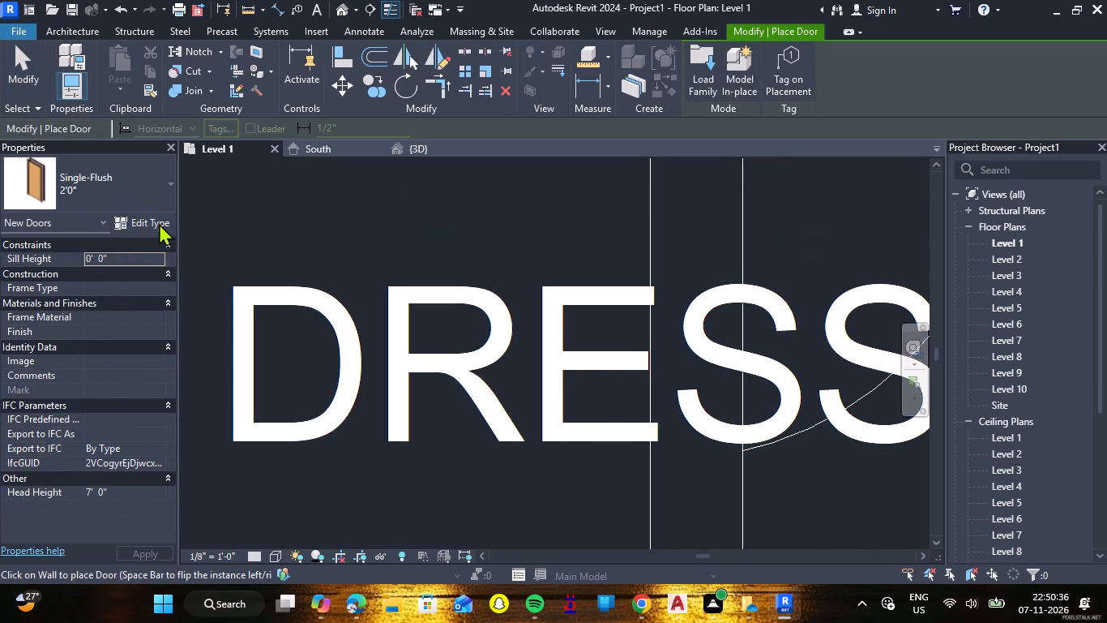
click(989, 116)
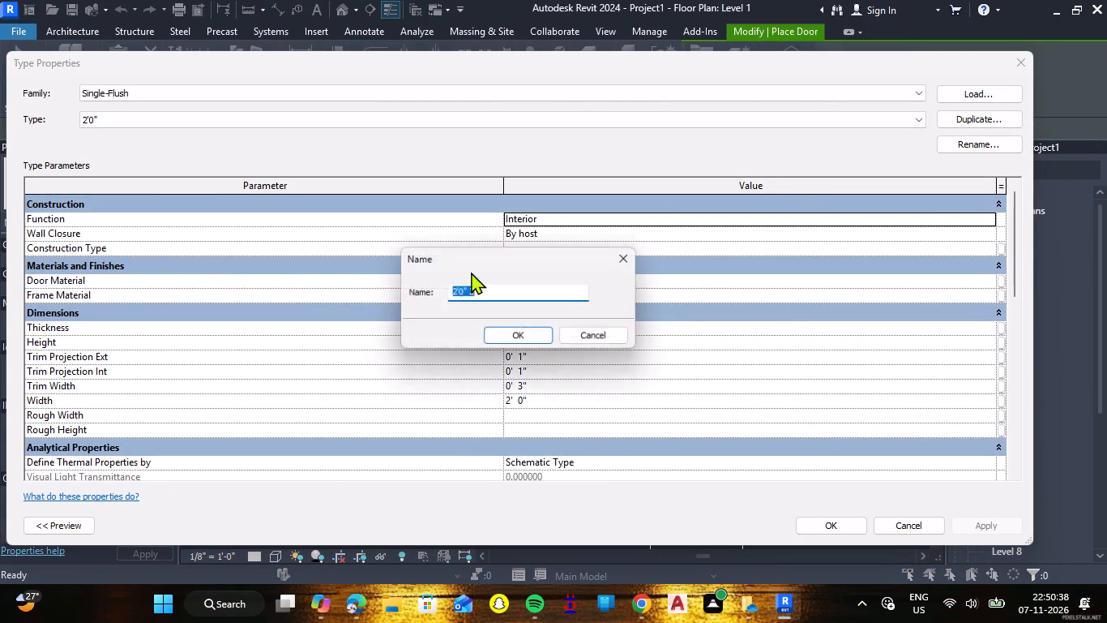
key(BackSpace)
text(1')
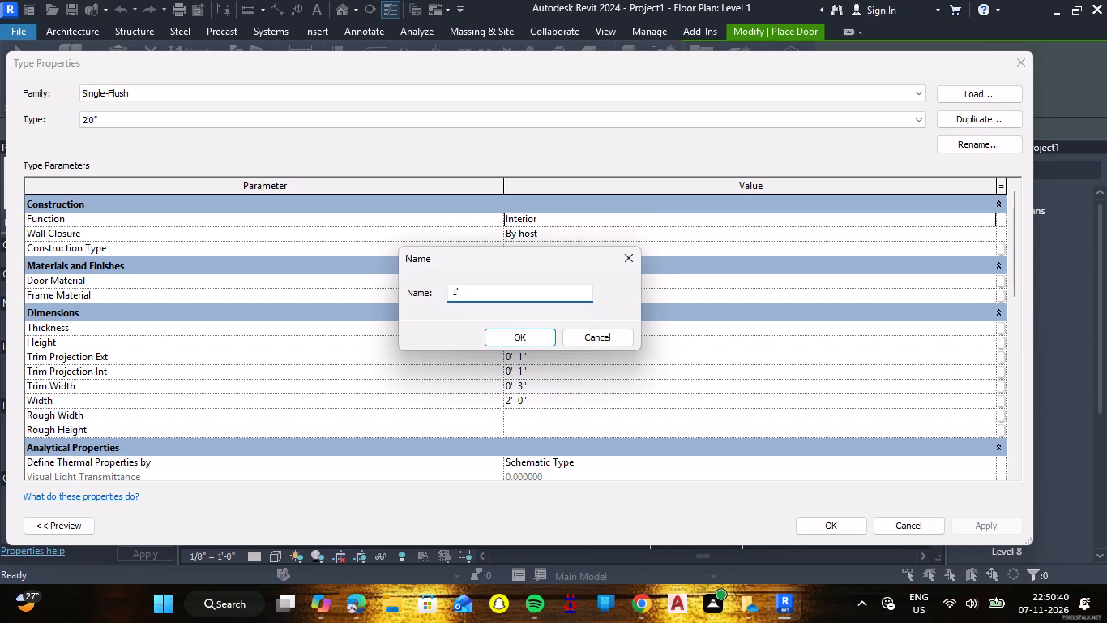
key(space)
text(9)
key(shift+quotedbl)
key(Return)
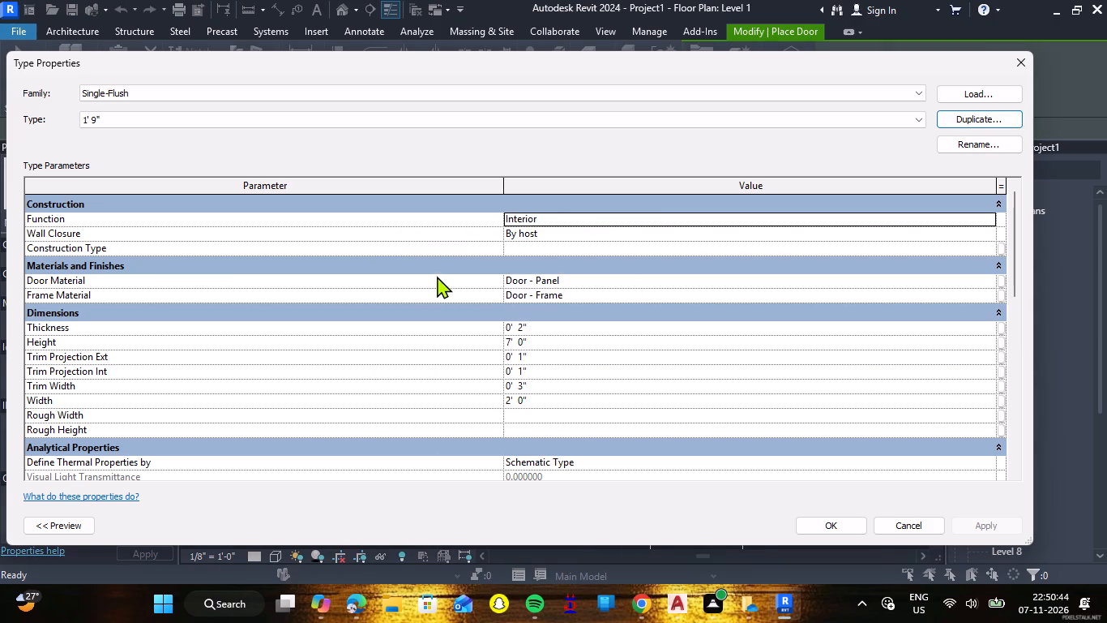
click(542, 398)
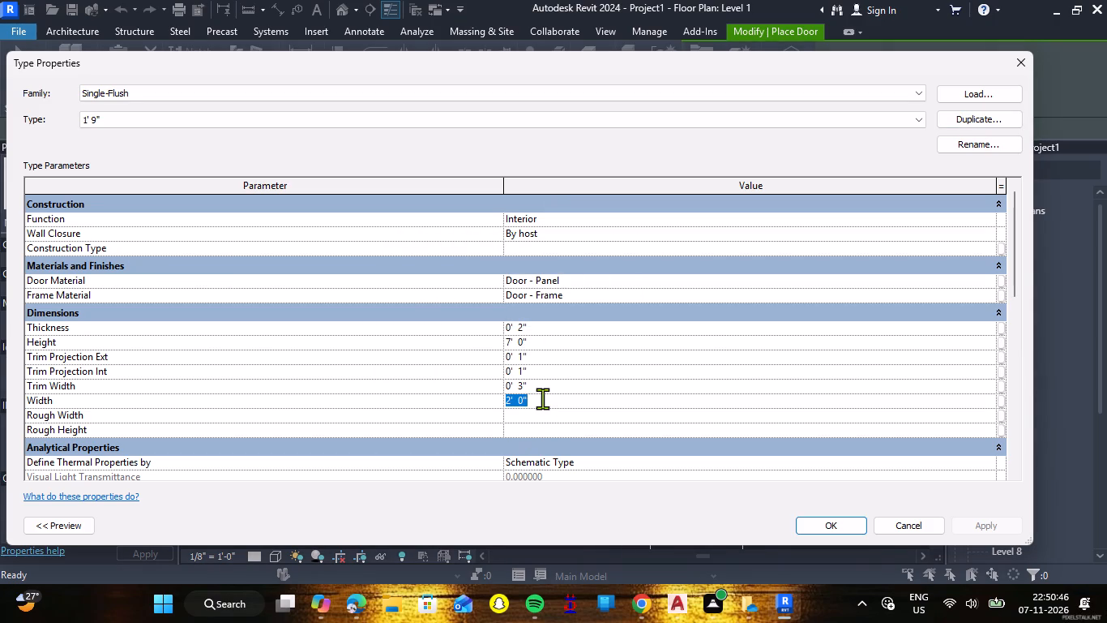
text(1'9")
key(Return)
click(841, 523)
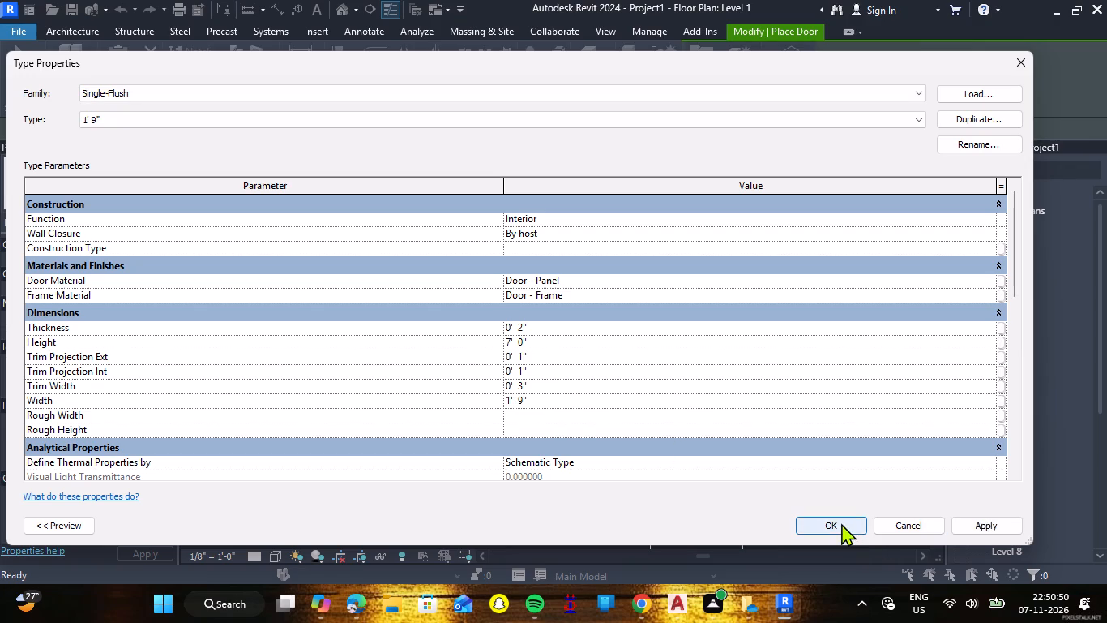
Place the 1' 9" door in the wall between the dress area and the toilet, flipped to match the CAD door swing.
scroll(787, 404, down, 5)
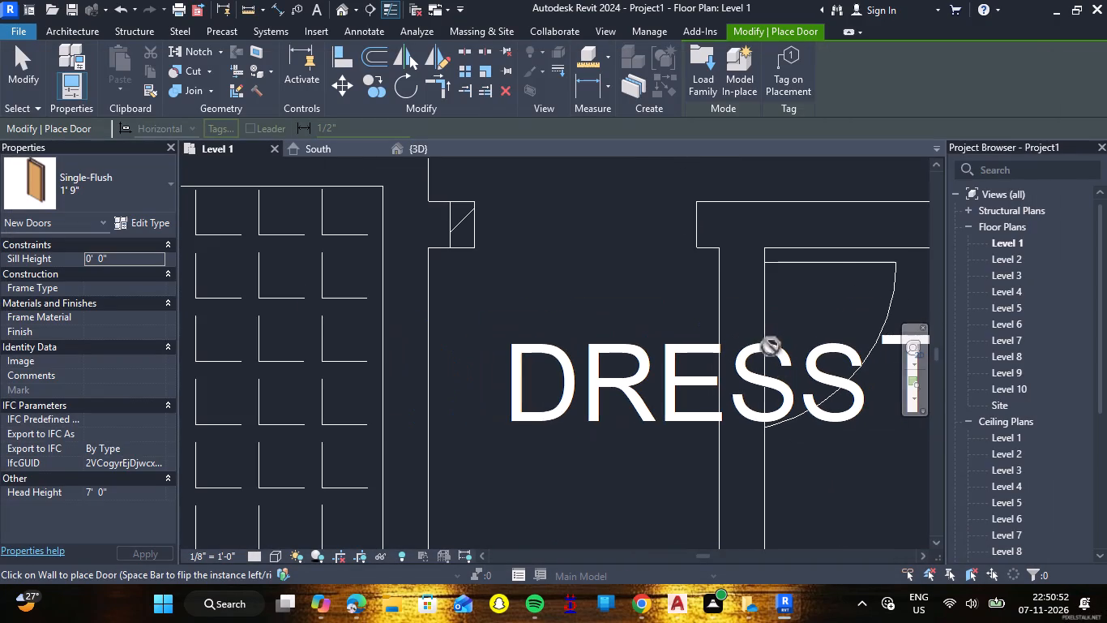
click(763, 346)
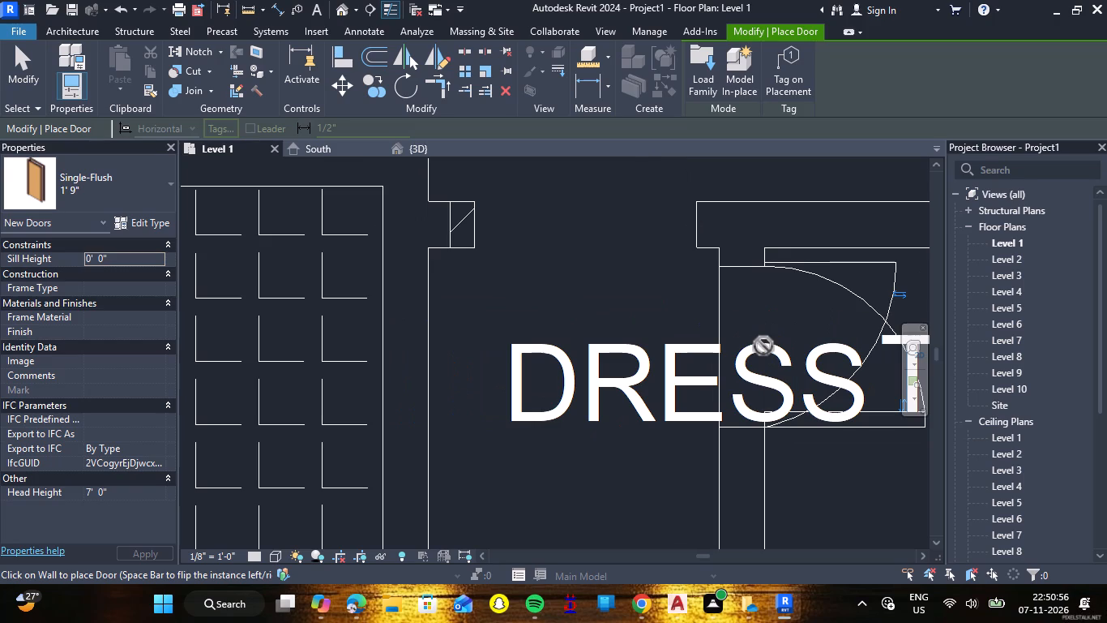
key(Escape)
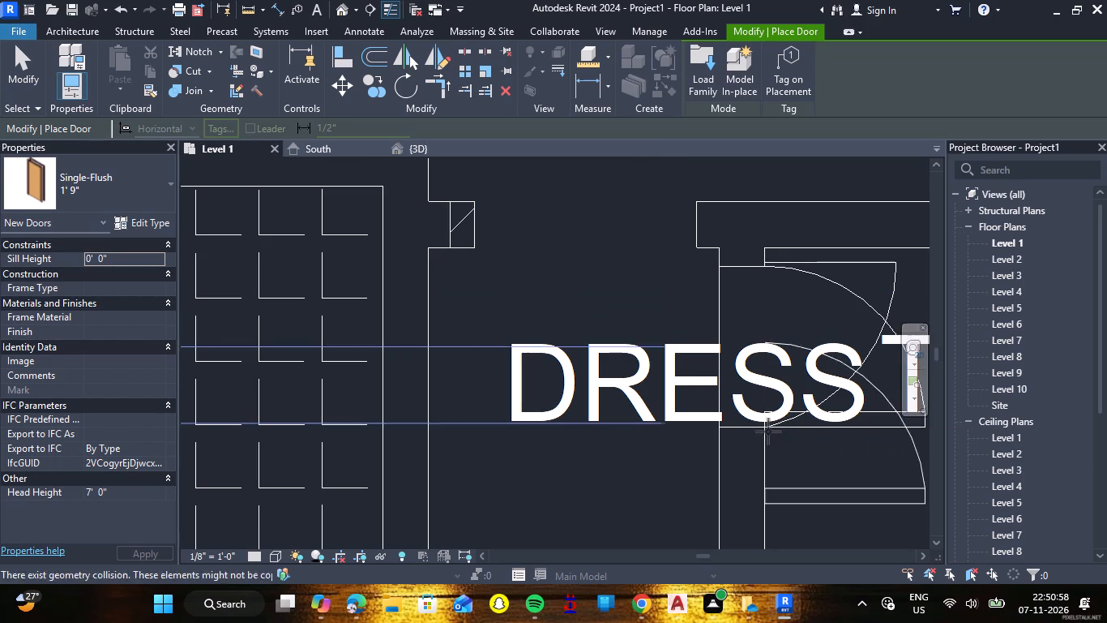
key(space)
key(Escape)
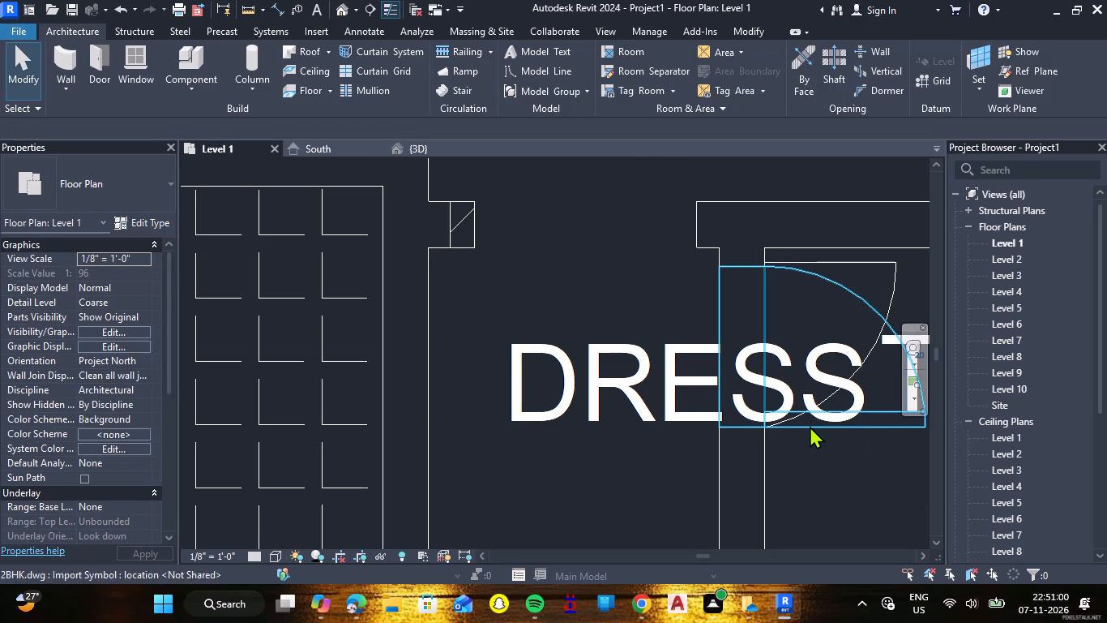
click(810, 426)
key(space)
Place a 1' 9" Single-Flush door in the wall between the living room and the upper toilet, flipped to match the CAD door swing.
scroll(800, 431, down, 6)
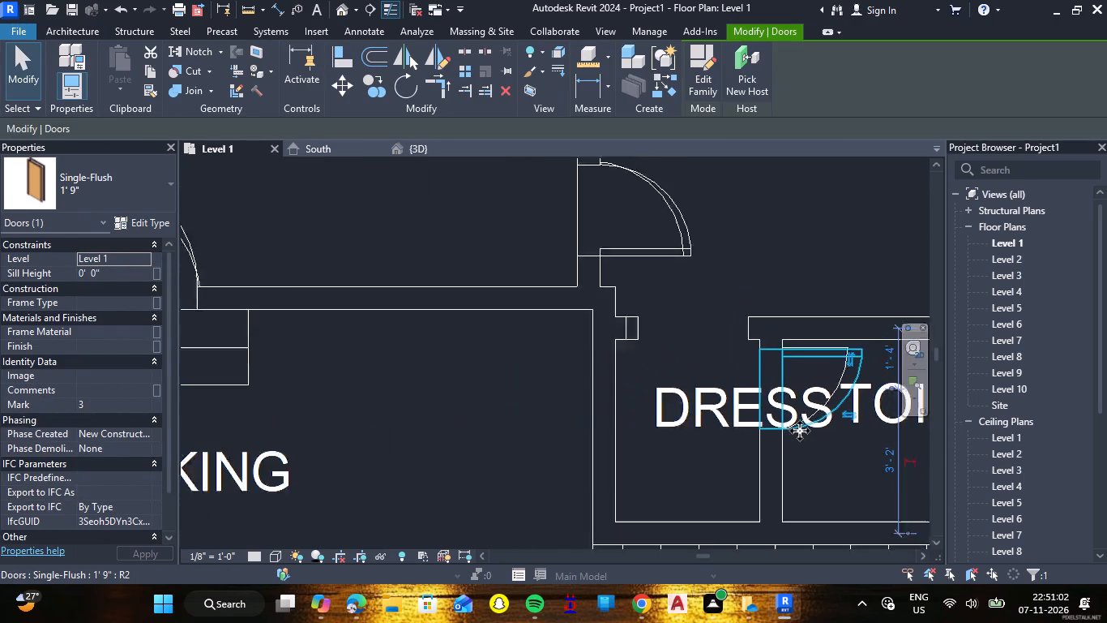
scroll(800, 431, down, 7)
scroll(814, 259, down, 3)
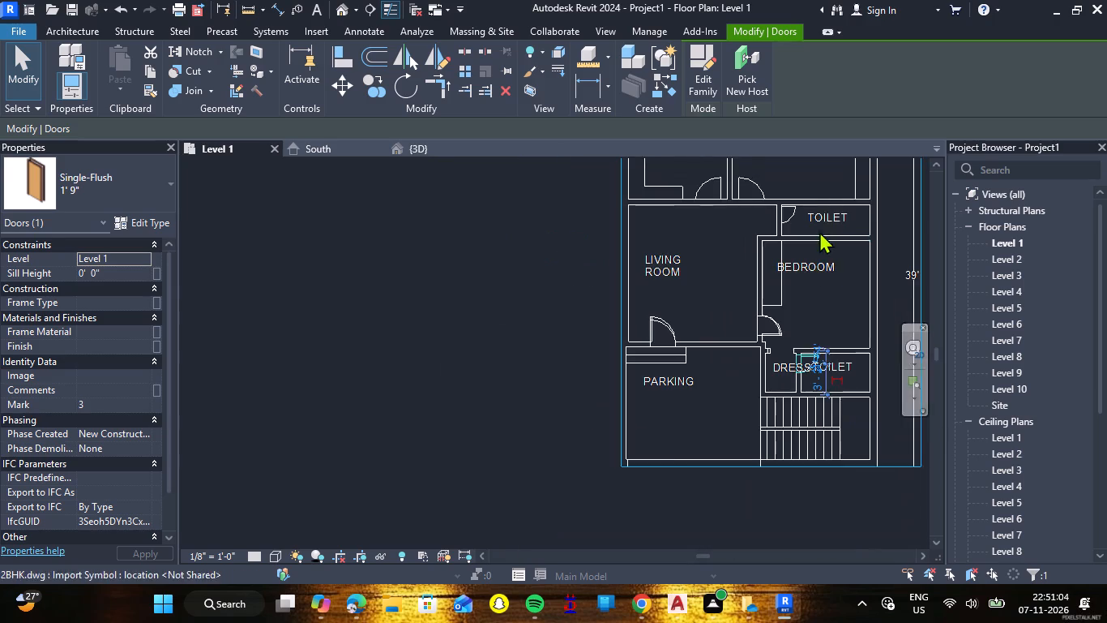
scroll(804, 182, up, 11)
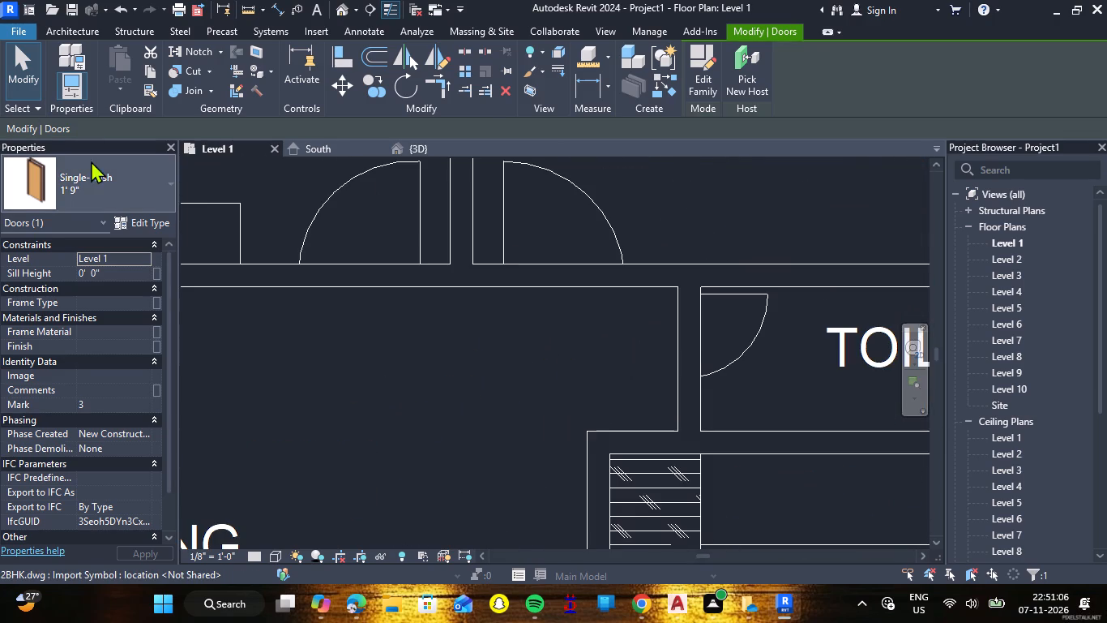
click(92, 183)
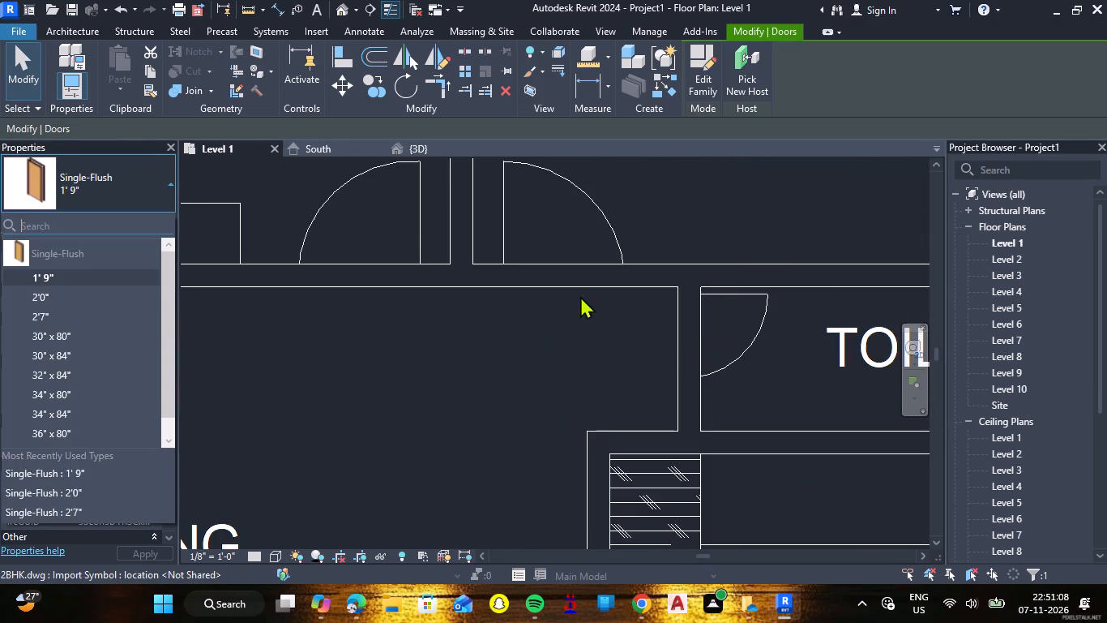
click(115, 187)
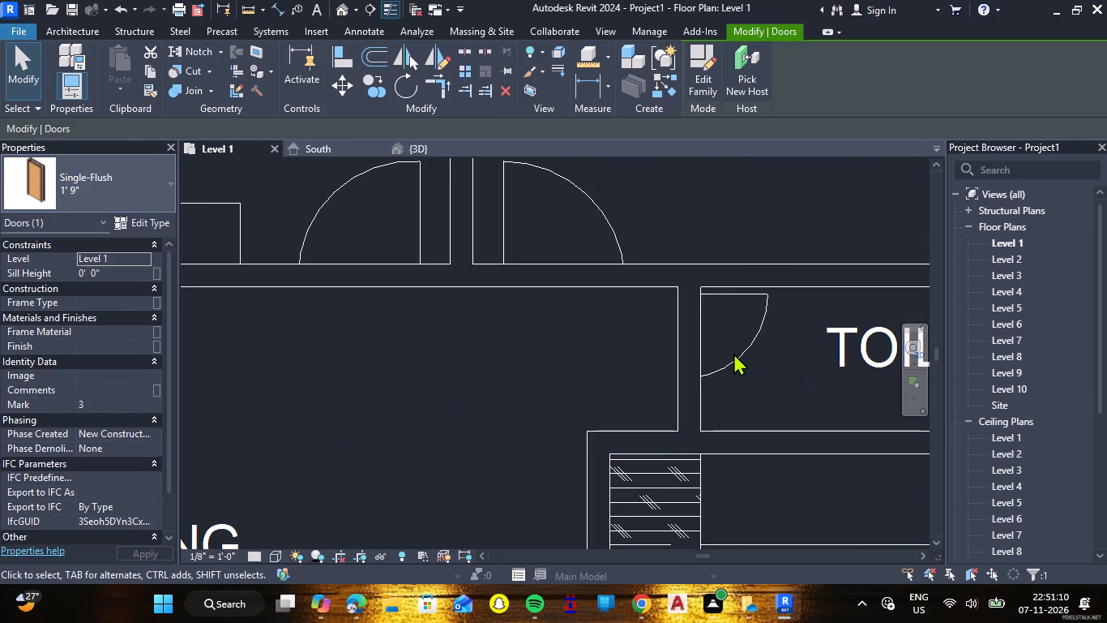
key(Escape)
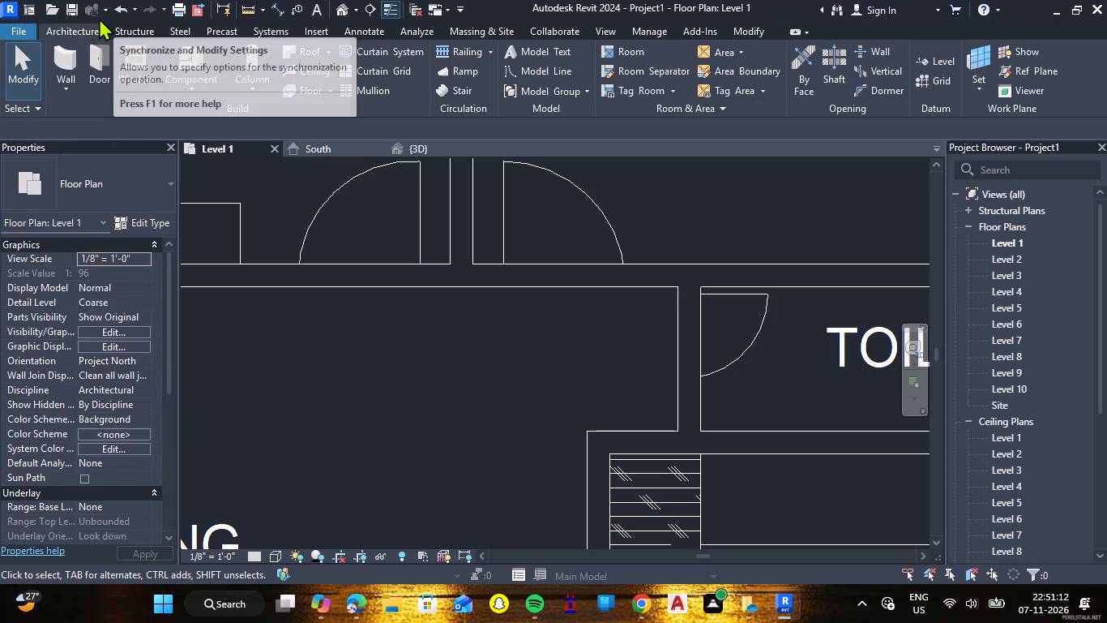
click(86, 69)
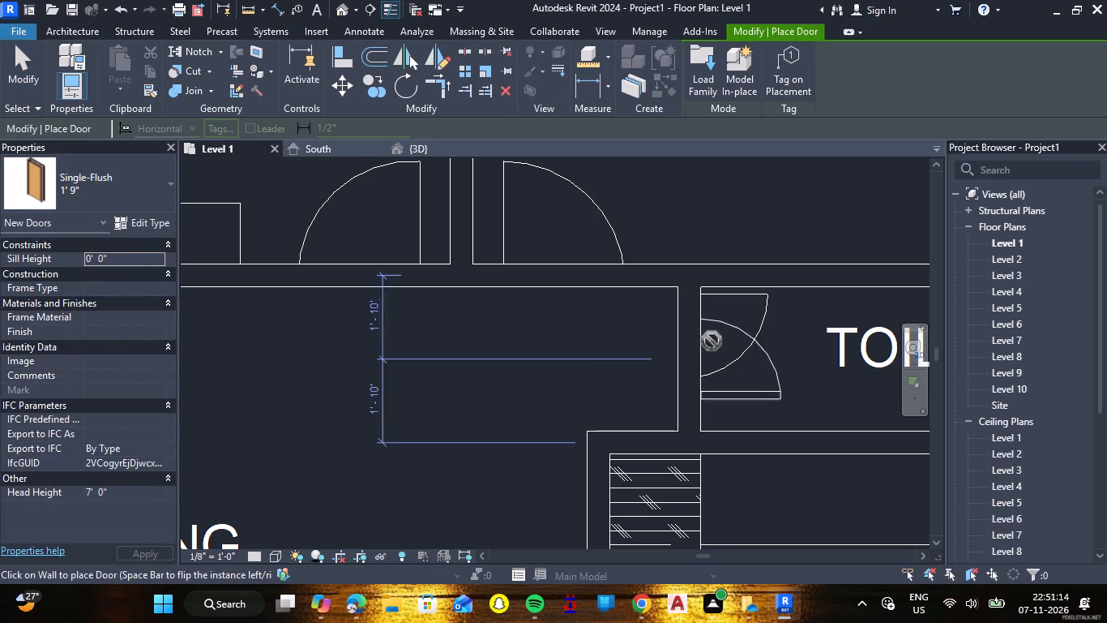
click(699, 329)
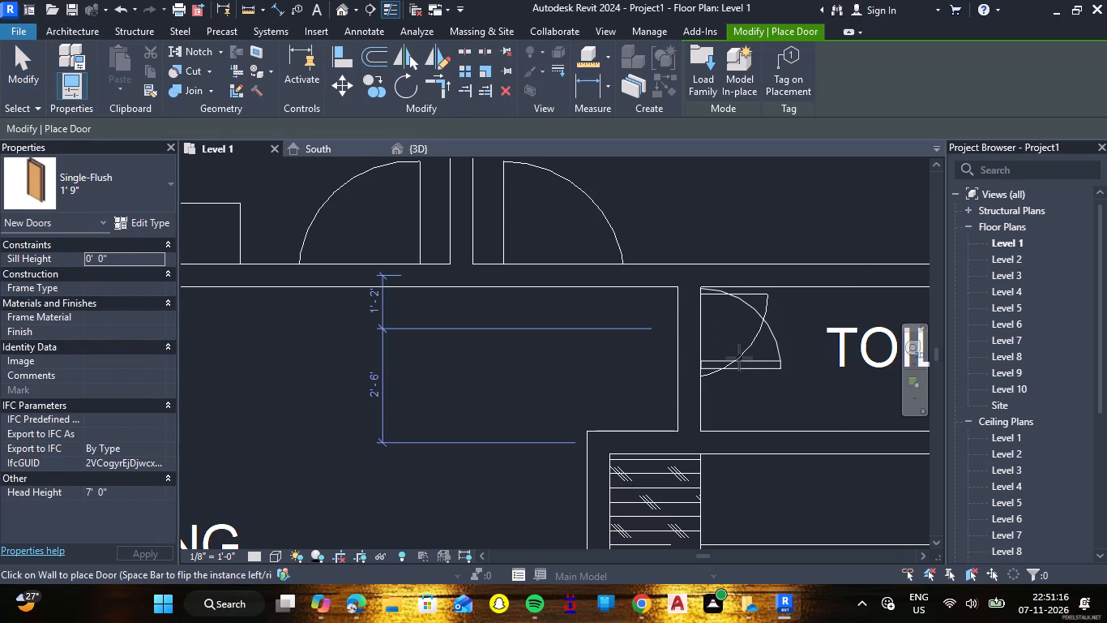
key(Escape)
key(space)
key(Escape)
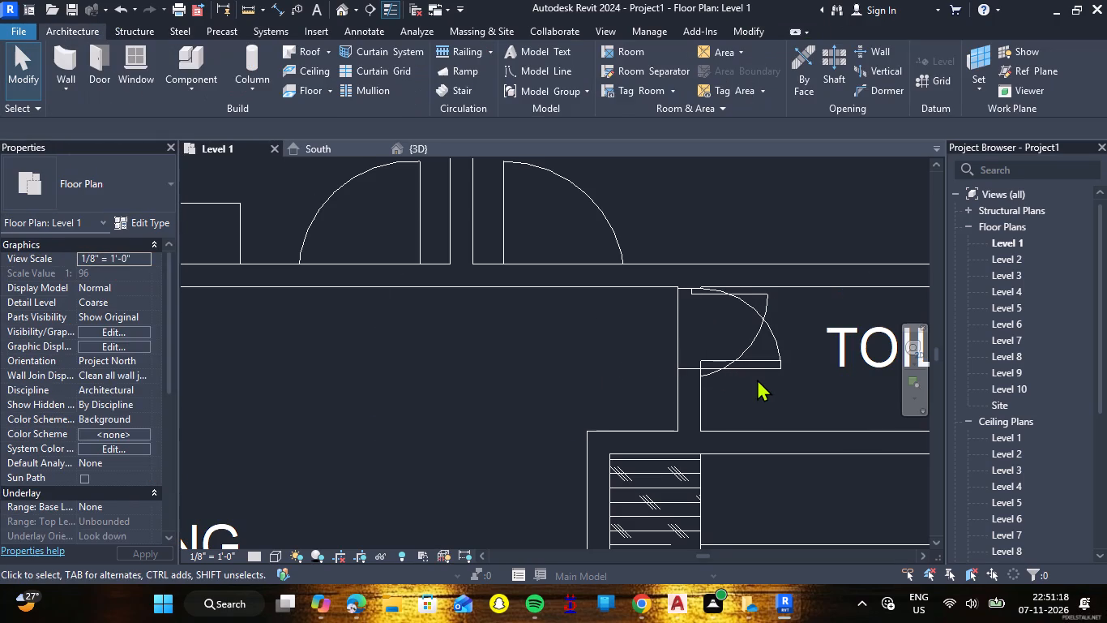
click(753, 365)
key(space)
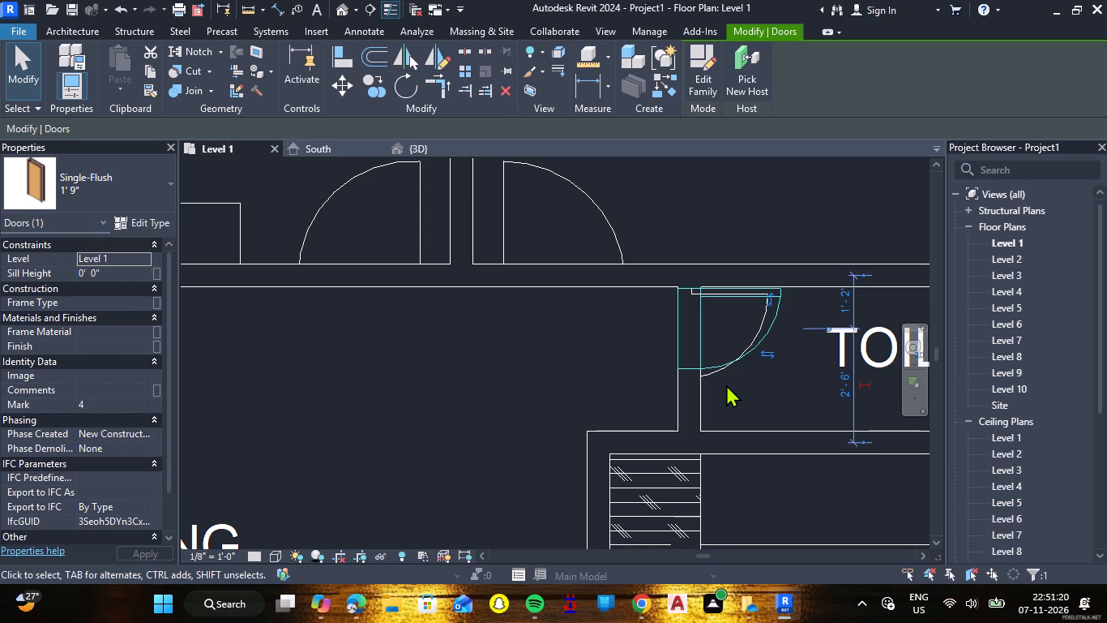
Nudge the upper toilet's door down along its wall to 1'-4" from the wall above, in line with the CAD door arc.
key(Down)
key(Down)
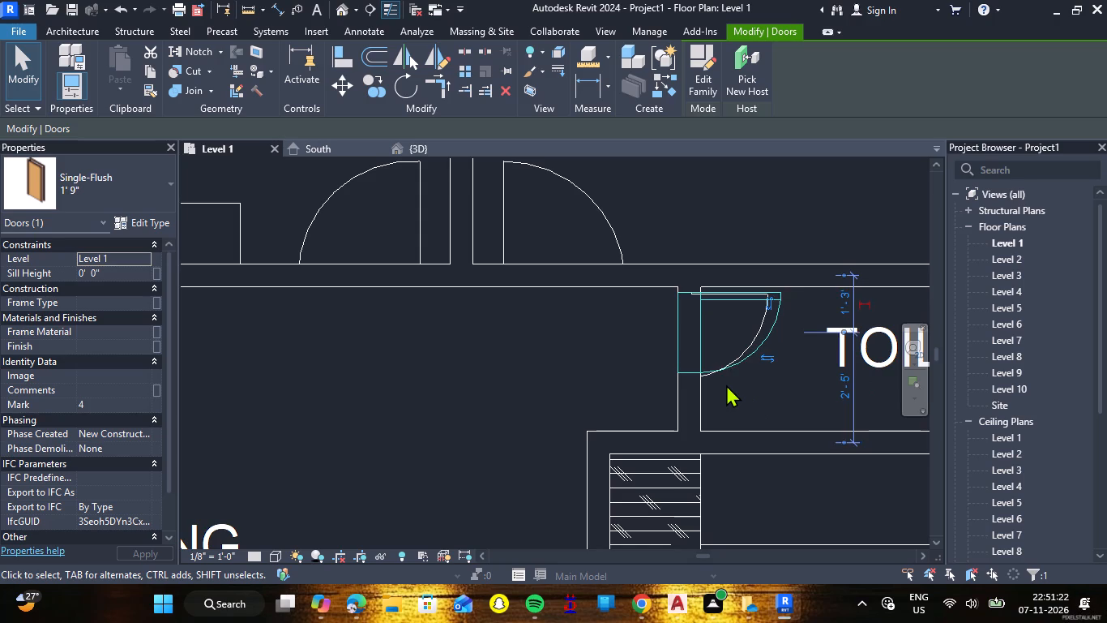
key(Up)
key(Down)
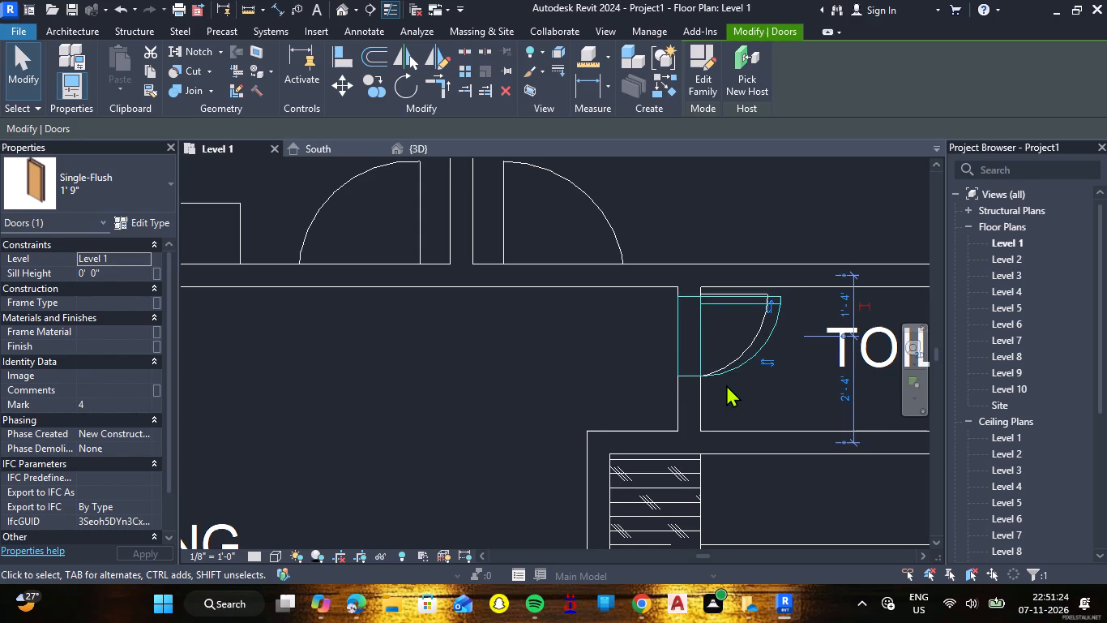
key(Escape)
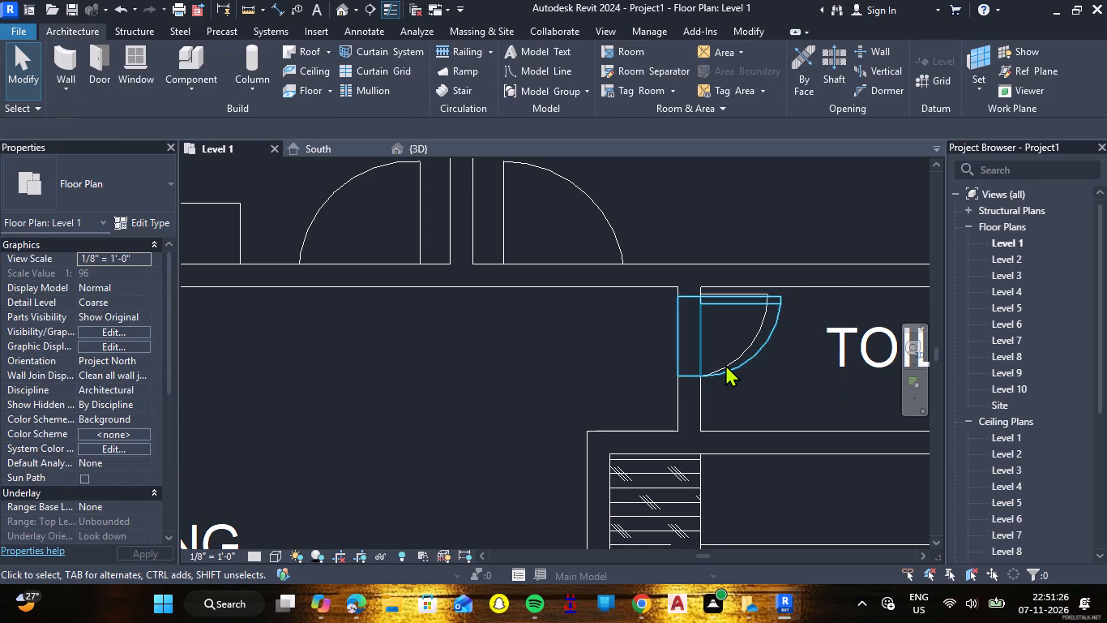
Place a 2'7" Single-Flush door in the wall between the kitchen and the living room, over the CAD door swing.
scroll(724, 364, down, 5)
scroll(563, 250, up, 1)
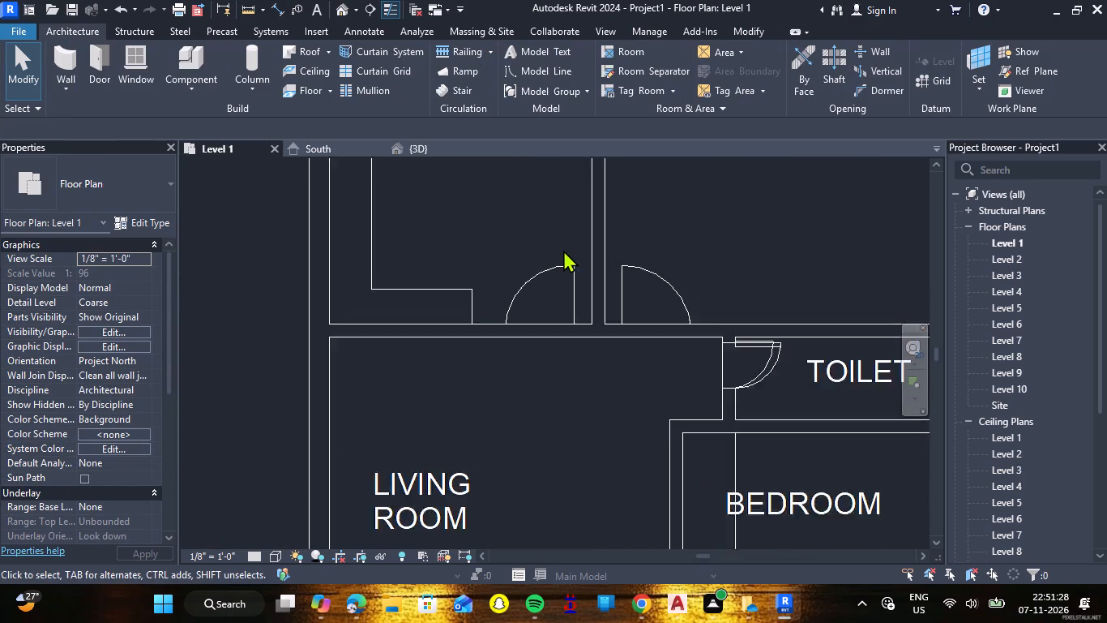
scroll(563, 250, up, 2)
click(101, 66)
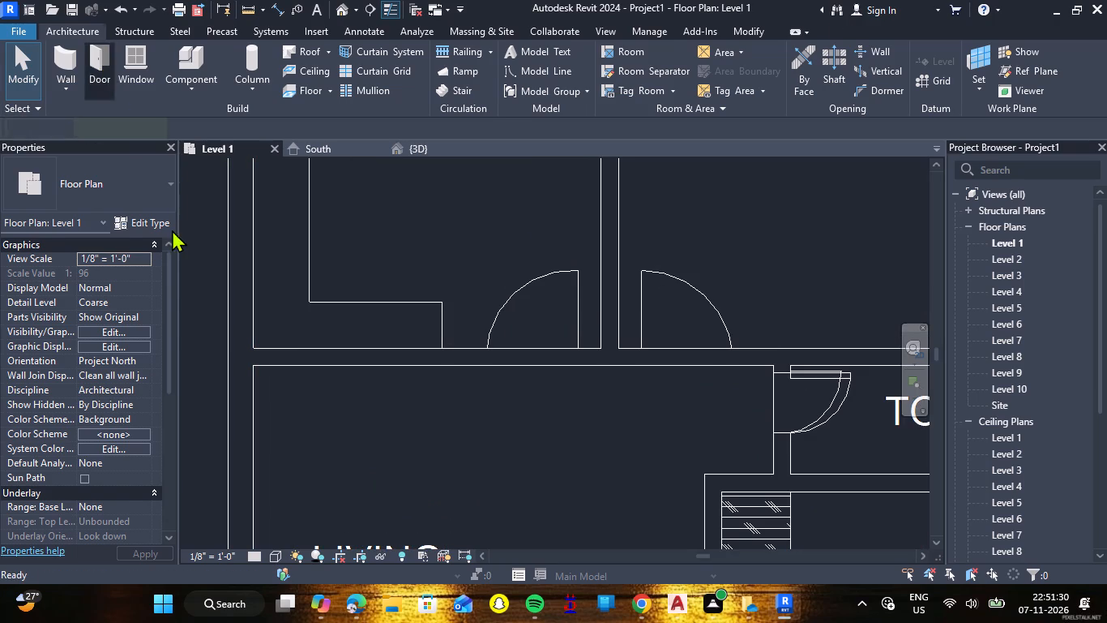
click(172, 185)
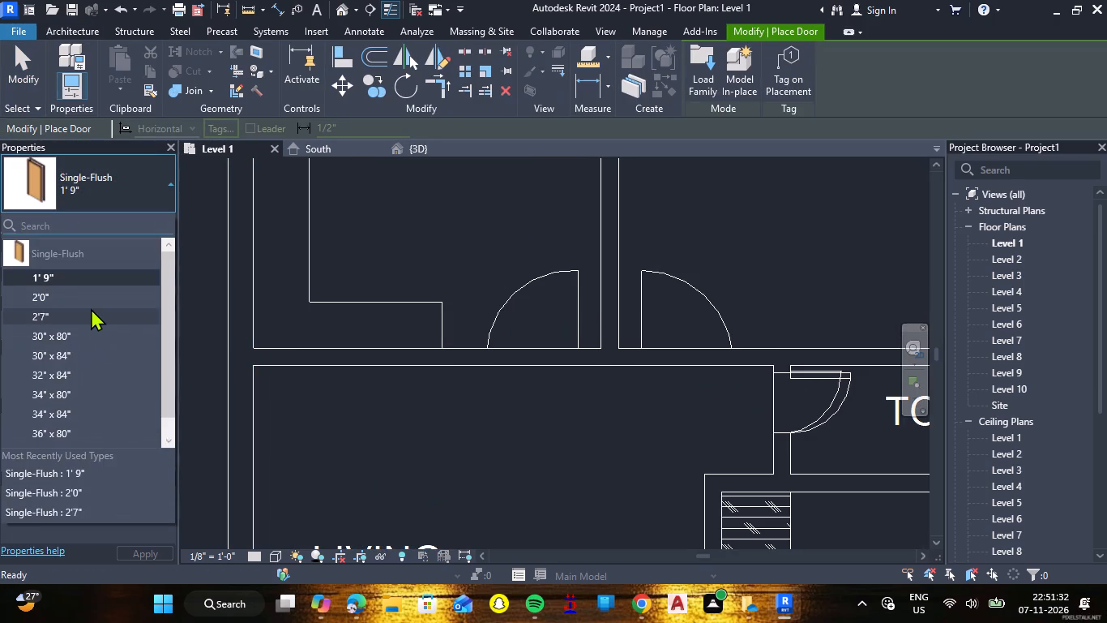
click(91, 308)
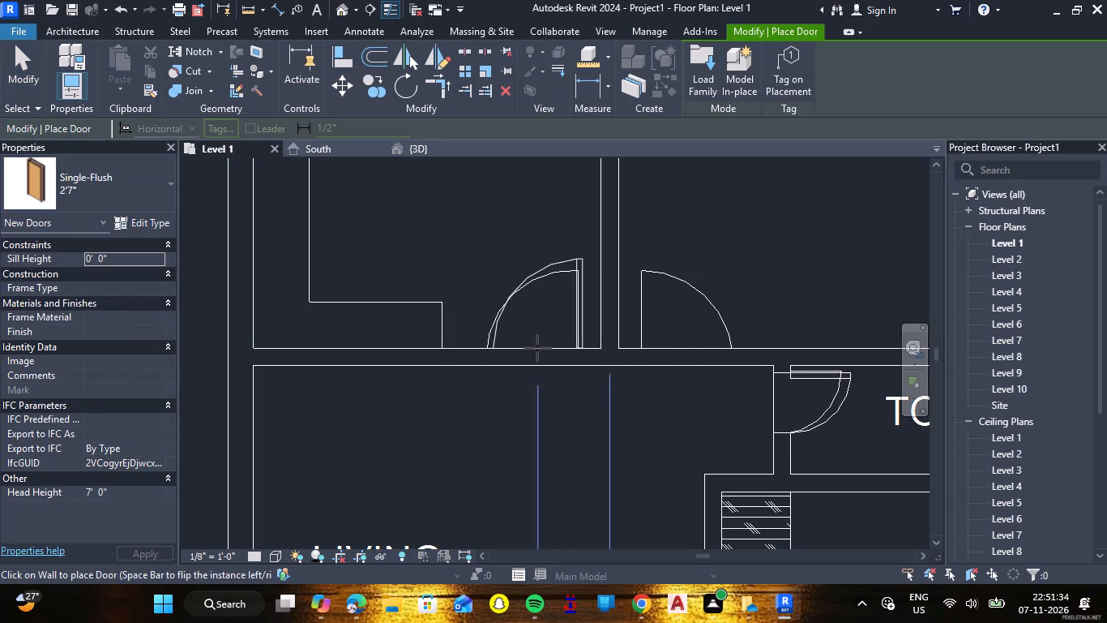
click(533, 348)
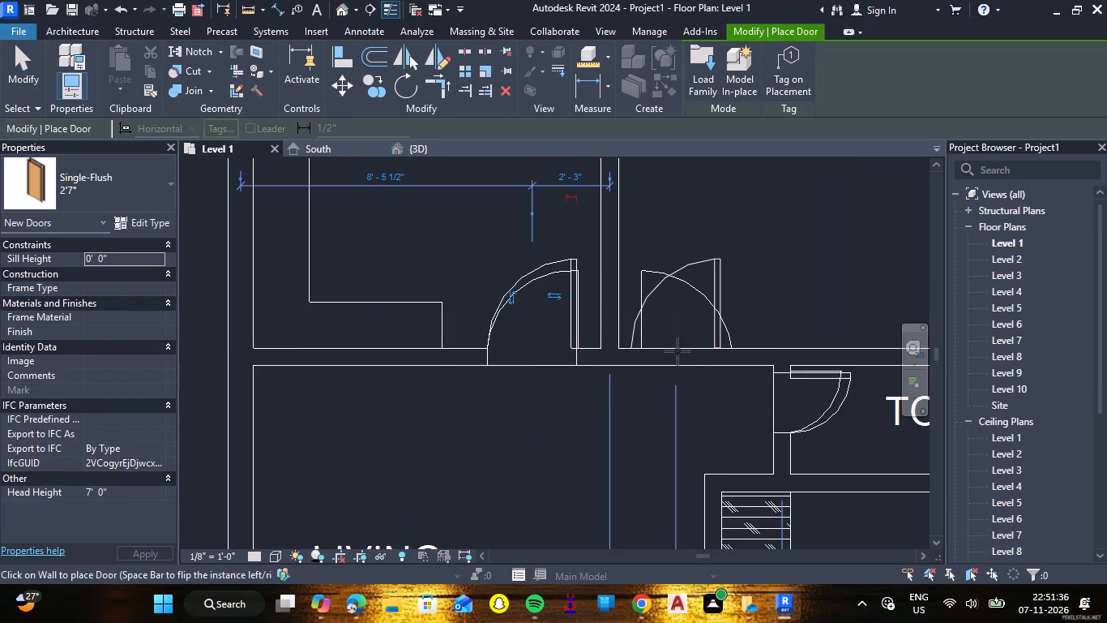
Place a 2'7" door in the wall between the upper bedroom and the living room, flipped to match the CAD door swing.
click(684, 349)
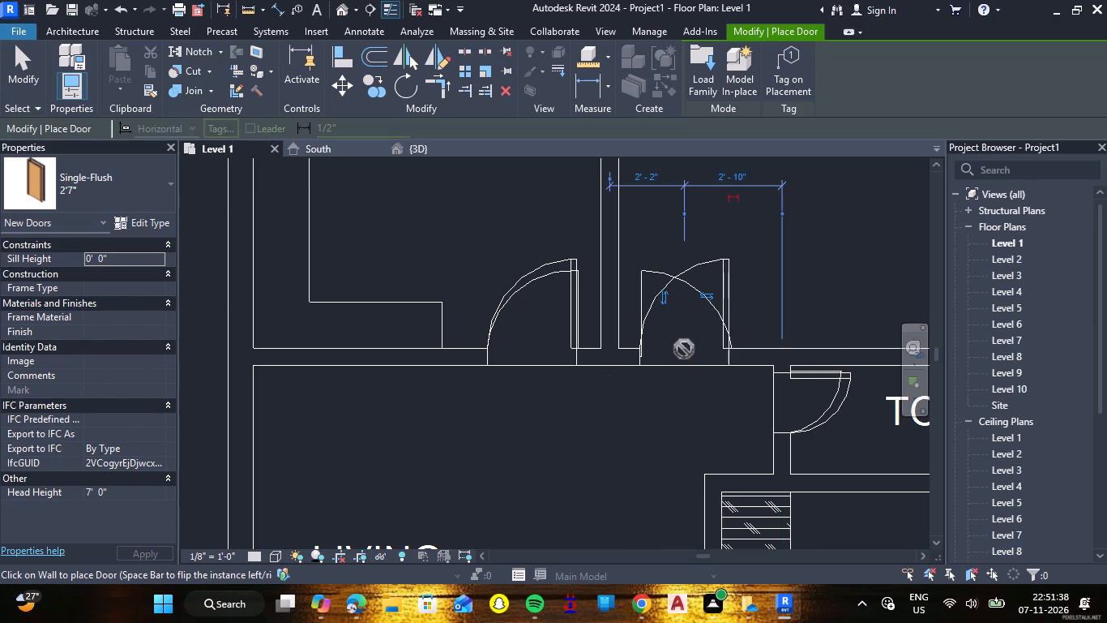
key(Escape)
key(Escape)
click(725, 281)
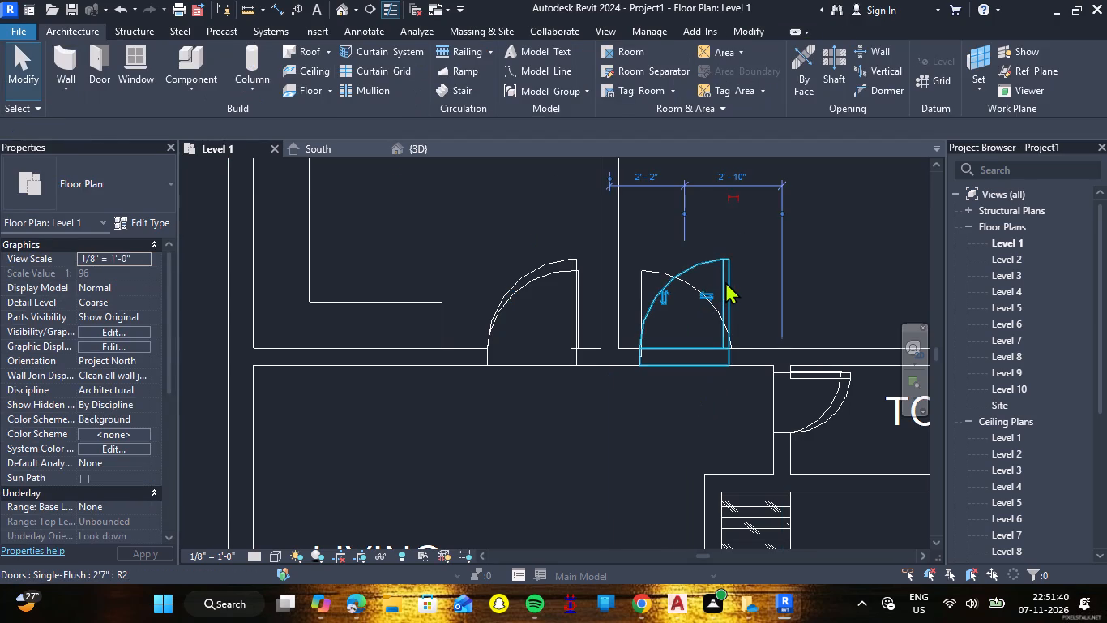
key(space)
key(Escape)
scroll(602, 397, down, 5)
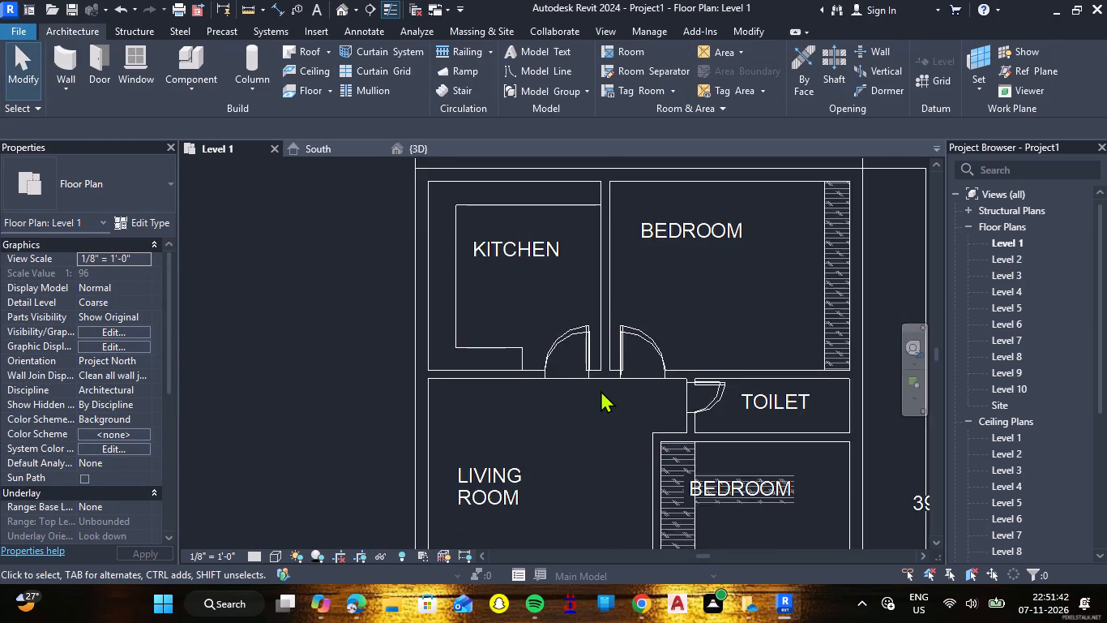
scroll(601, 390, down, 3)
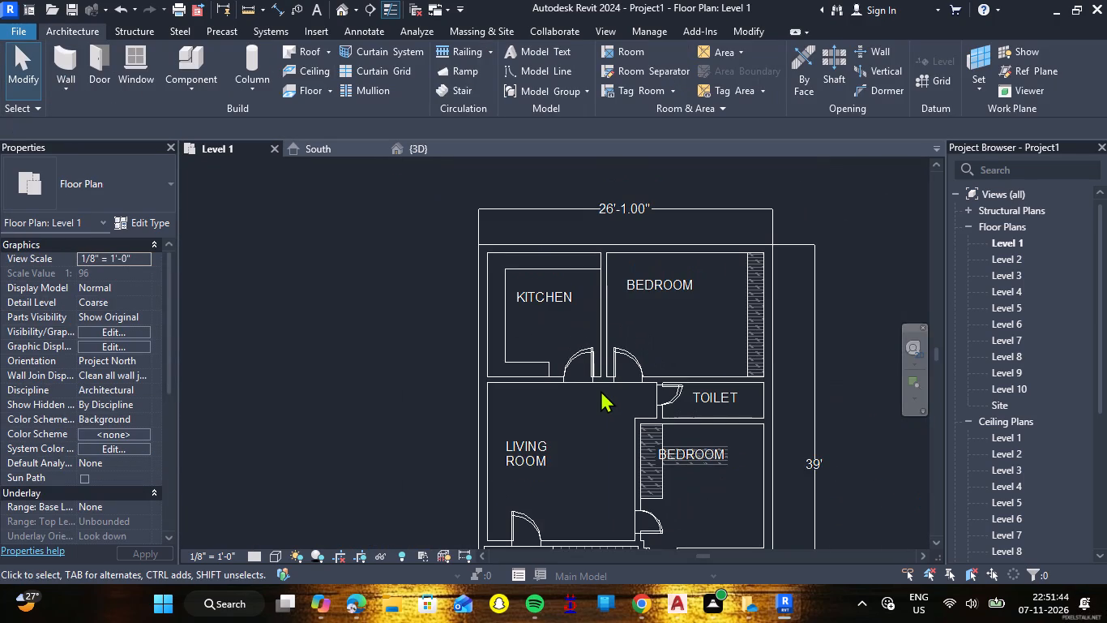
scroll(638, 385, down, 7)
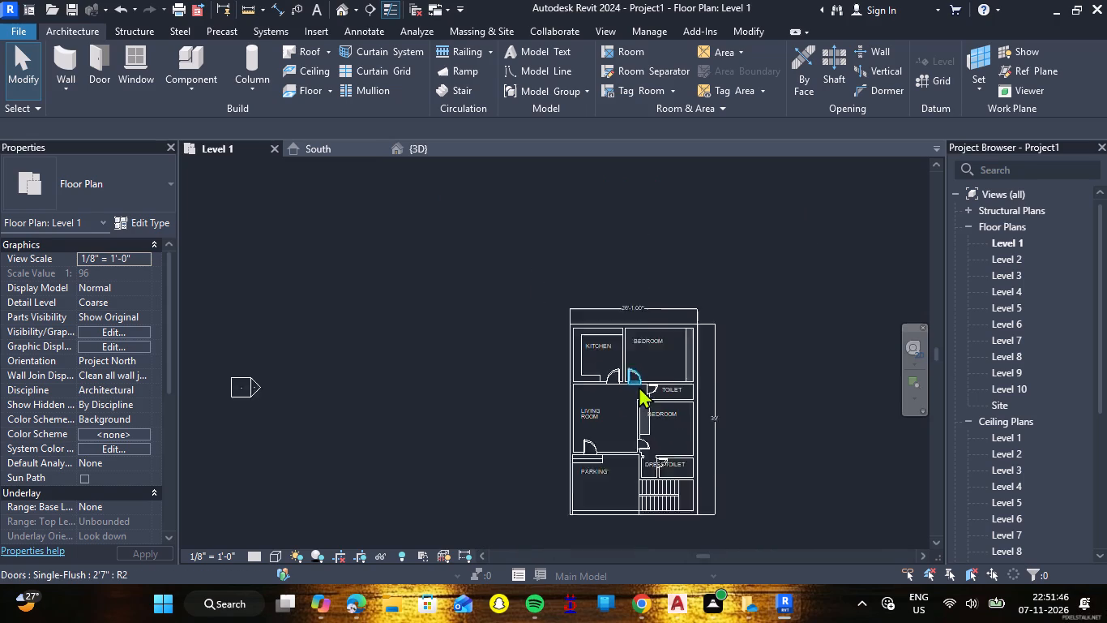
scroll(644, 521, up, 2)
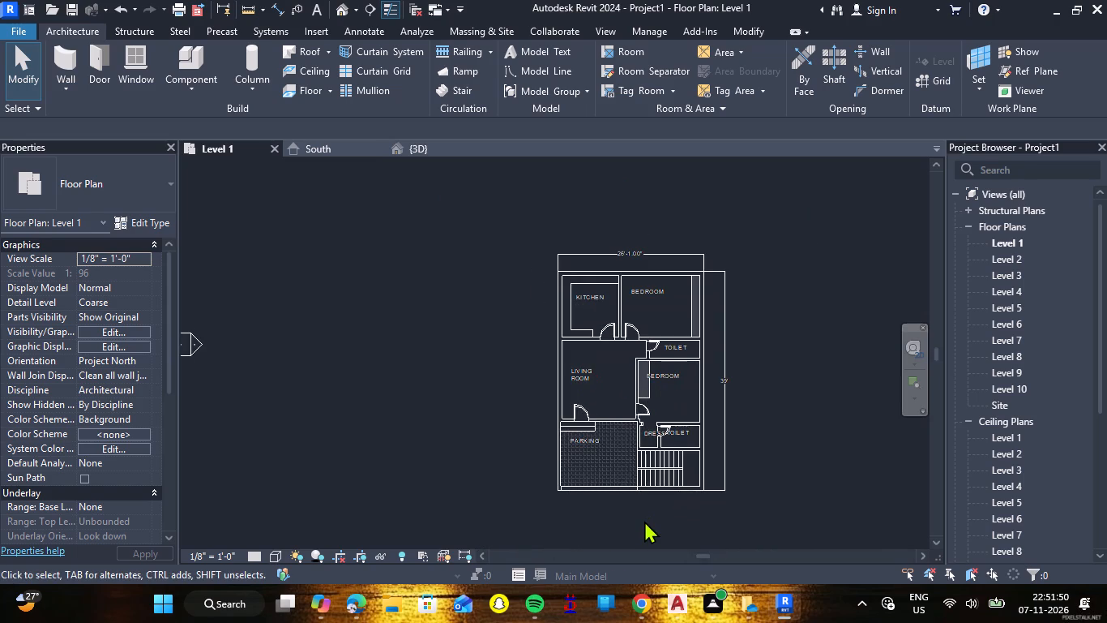
Set the Level 1 floor plan's visual style to Wireframe.
scroll(644, 521, up, 3)
scroll(644, 521, down, 1)
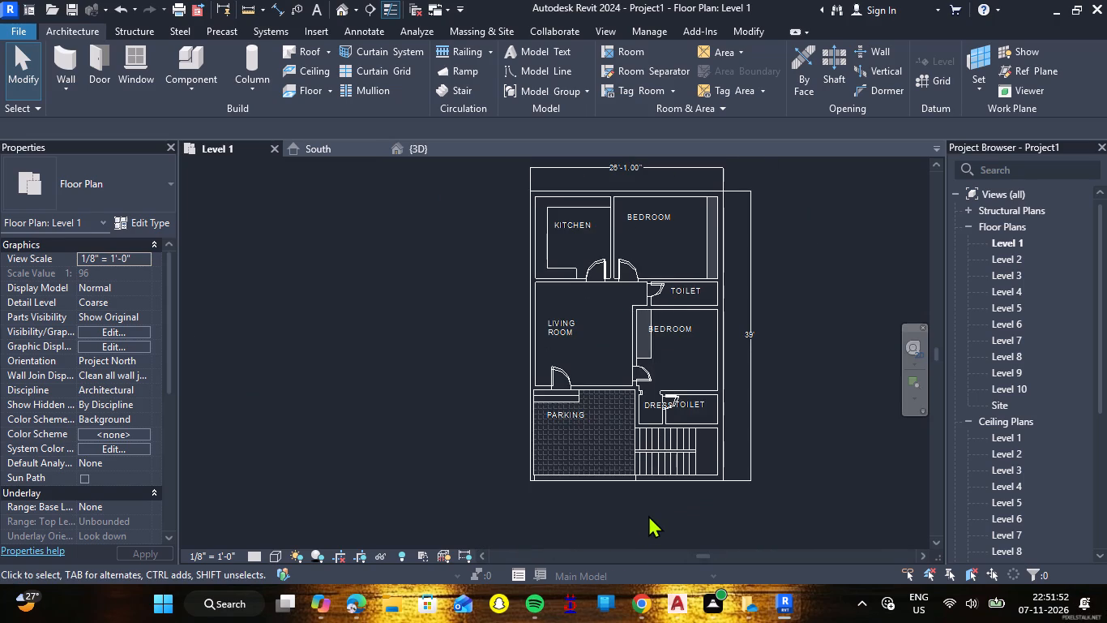
scroll(648, 515, up, 1)
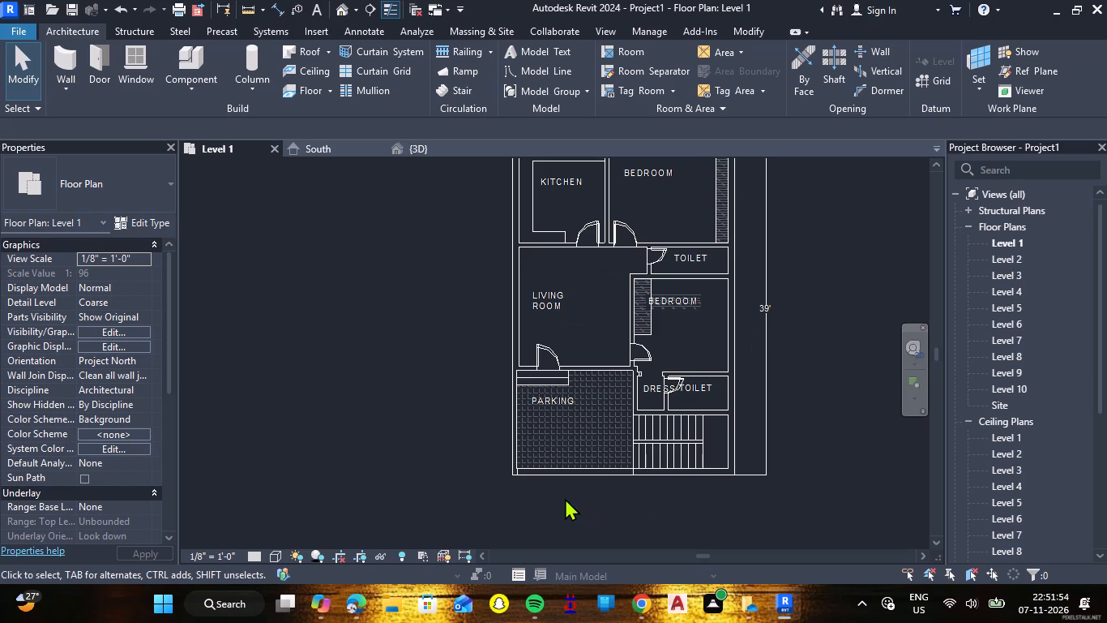
scroll(565, 498, down, 3)
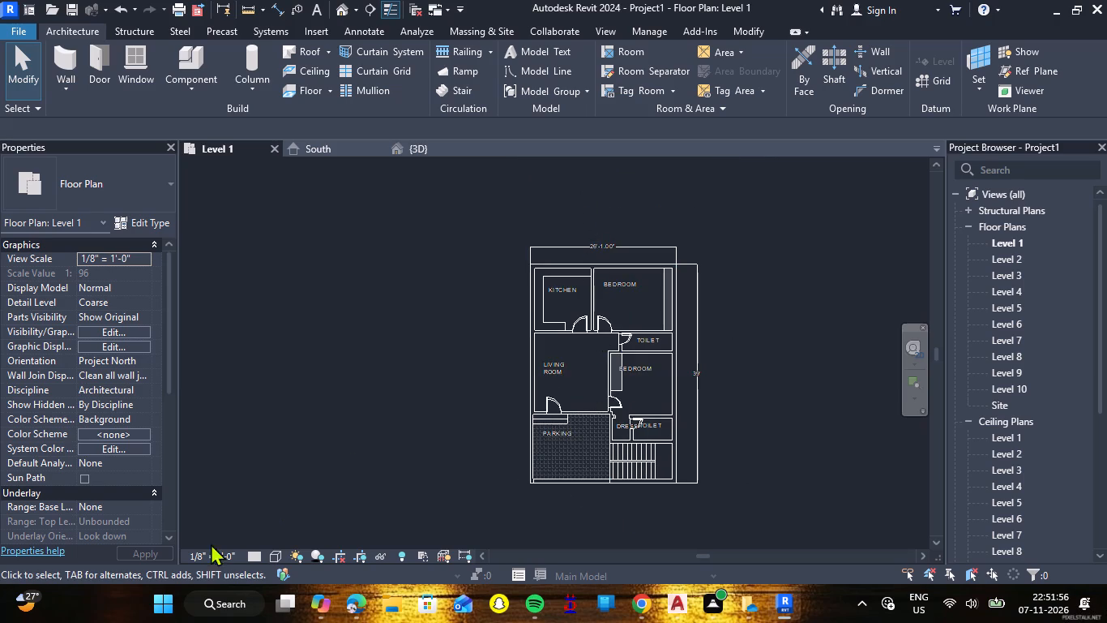
click(277, 552)
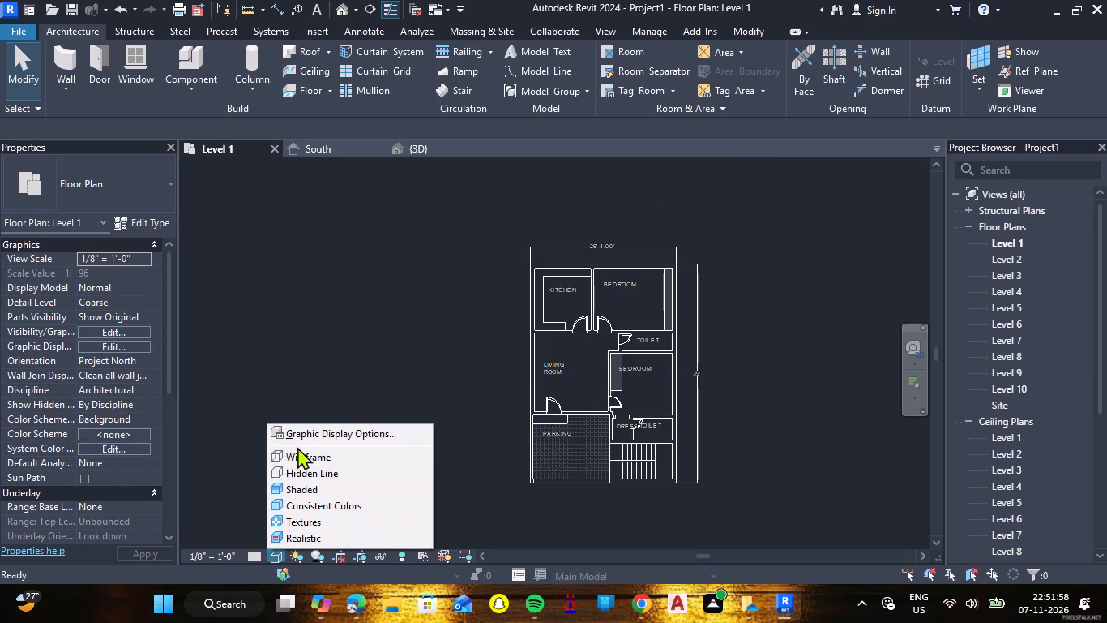
click(306, 470)
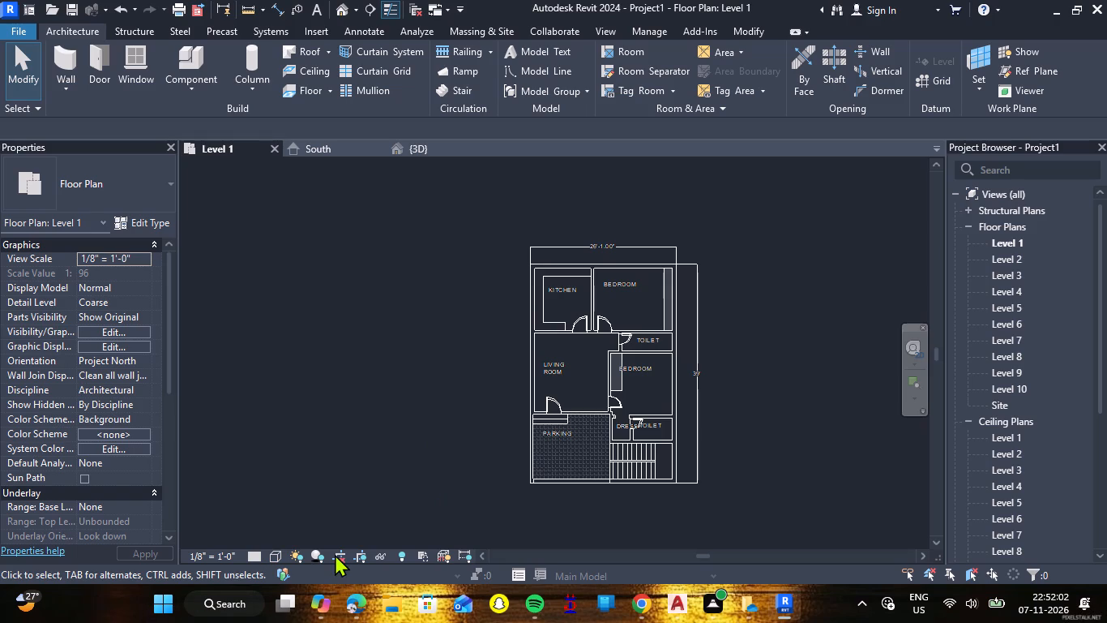
click(274, 555)
click(298, 457)
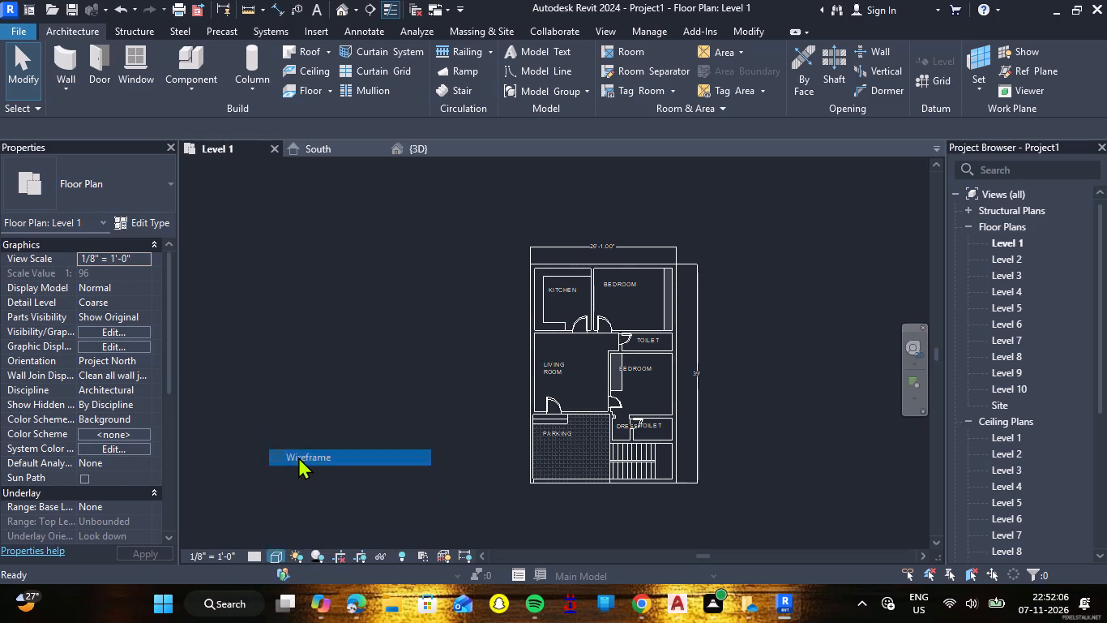
Duplicate the Window-Casement-Double 34" x 36" type as 4' and set its width to 4'.
scroll(695, 266, up, 3)
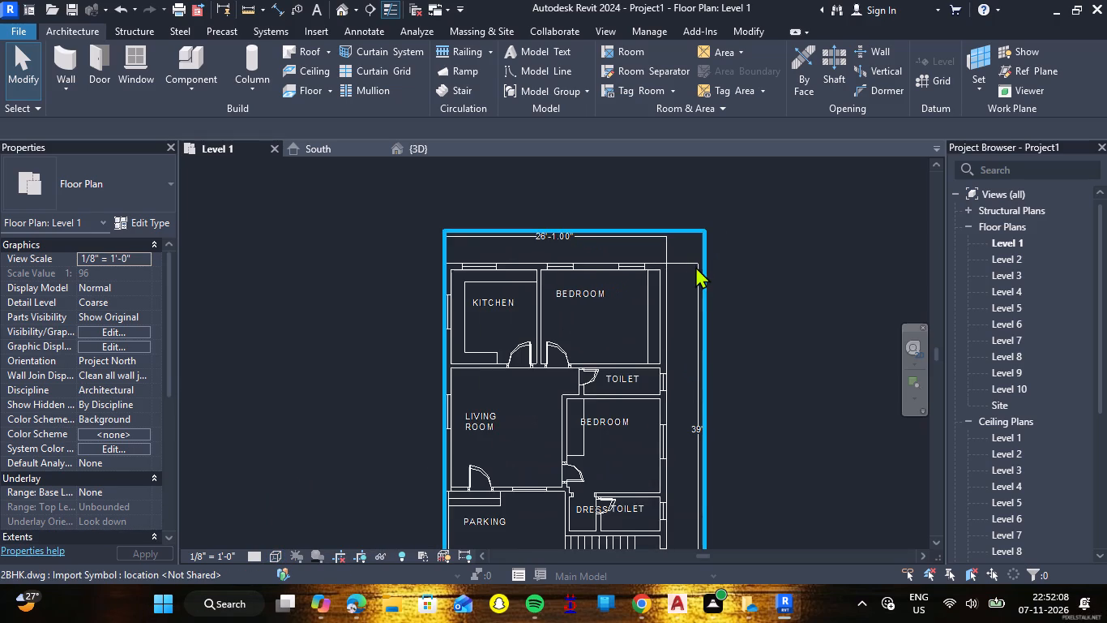
scroll(695, 266, up, 3)
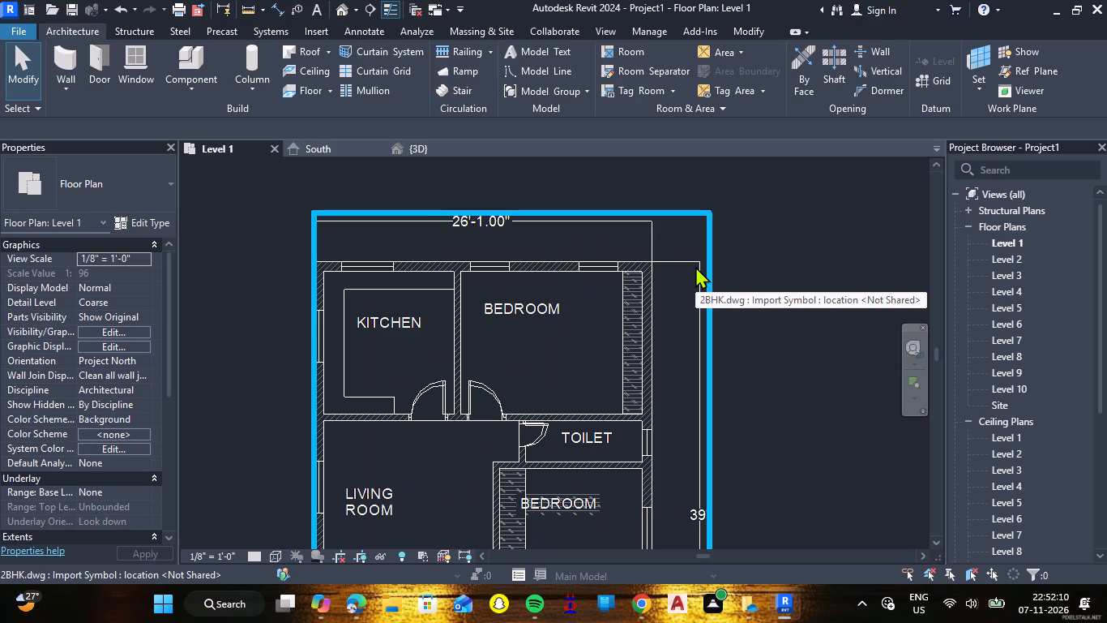
scroll(370, 247, up, 3)
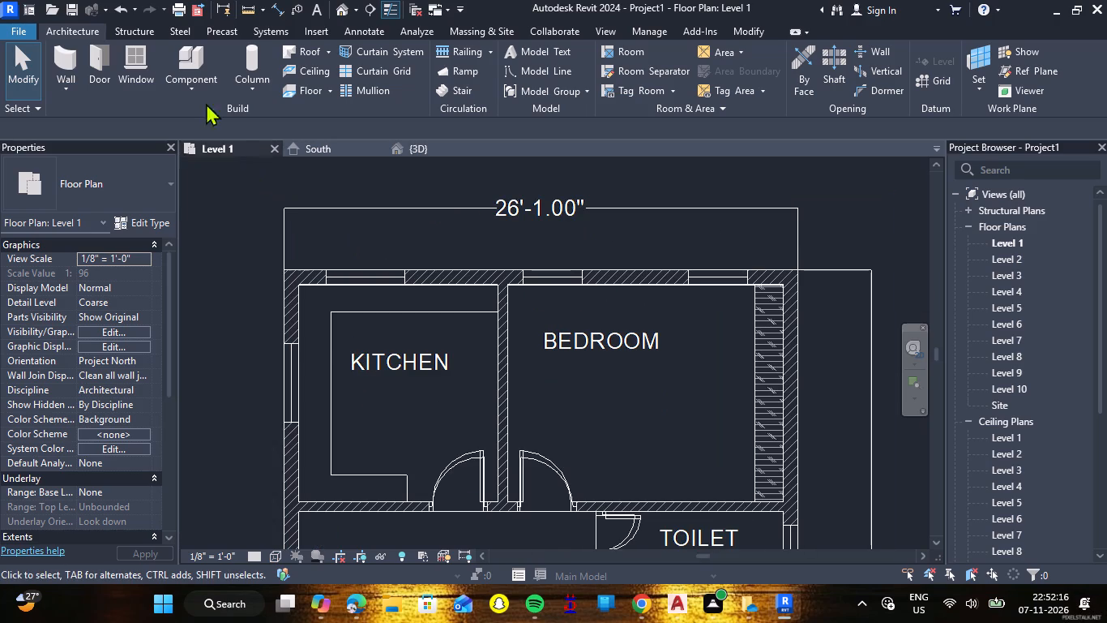
click(138, 62)
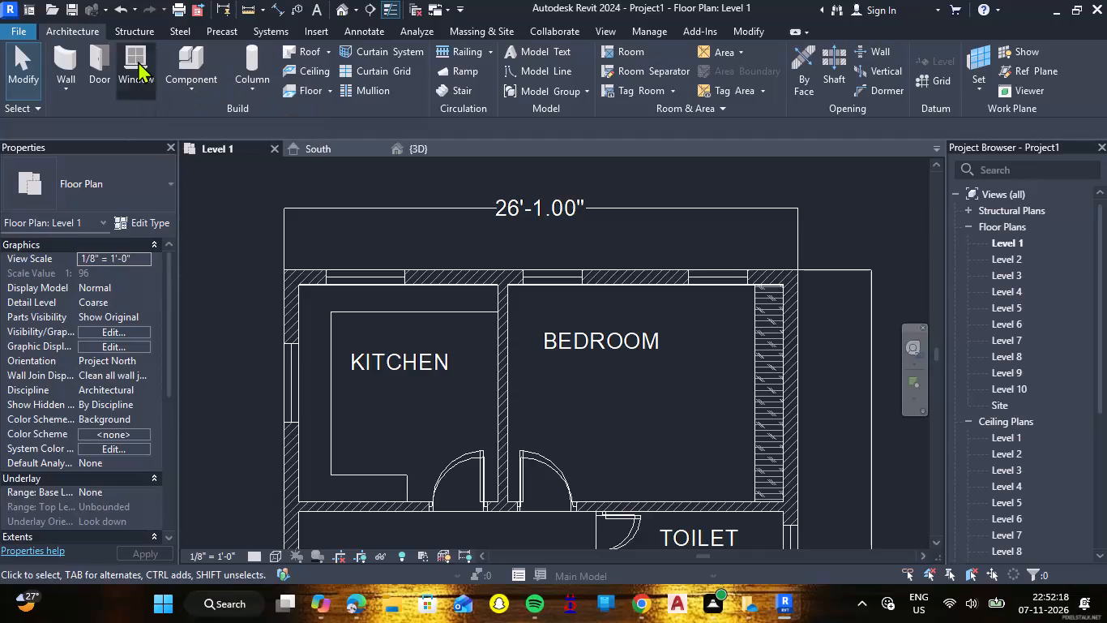
click(175, 188)
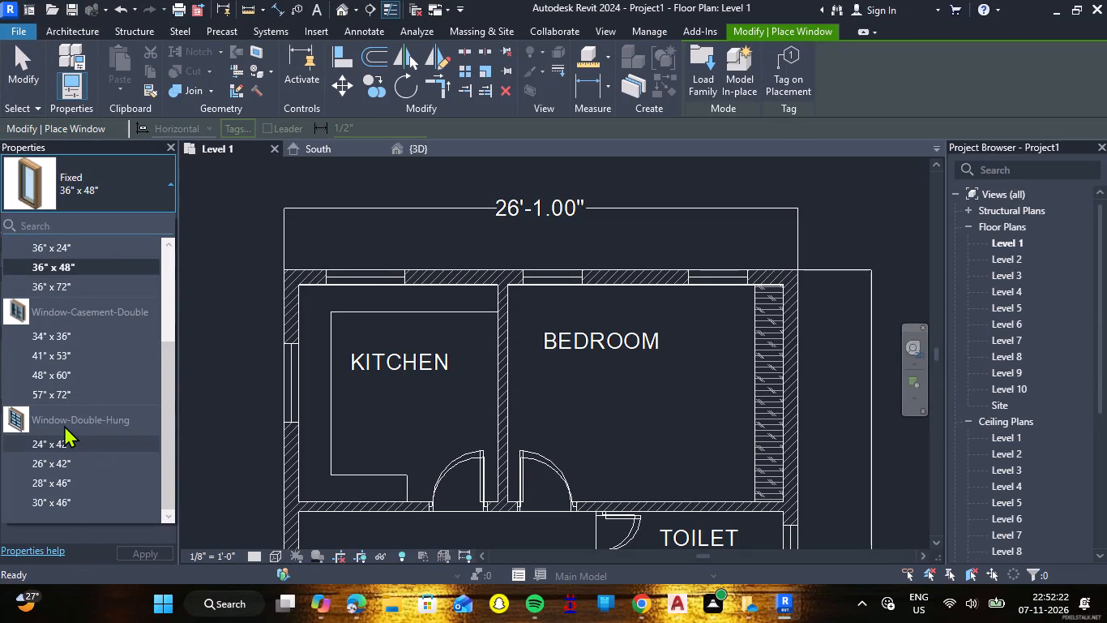
click(65, 335)
click(146, 220)
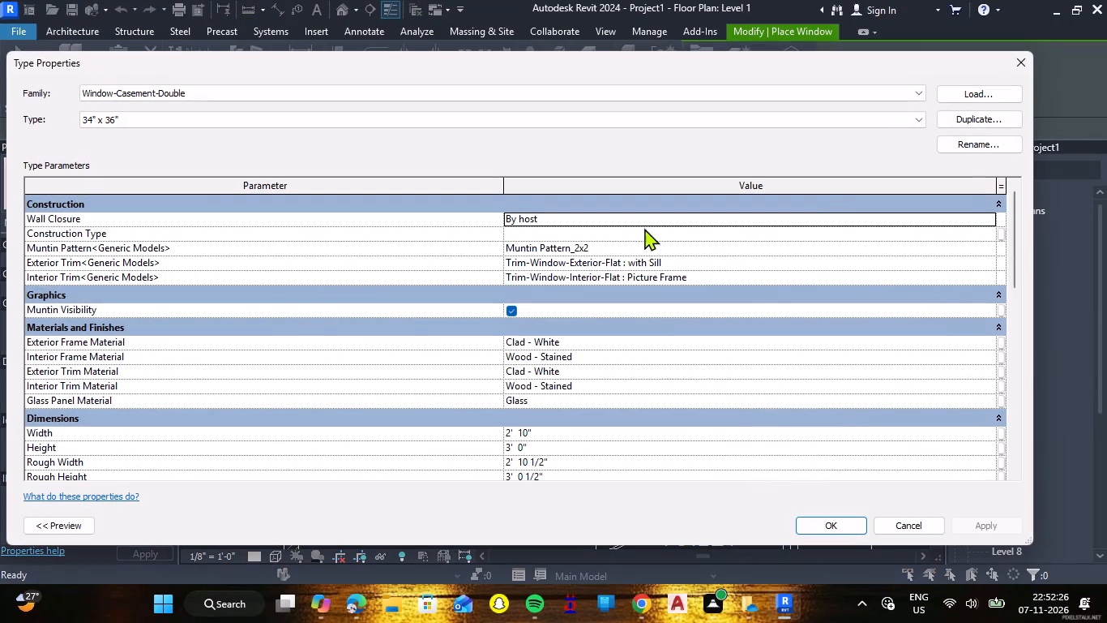
click(988, 115)
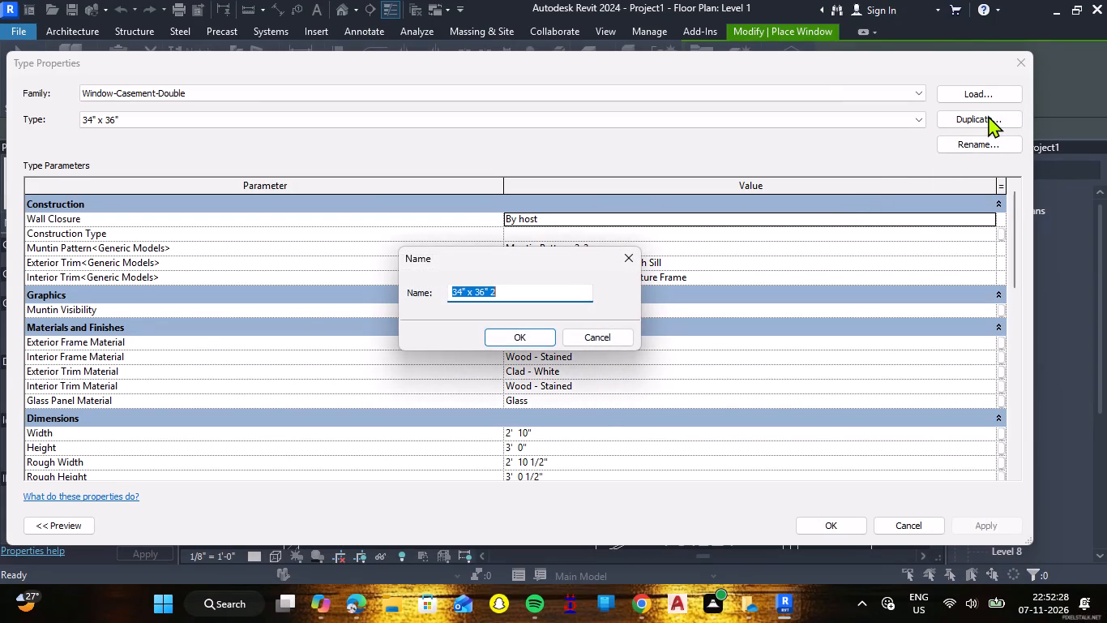
text(4')
key(Return)
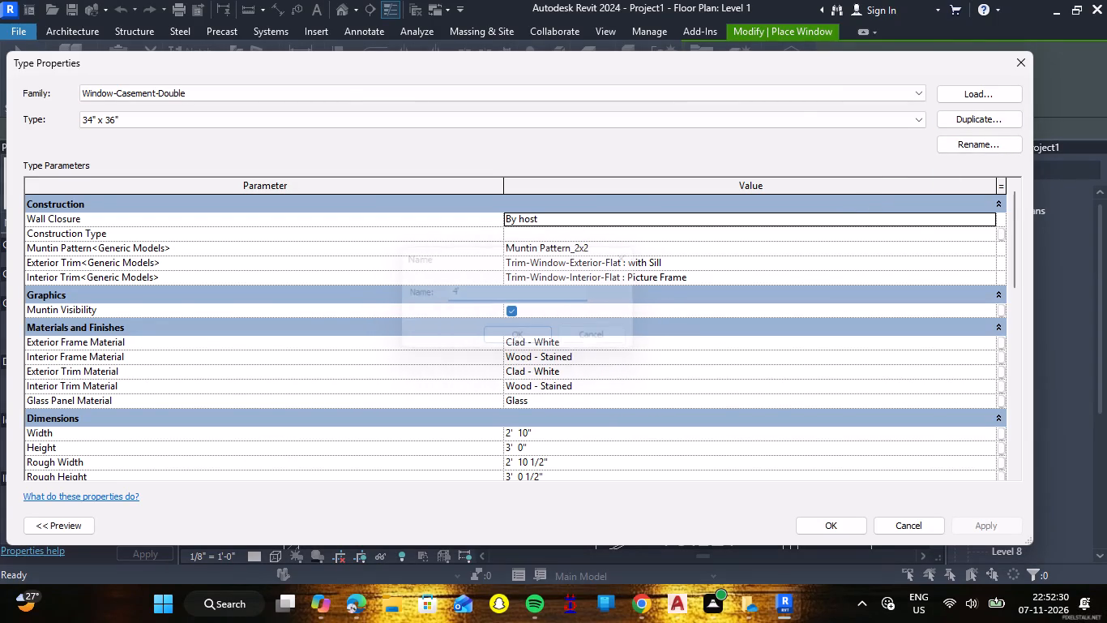
scroll(640, 324, down, 2)
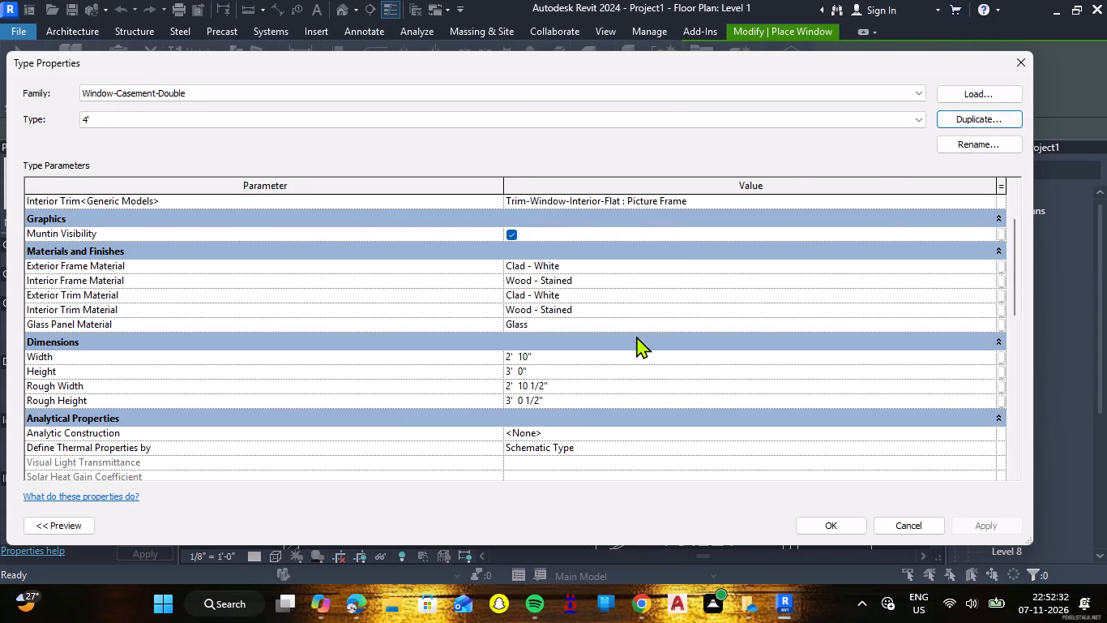
click(553, 357)
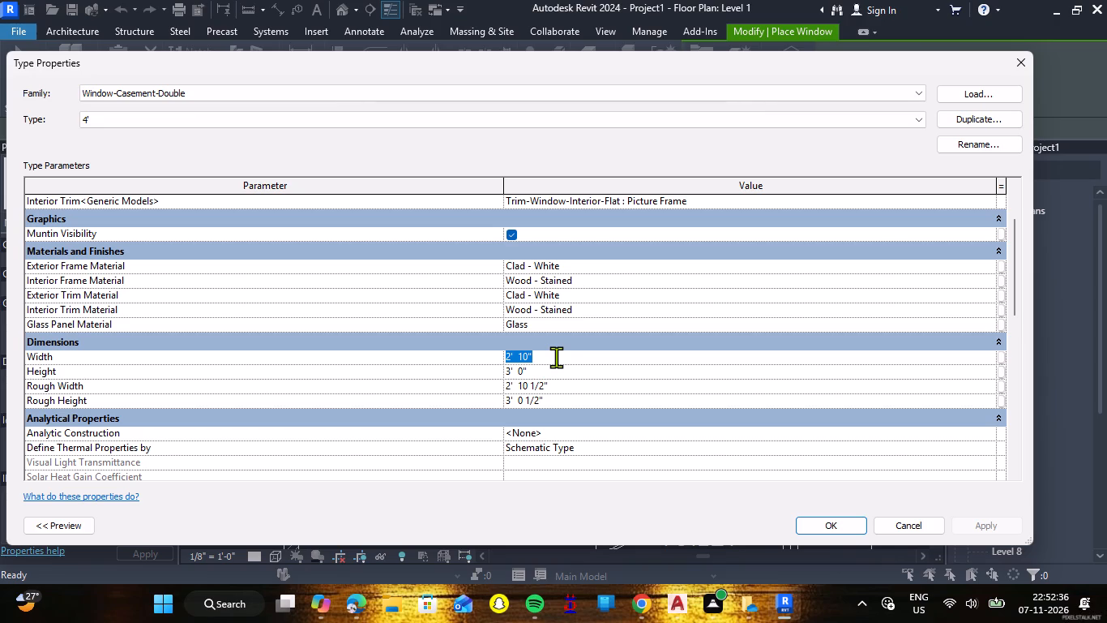
text(4')
key(Return)
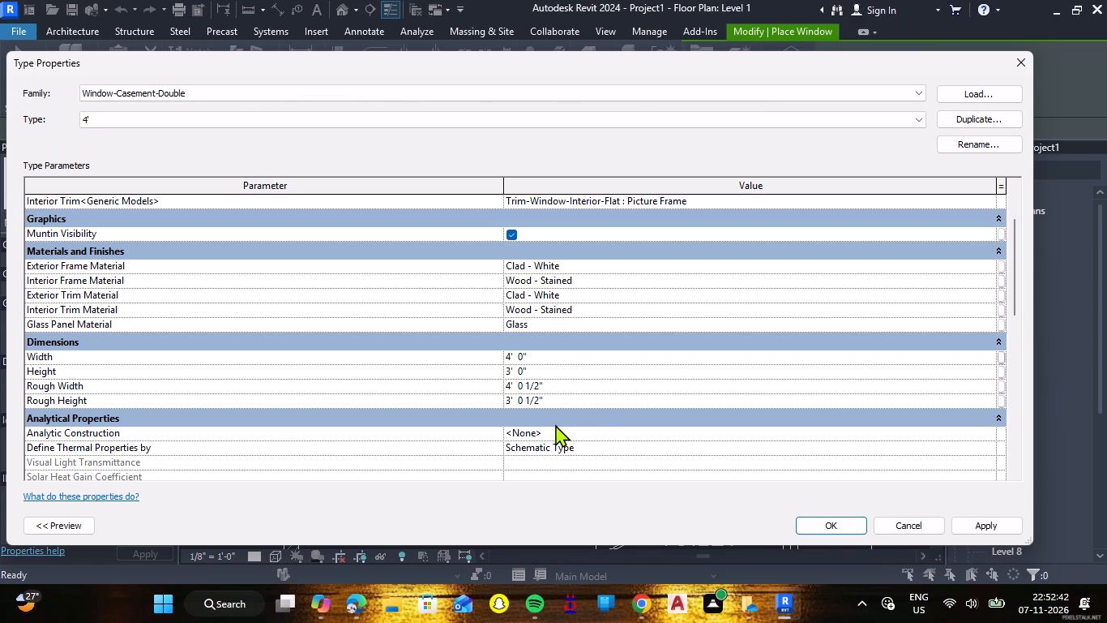
click(833, 520)
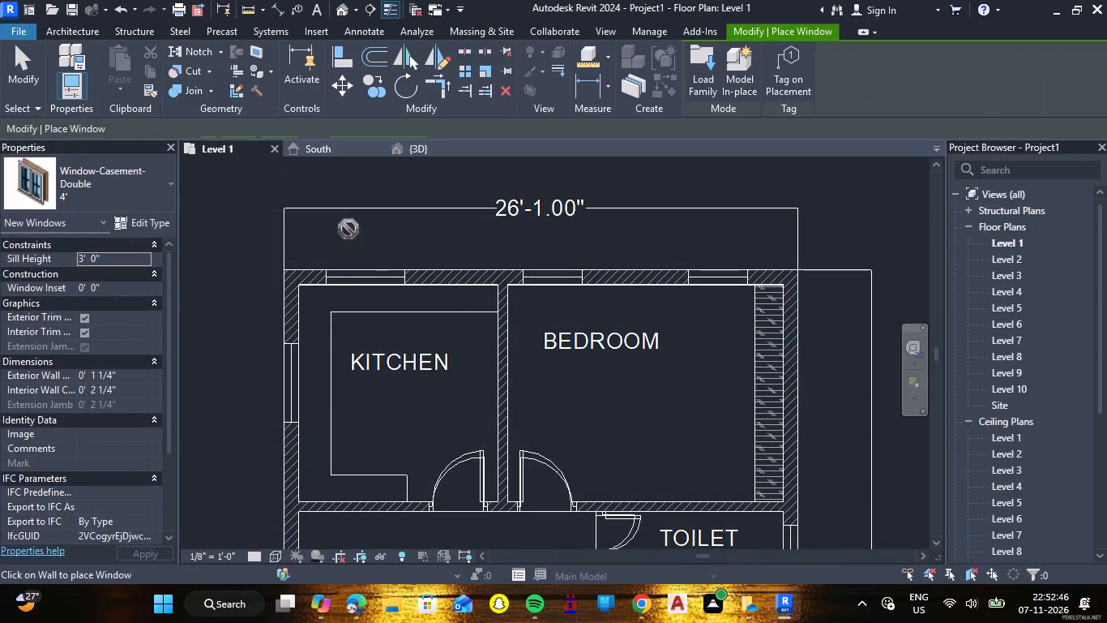
Place 4' casement windows at the CAD openings in the kitchen's top wall, about 3'-9" from the corner, and left wall, about 5'-5" down.
scroll(364, 280, up, 7)
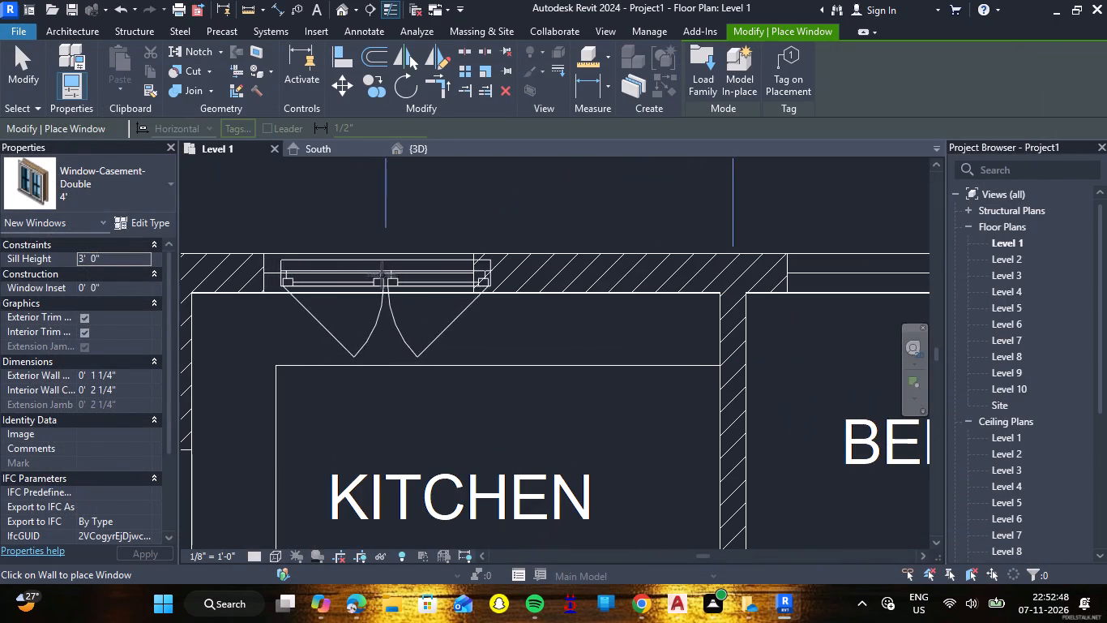
click(366, 269)
scroll(361, 298, down, 2)
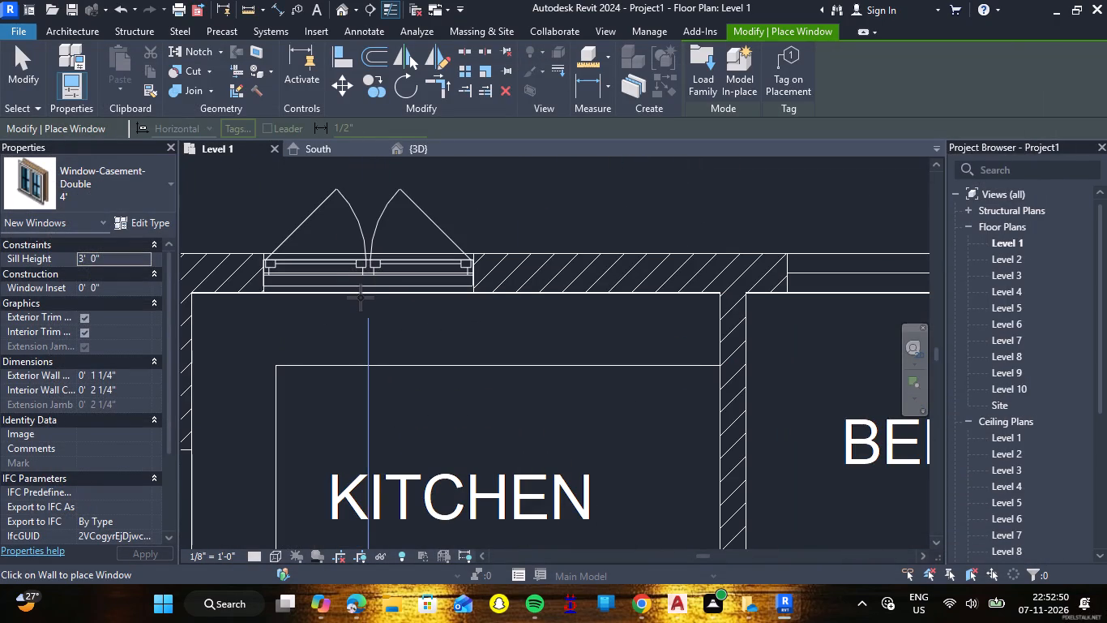
scroll(361, 298, down, 3)
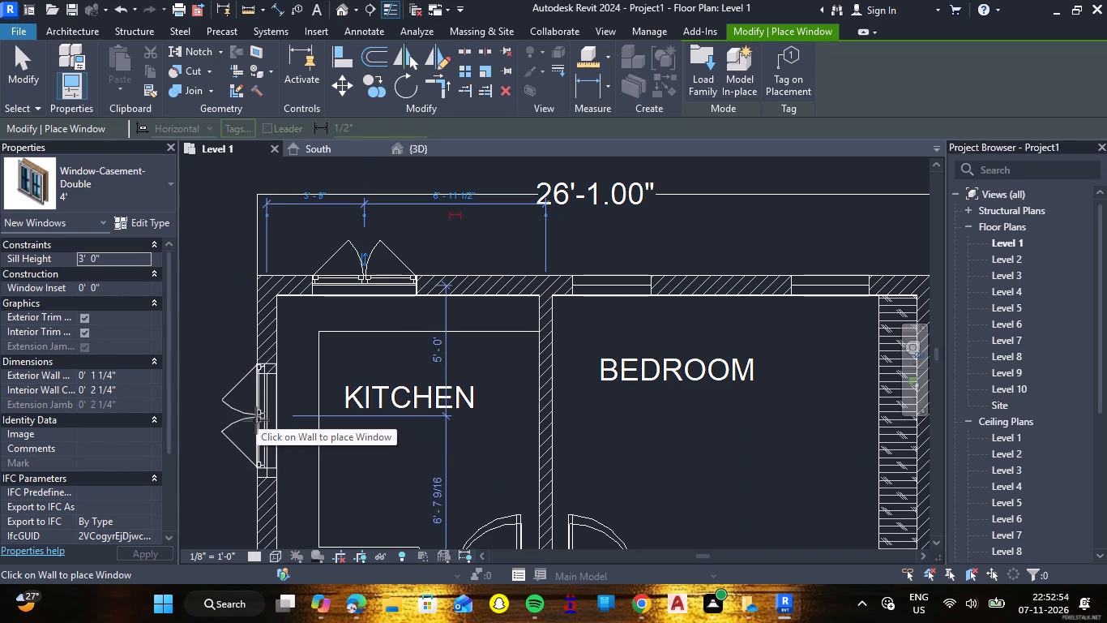
scroll(256, 432, up, 8)
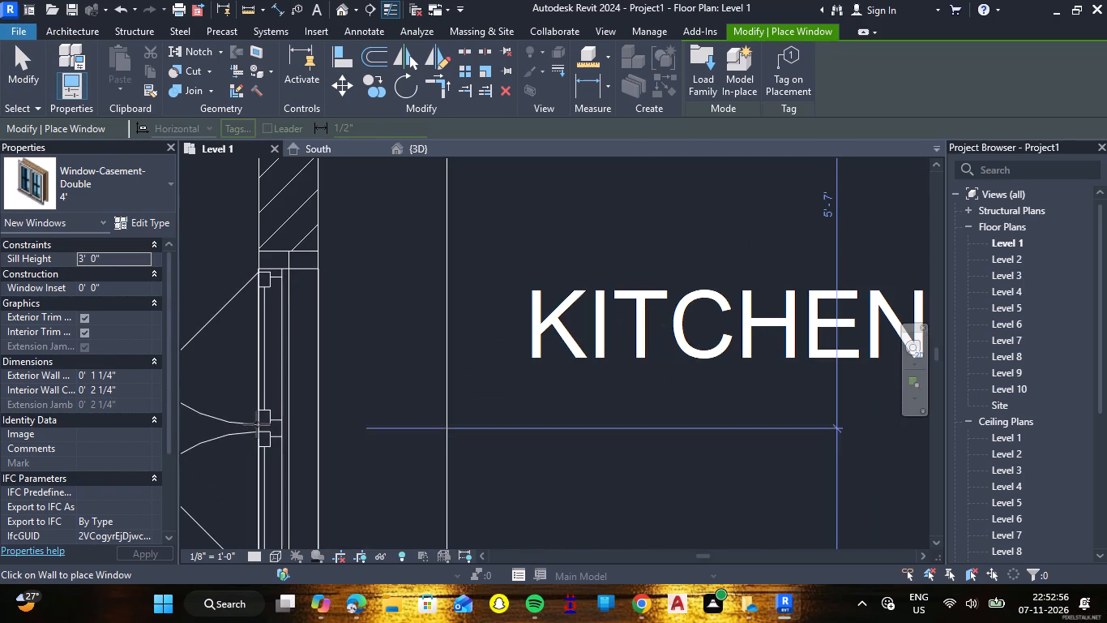
click(256, 412)
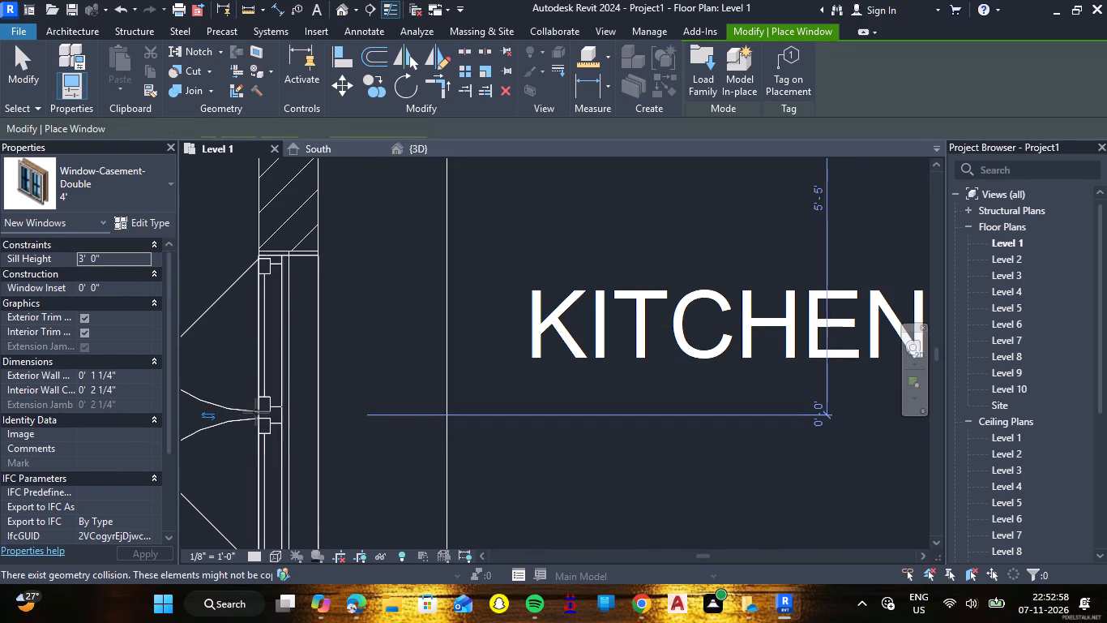
Place a 4' casement window in the living room's left exterior wall over the CAD opening, about 5'-5" below the kitchen wall.
scroll(263, 408, down, 3)
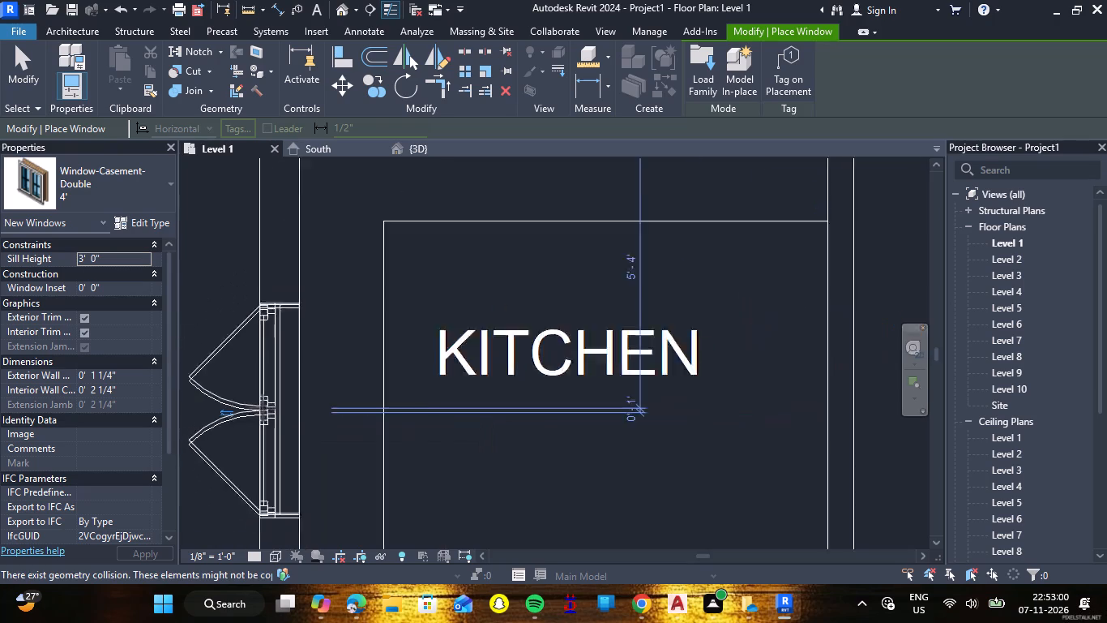
scroll(263, 408, down, 18)
scroll(268, 479, up, 5)
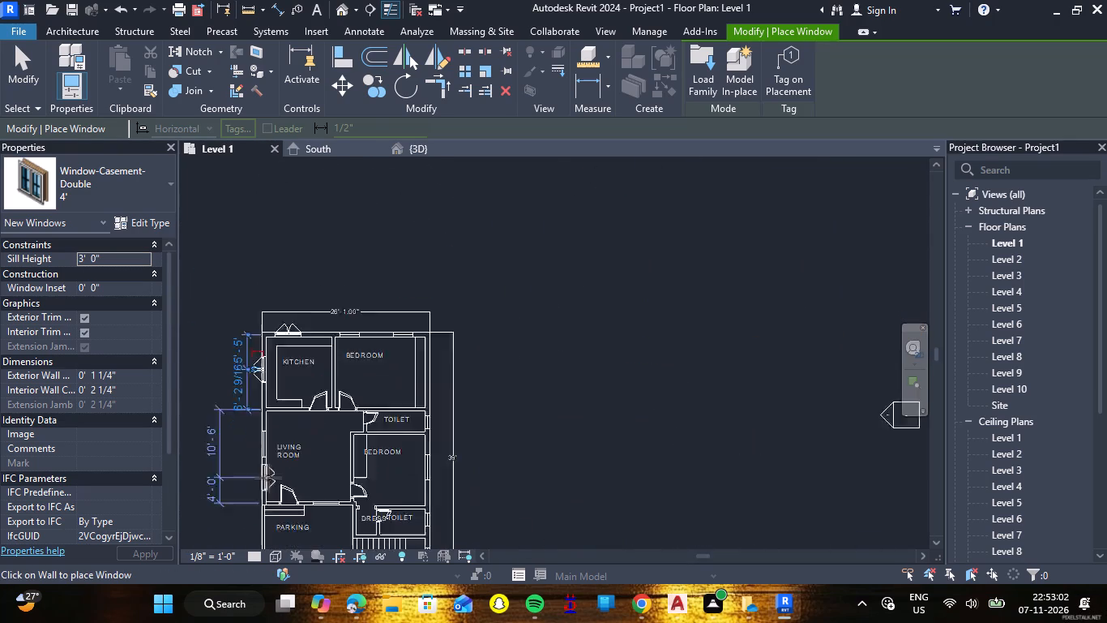
scroll(268, 478, up, 10)
scroll(258, 410, up, 5)
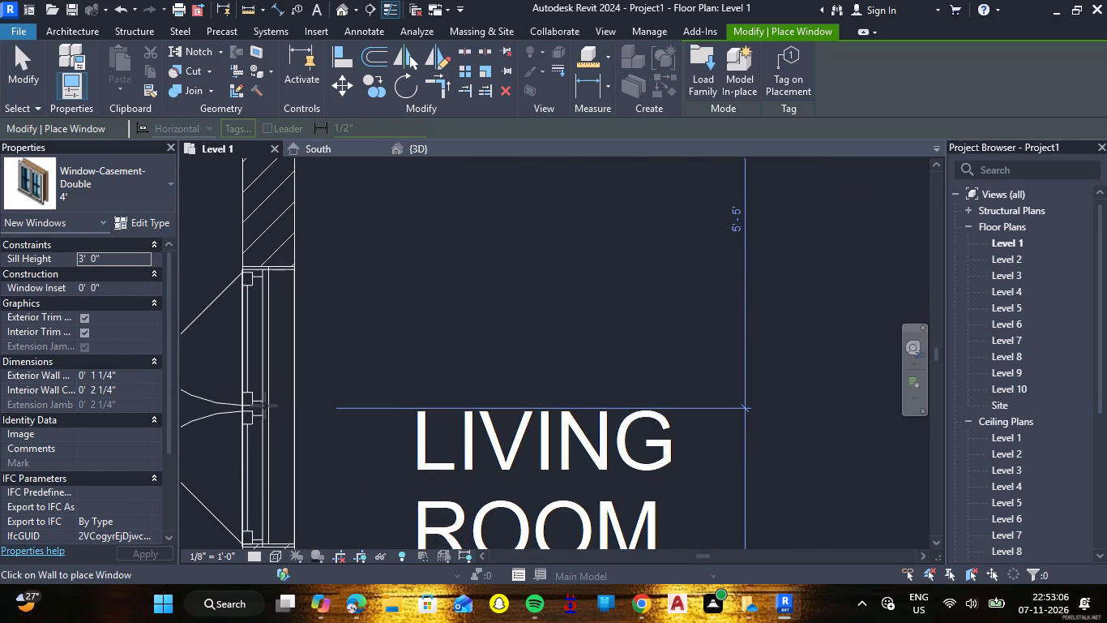
click(264, 406)
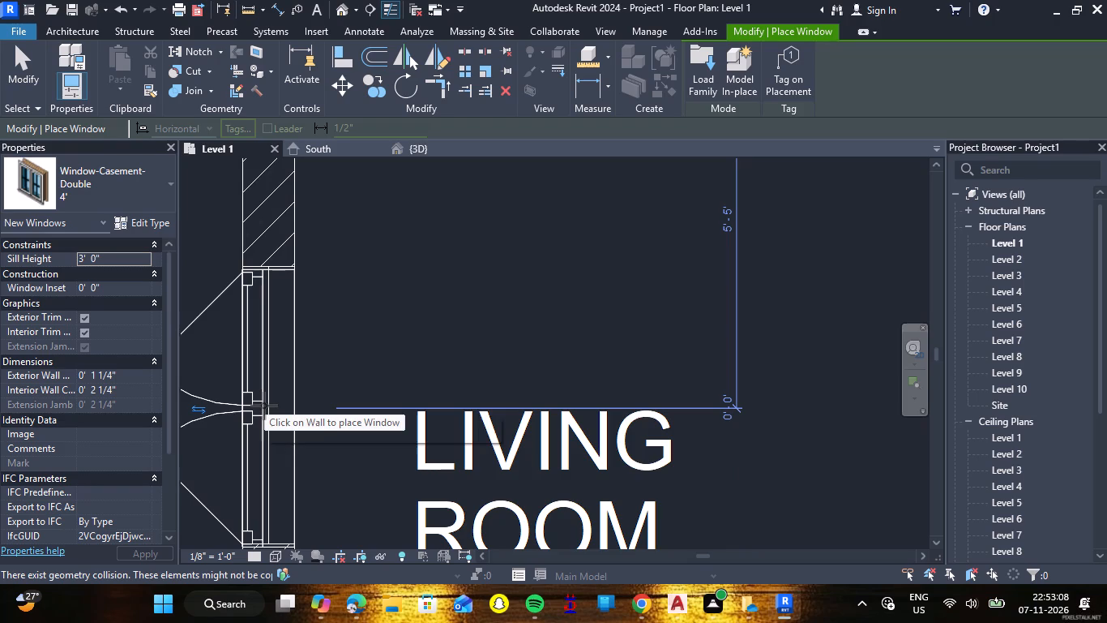
Place a 4' casement window in the lower bedroom's right exterior wall over the CAD opening, about 5'-3" below the upper toilet wall.
scroll(264, 406, down, 13)
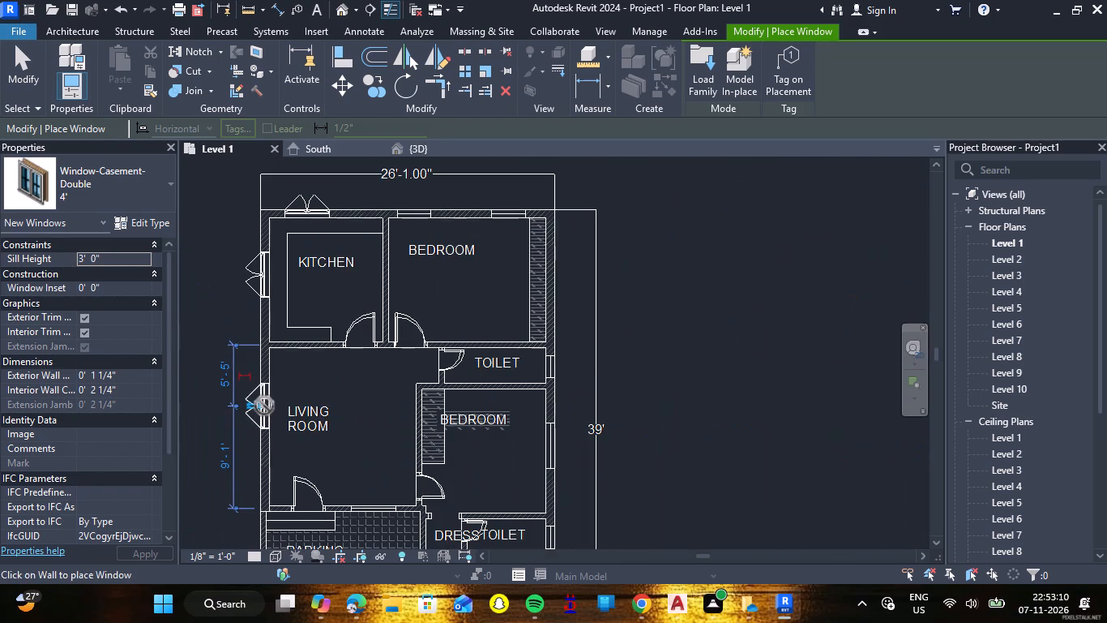
scroll(547, 458, up, 9)
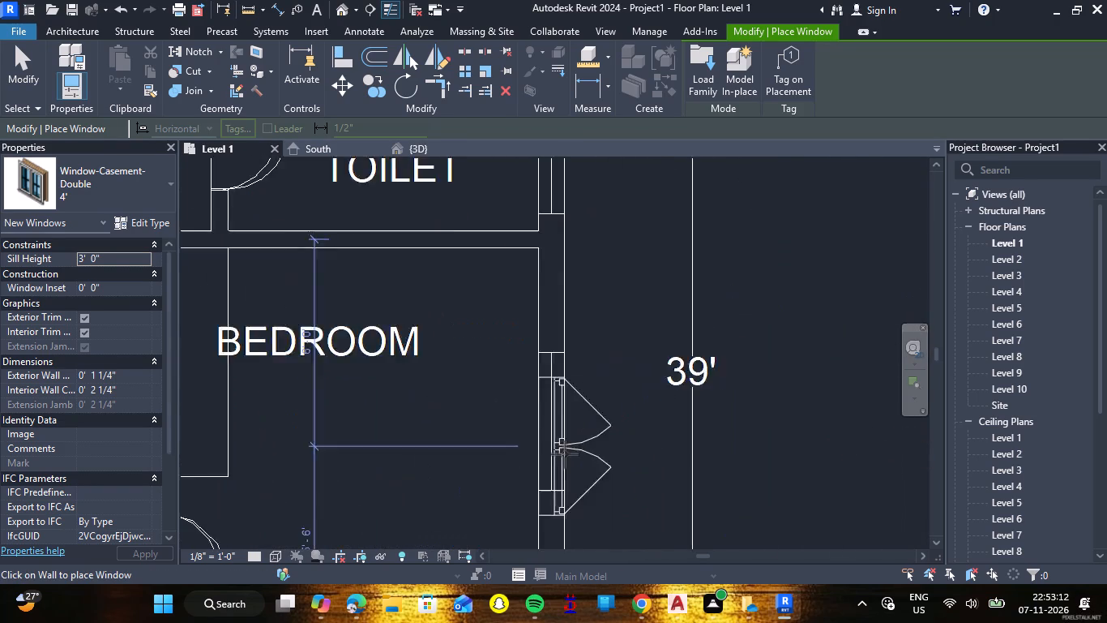
scroll(565, 454, up, 3)
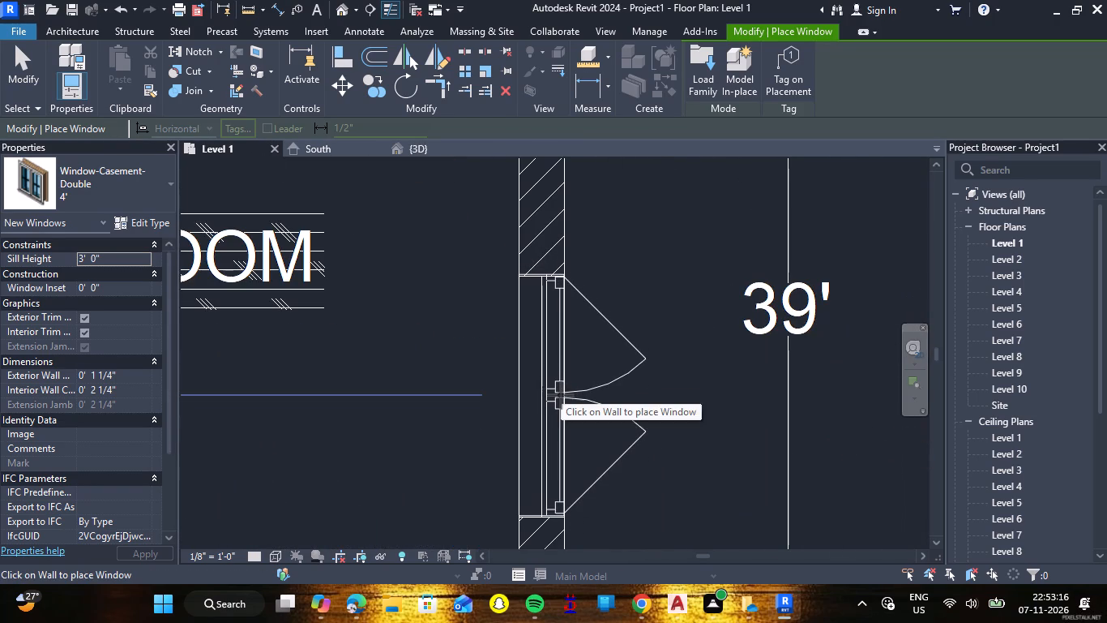
click(561, 395)
Place a 4' casement window in the right exterior wall beside the staircase, about 3'-9 1/2" below the lower toilet wall.
scroll(561, 395, down, 12)
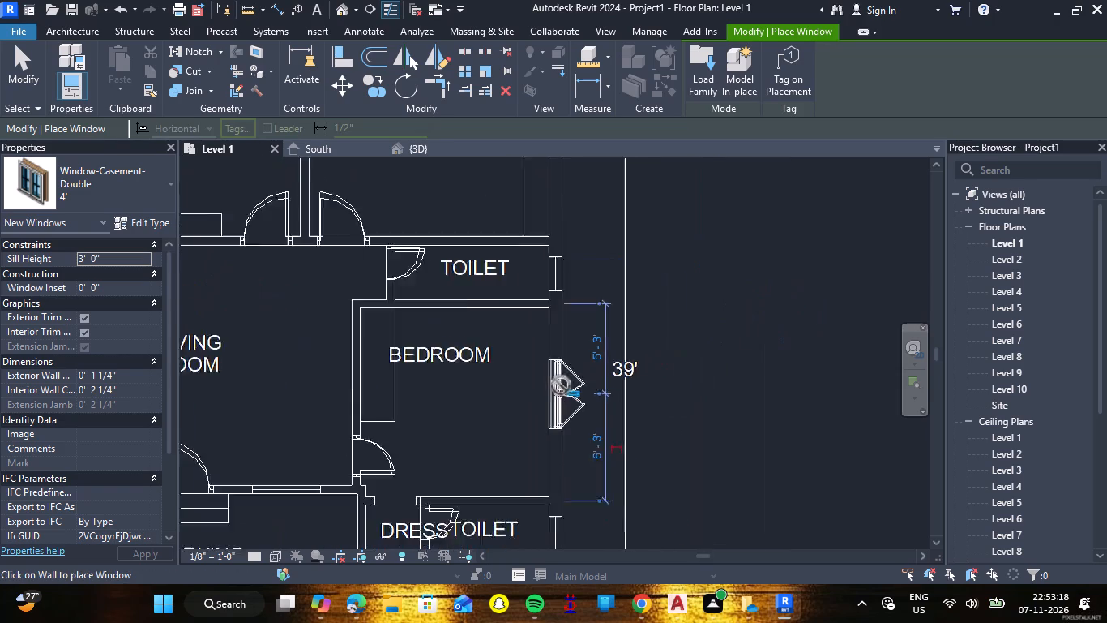
scroll(561, 385, down, 3)
scroll(566, 518, up, 10)
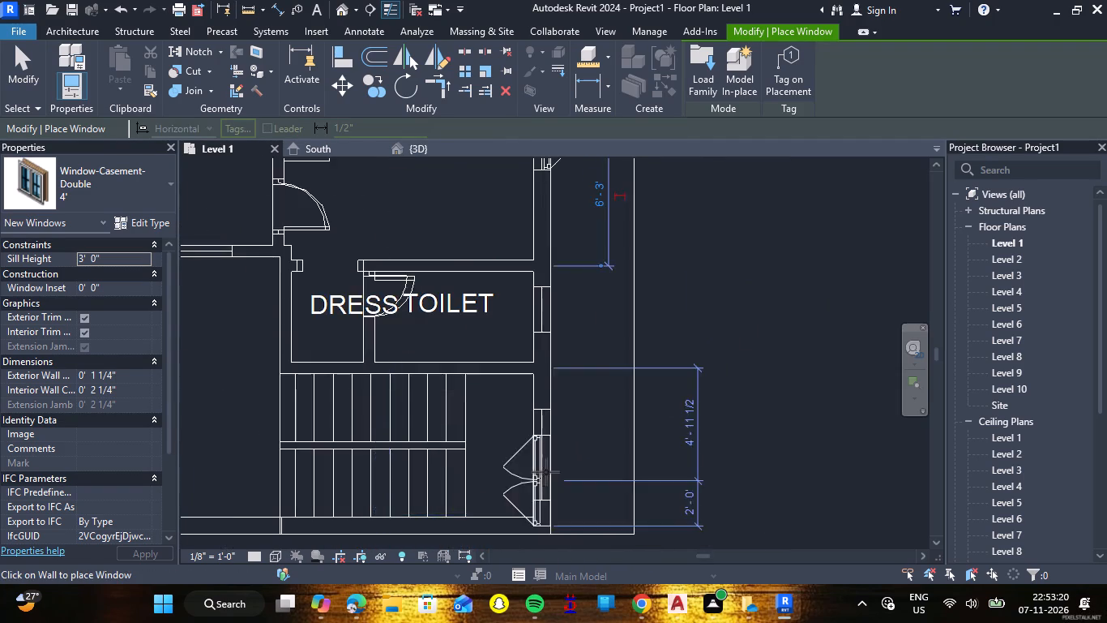
scroll(546, 472, up, 5)
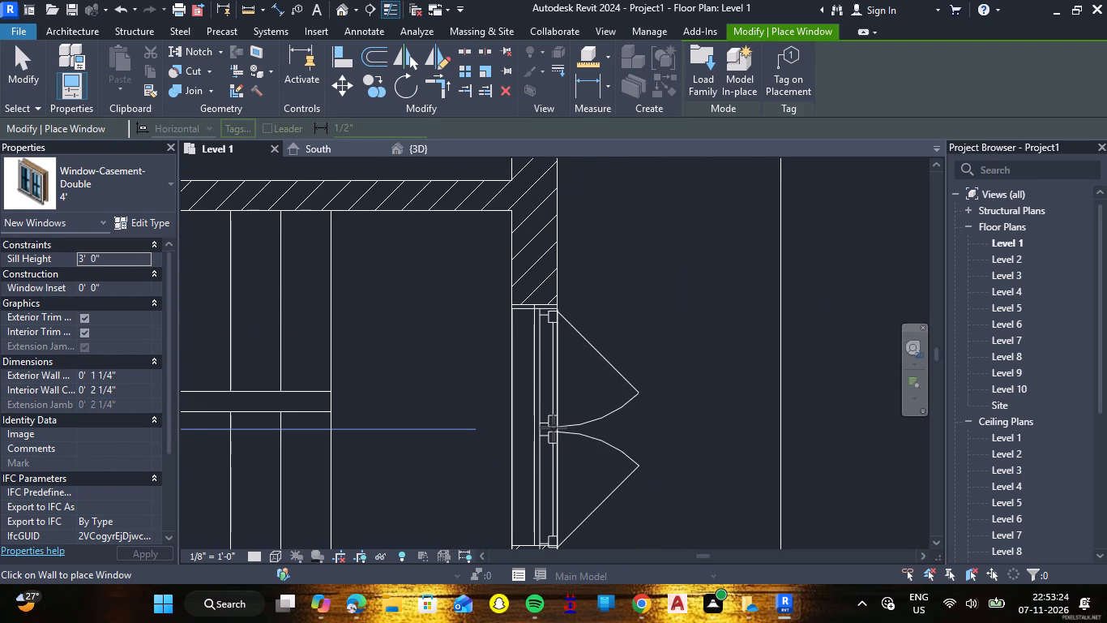
click(555, 425)
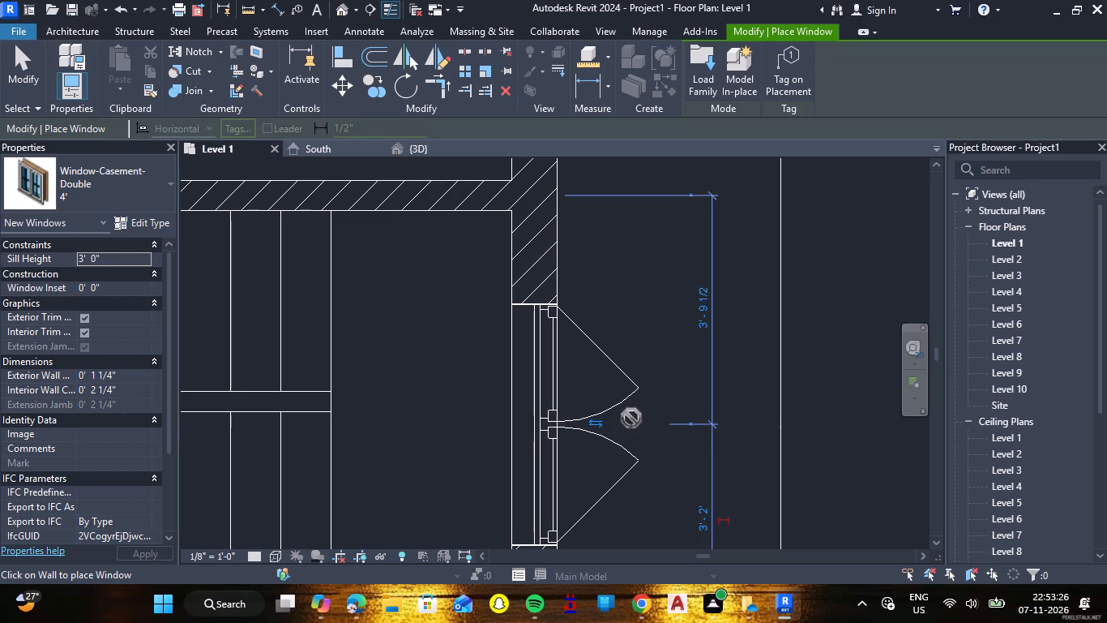
Measure the width of the CAD window opening in the upper bedroom's top wall, nearest the kitchen.
key(Escape)
scroll(632, 422, down, 7)
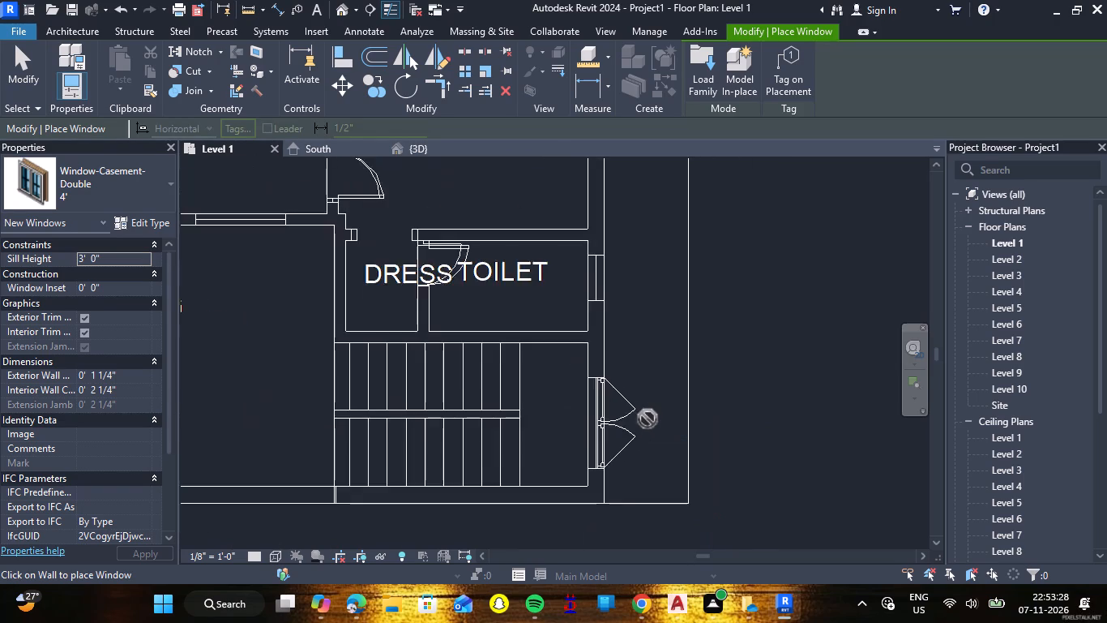
scroll(648, 419, down, 10)
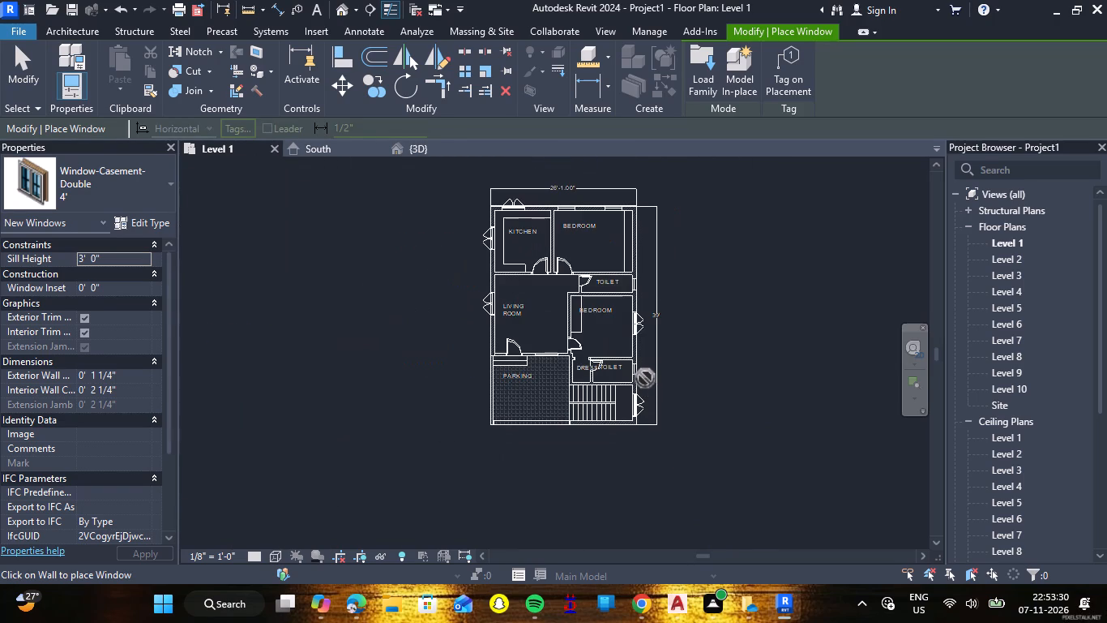
scroll(566, 191, up, 14)
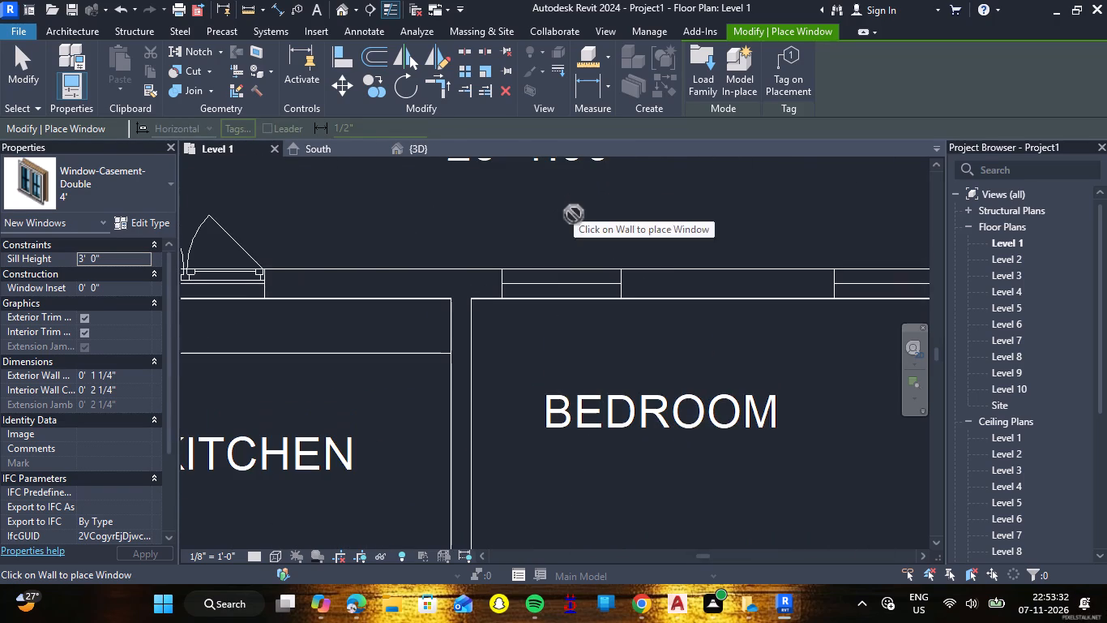
key(Escape)
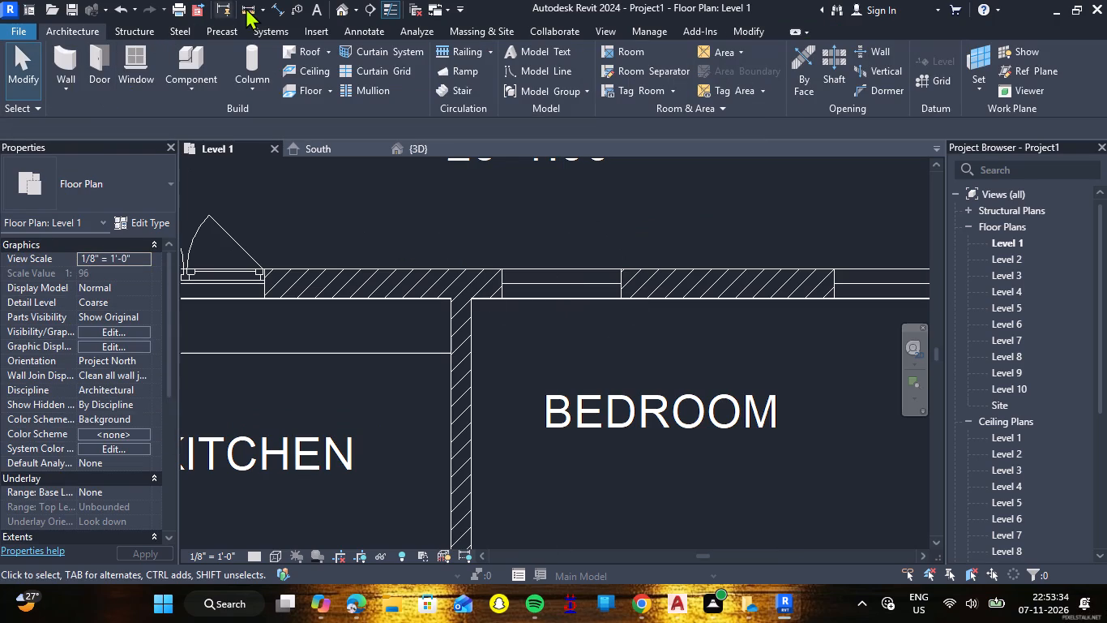
click(254, 7)
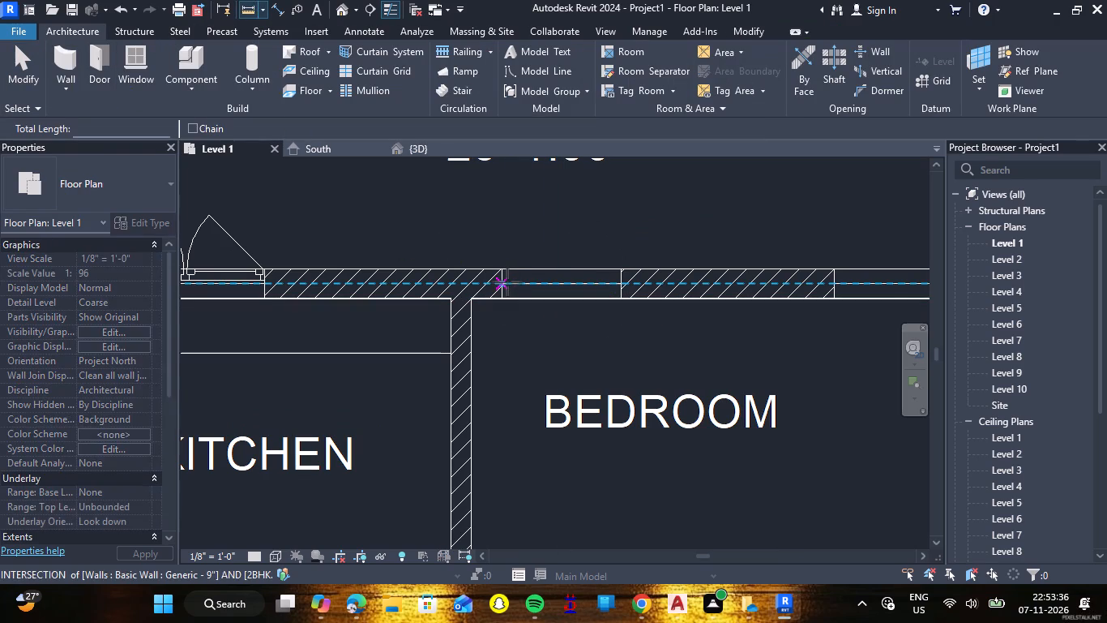
click(505, 282)
key(Escape)
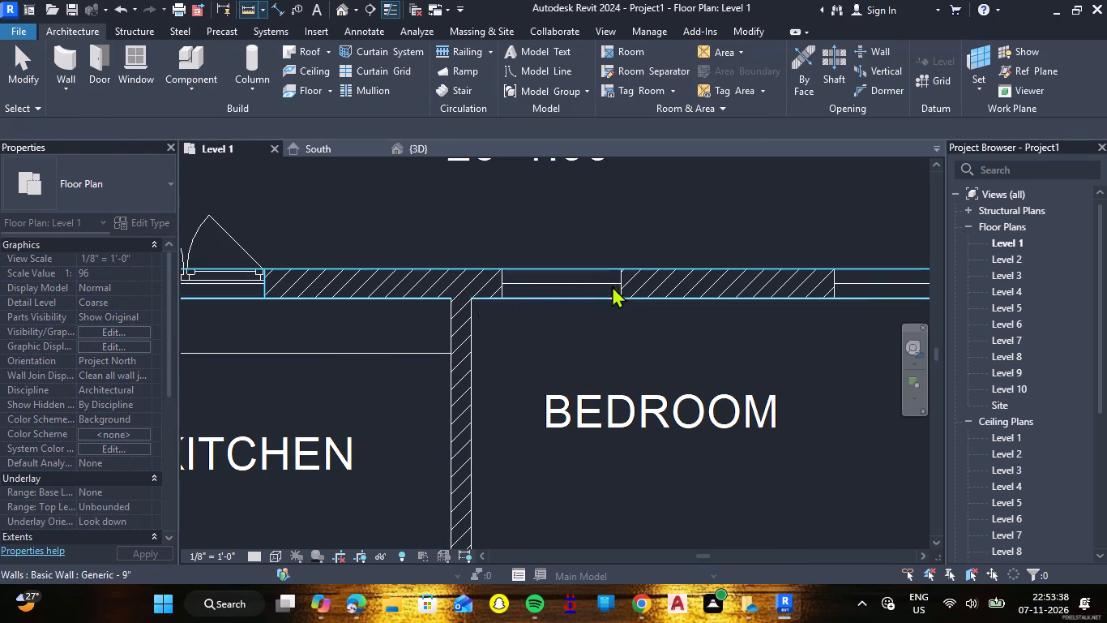
Duplicate the 4' Window-Casement-Double type as 3' and set its width to 3'.
click(109, 75)
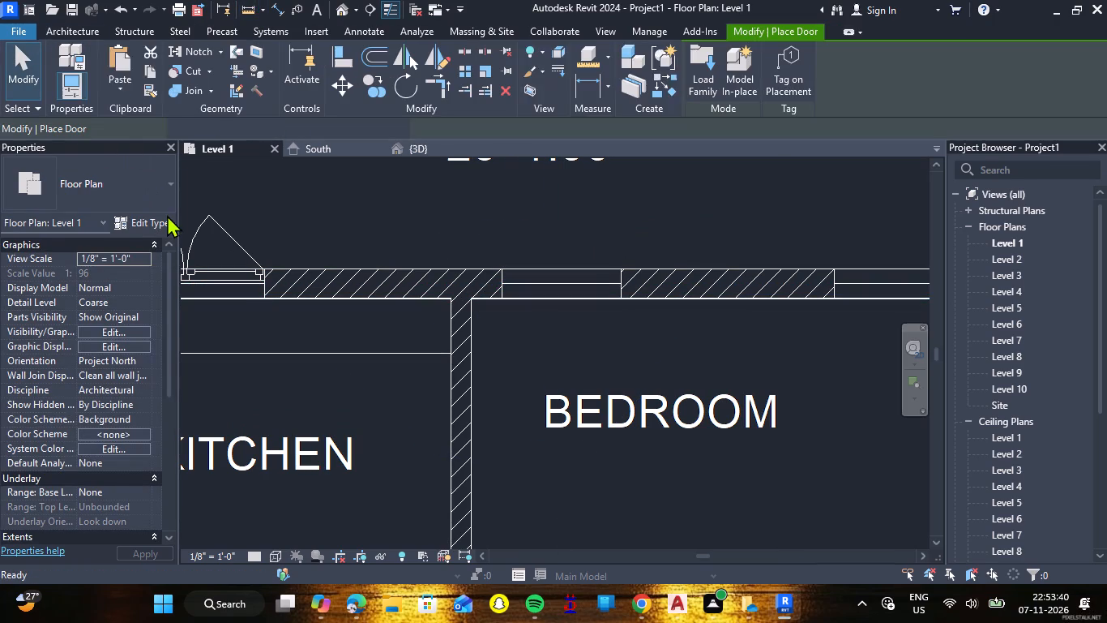
key(Escape)
click(131, 62)
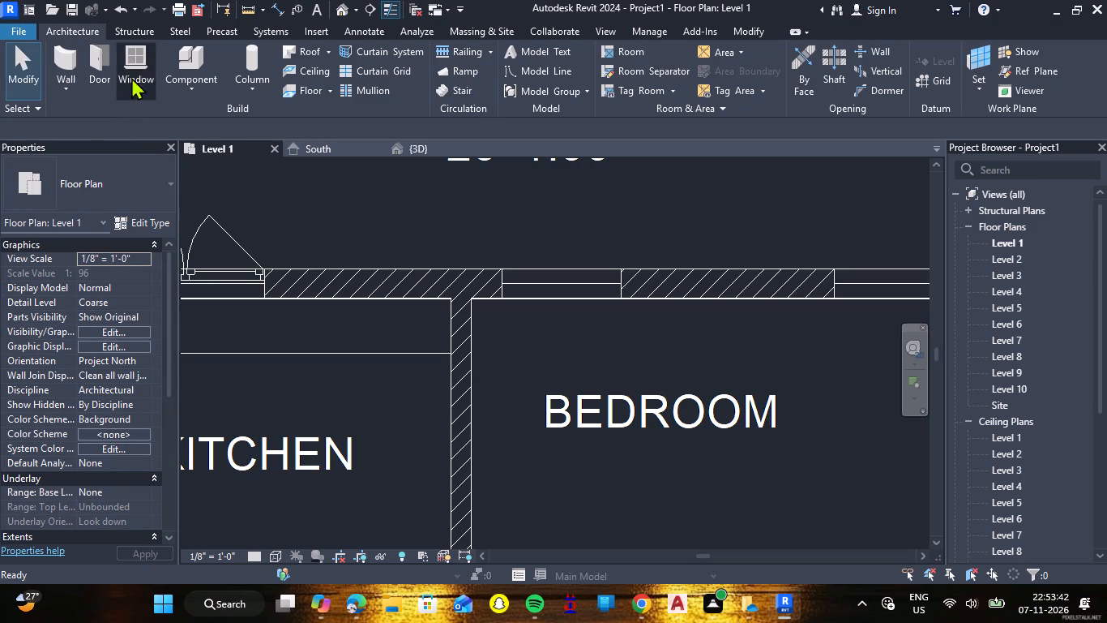
click(144, 221)
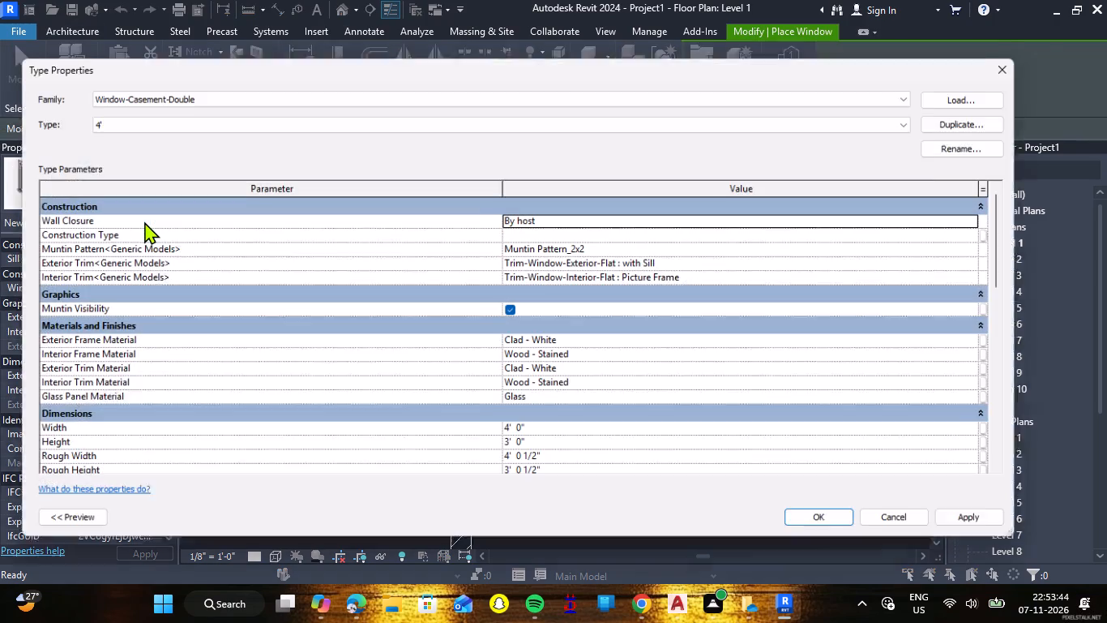
click(973, 108)
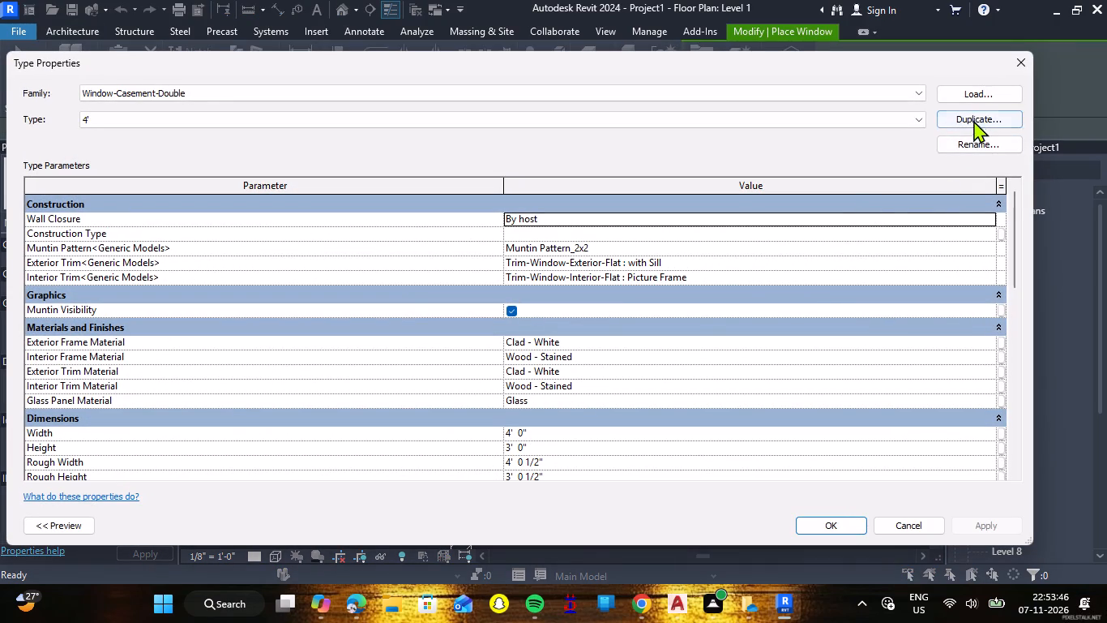
click(973, 120)
text(3')
key(Return)
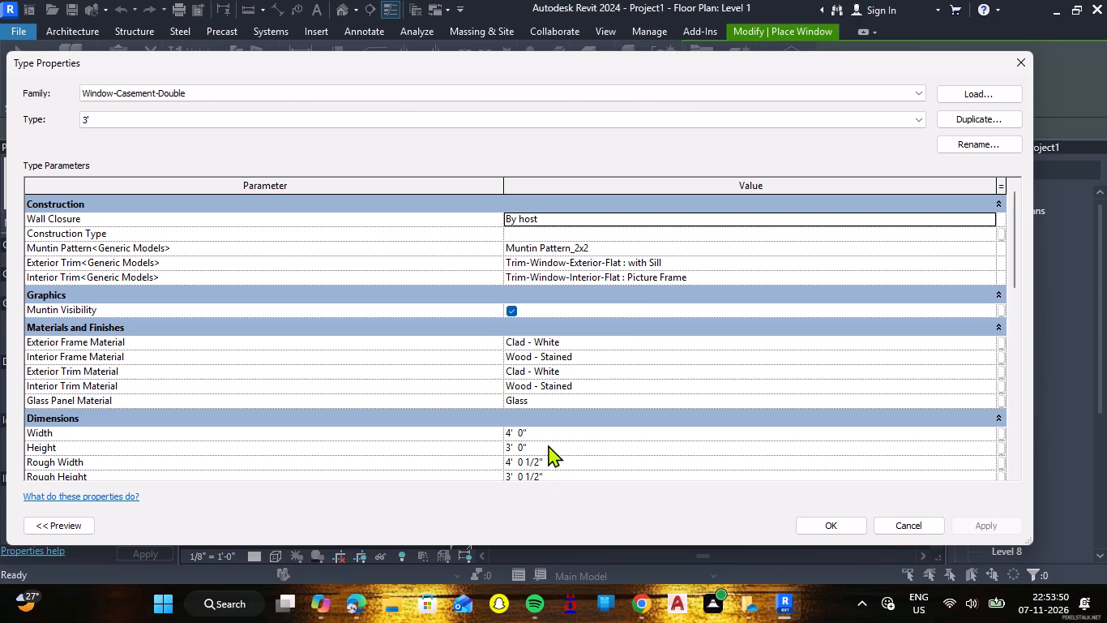
click(549, 438)
text(3')
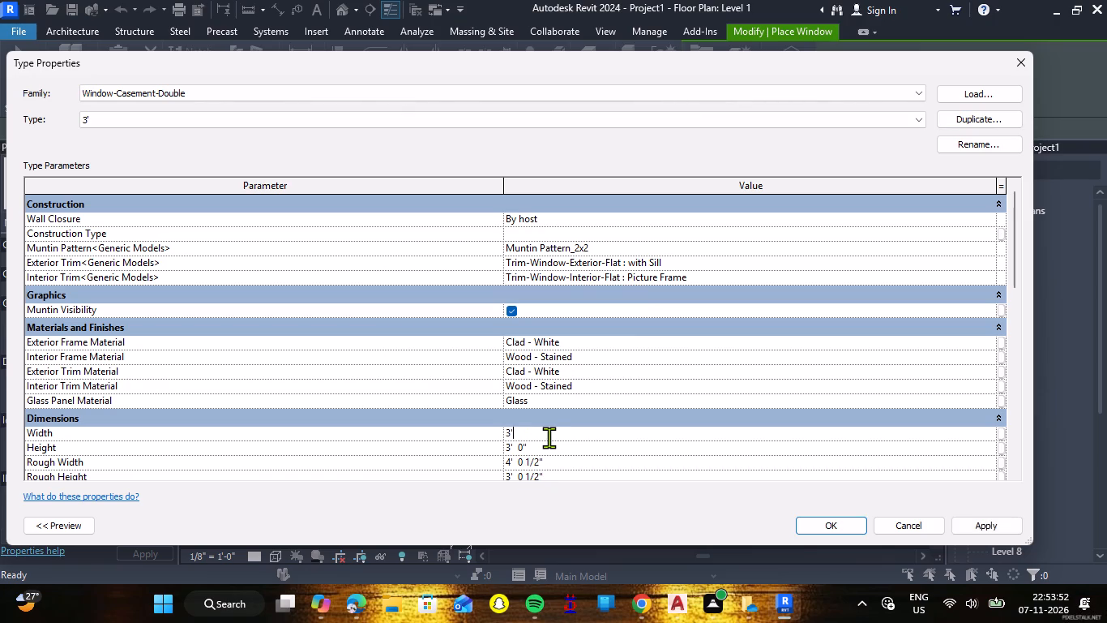
key(Return)
click(819, 527)
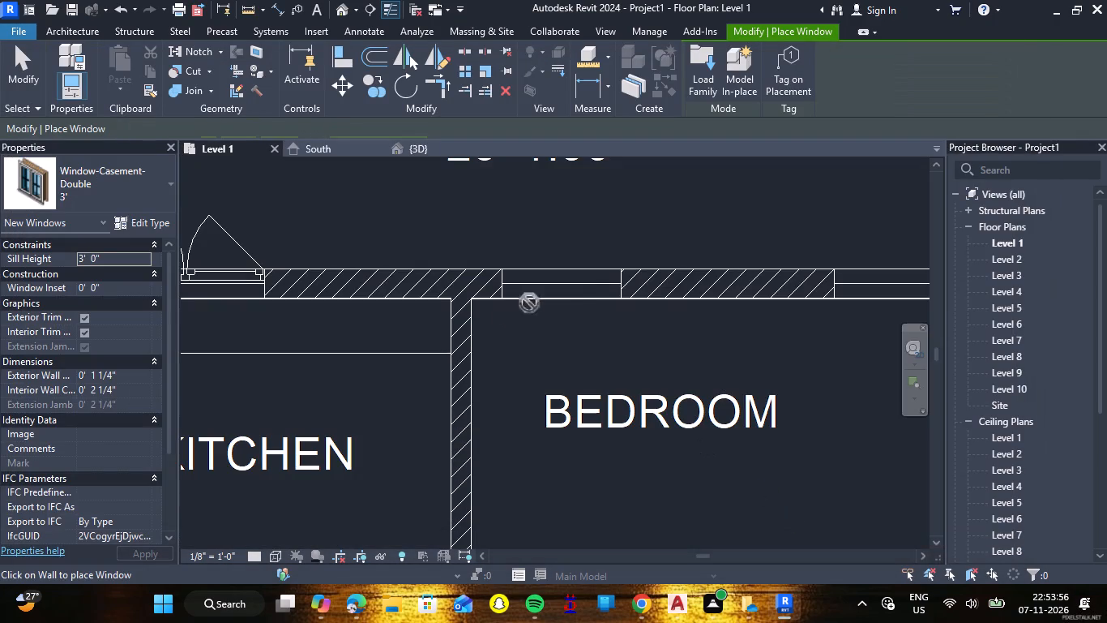
Place a 3' casement window at the upper bedroom's top-wall CAD opening nearest the kitchen, about 2'-6" from the kitchen partition.
scroll(560, 283, up, 2)
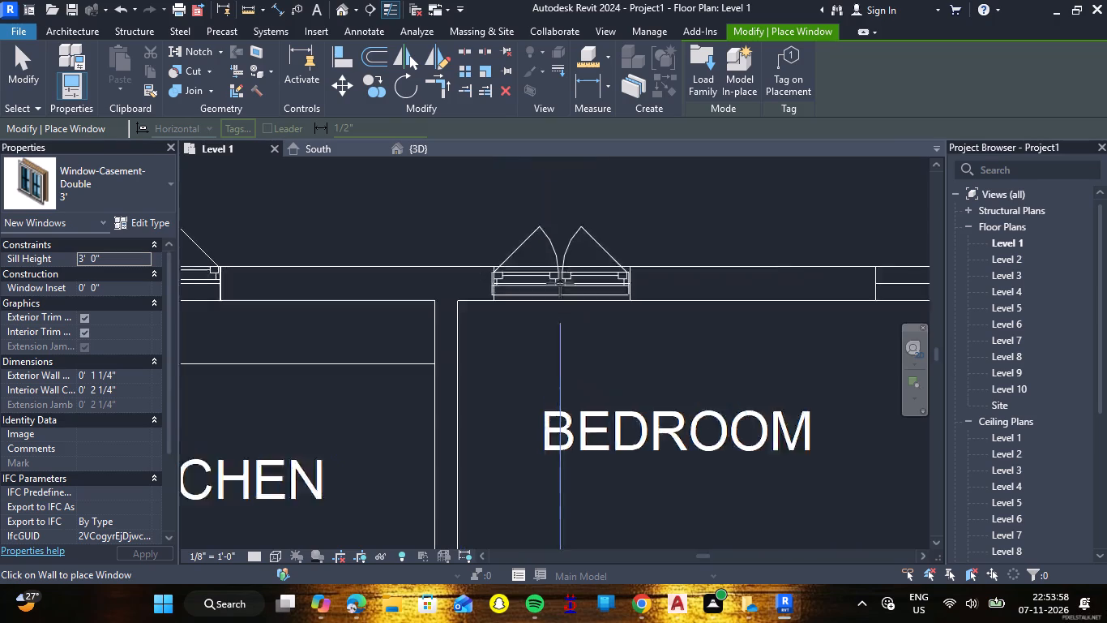
scroll(560, 283, up, 6)
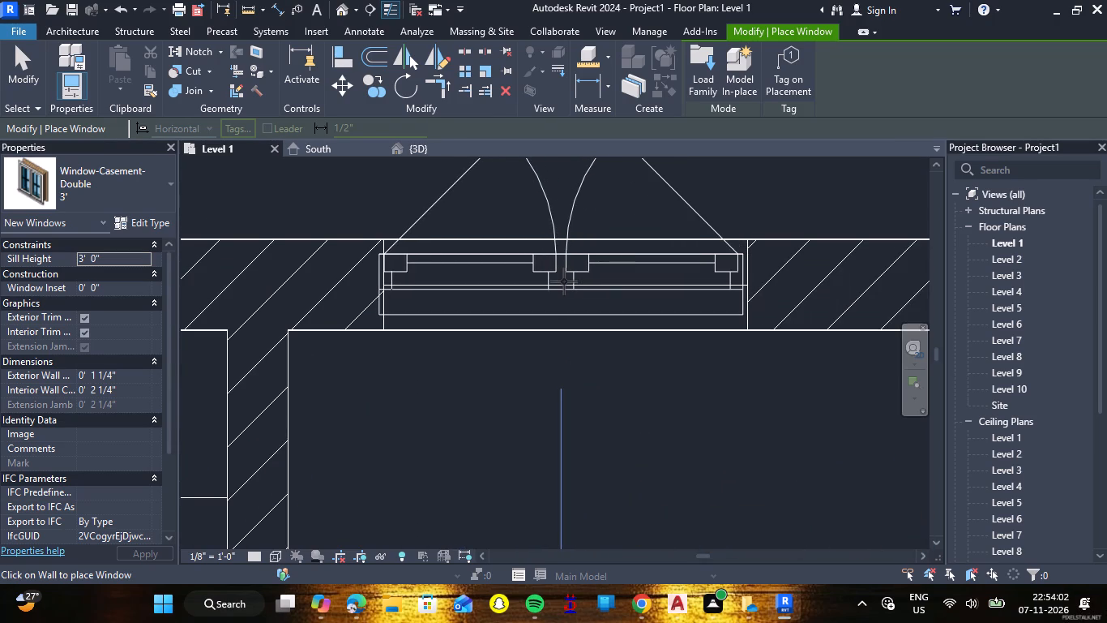
click(563, 281)
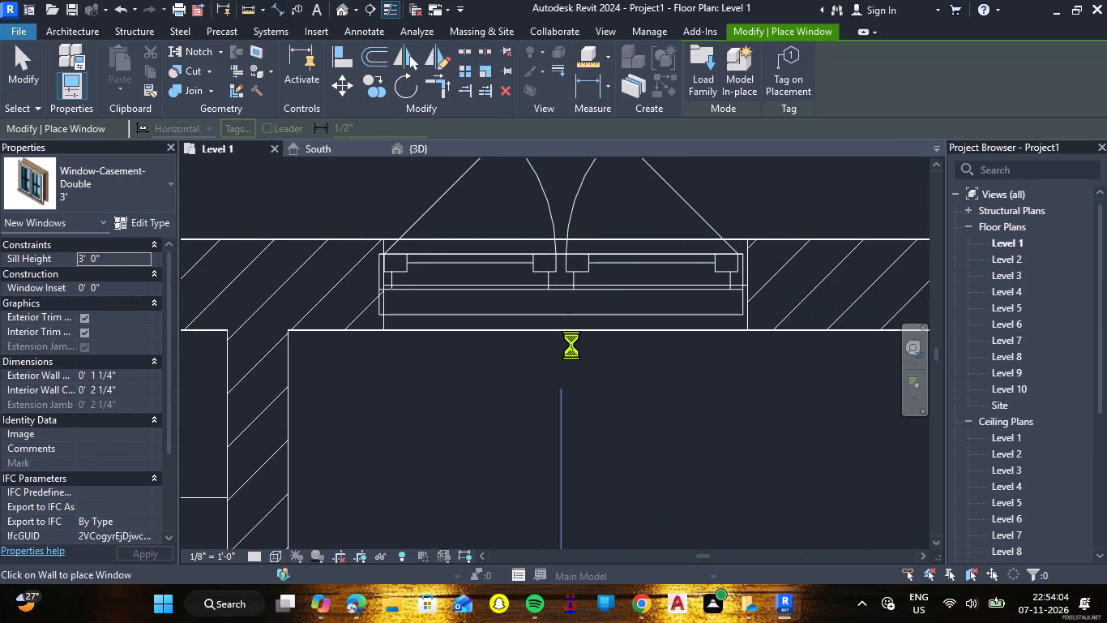
scroll(571, 345, down, 11)
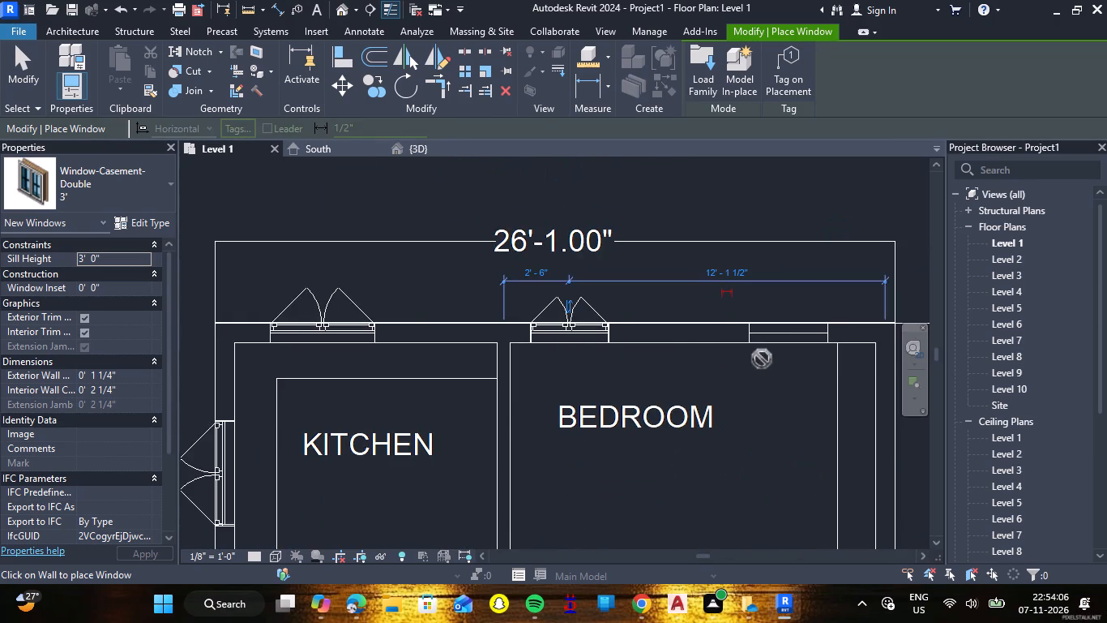
Place a second 3' casement window at the other CAD opening in the upper bedroom's top wall, near the wardrobe.
scroll(782, 341, up, 9)
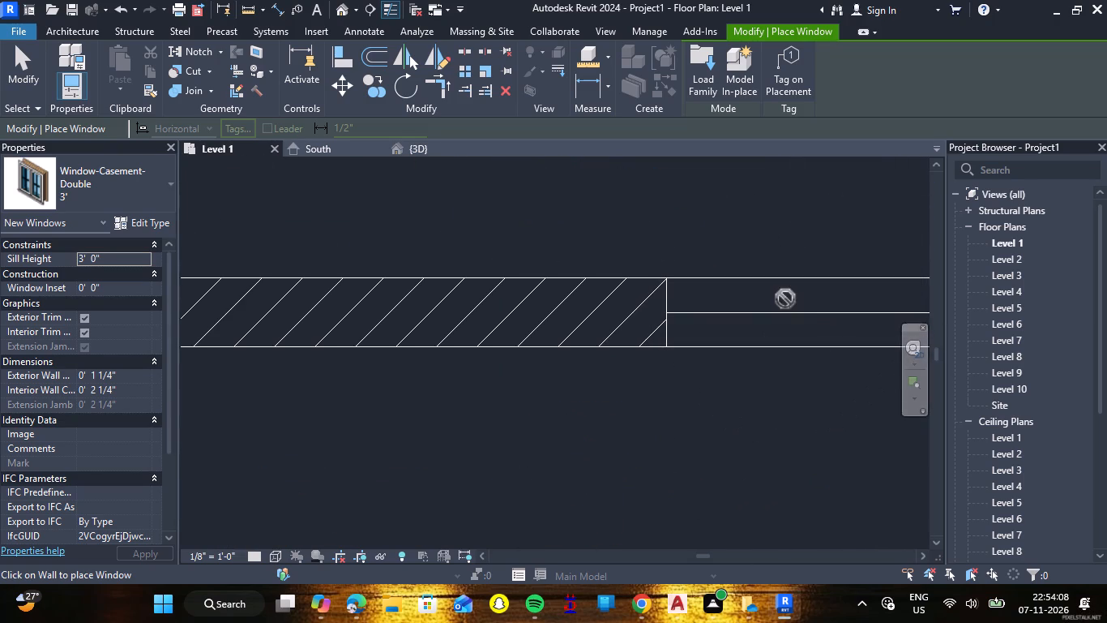
scroll(787, 322, down, 14)
scroll(780, 349, up, 12)
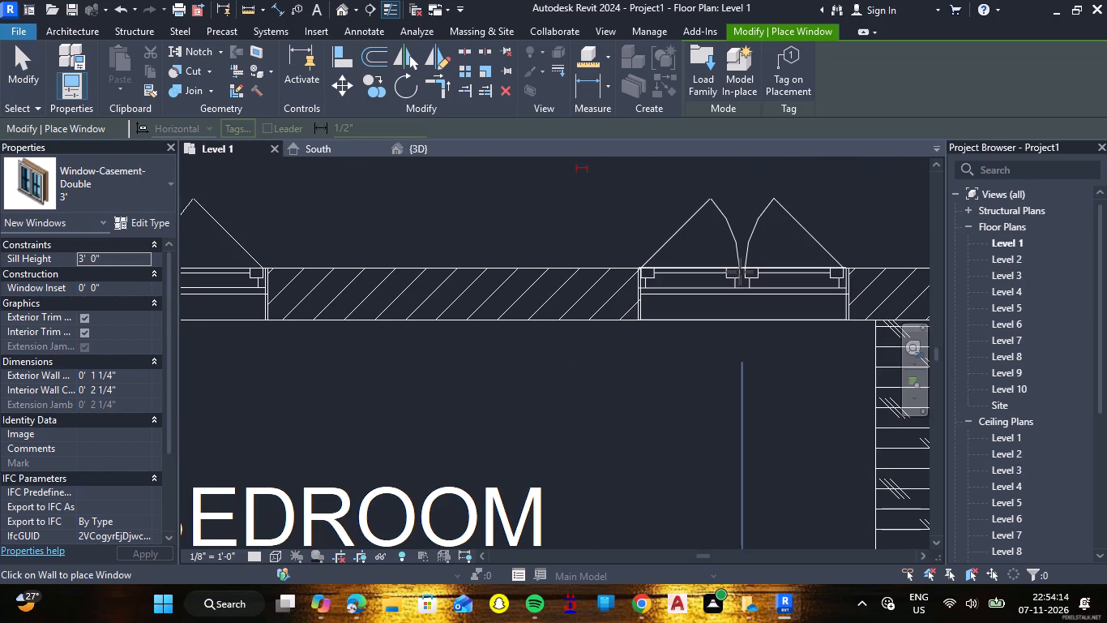
scroll(740, 272, up, 6)
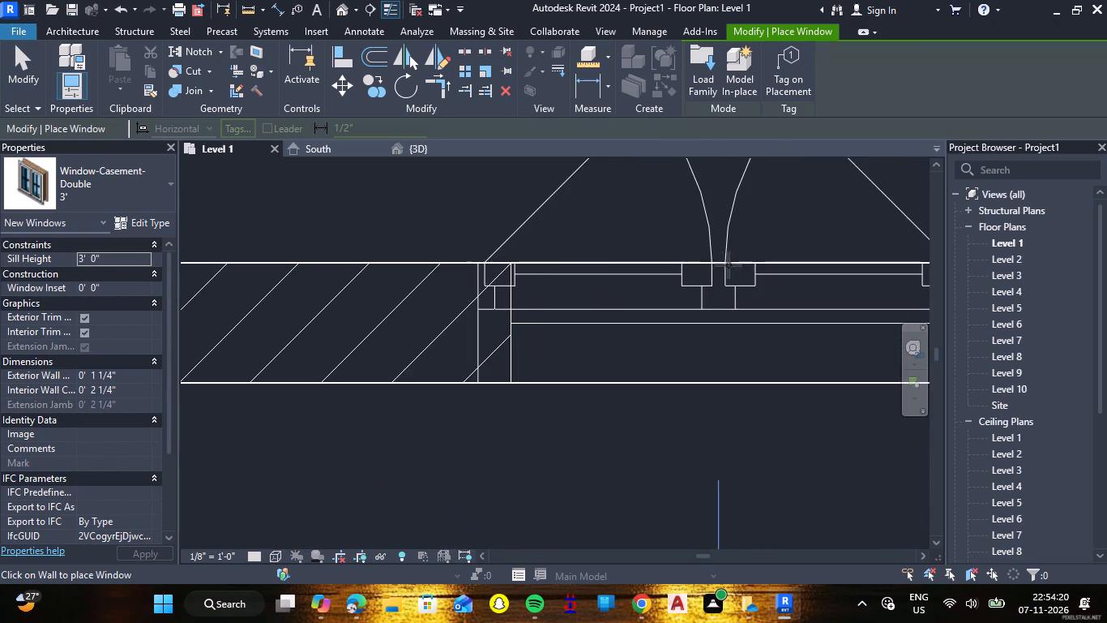
click(749, 269)
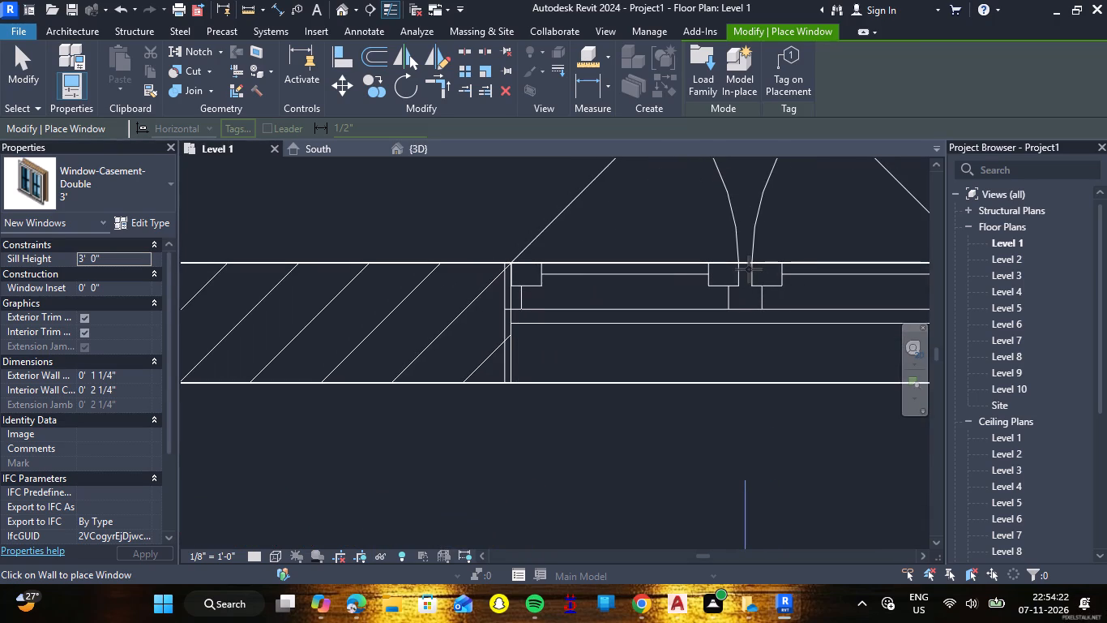
key(Escape)
scroll(576, 428, down, 7)
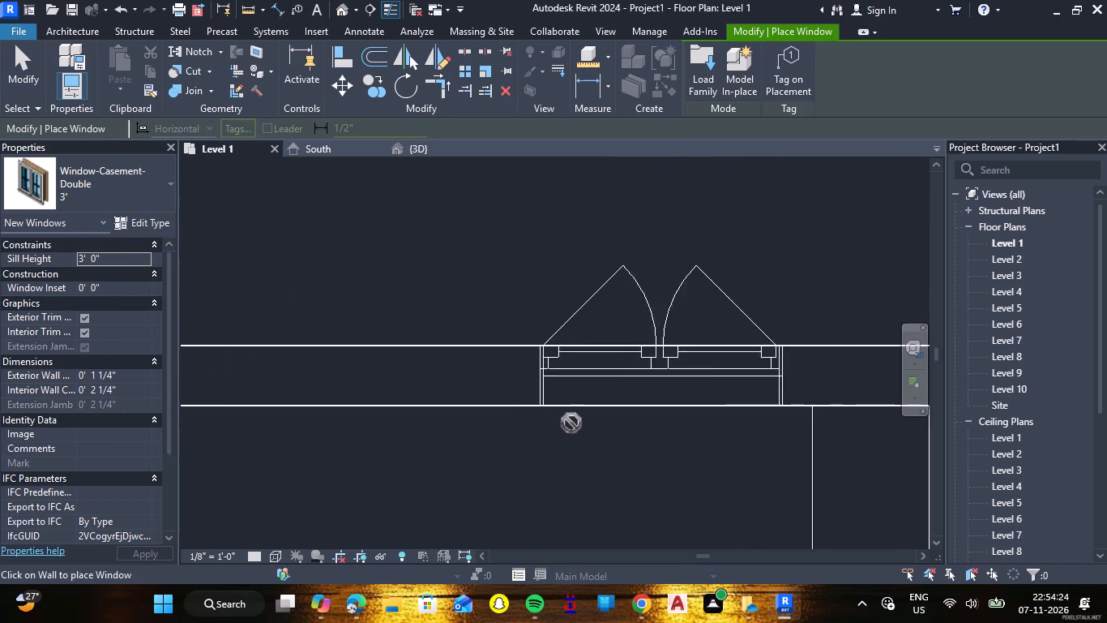
key(Escape)
Nudge the bedroom window near the wardrobe two increments right to line it up with its CAD opening.
scroll(619, 423, up, 6)
click(655, 310)
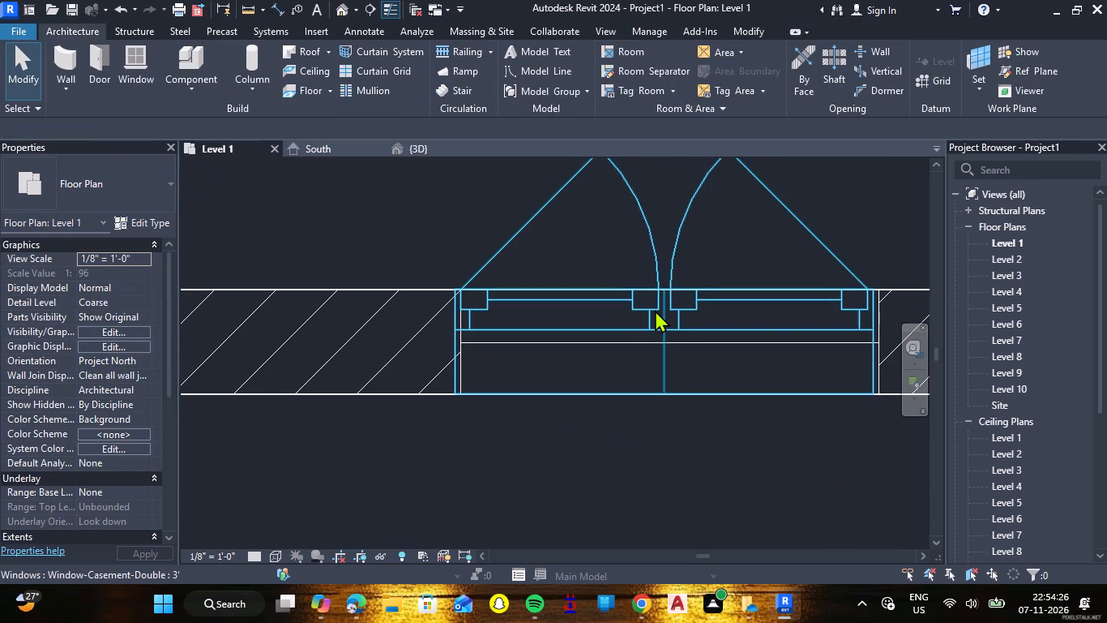
key(Right)
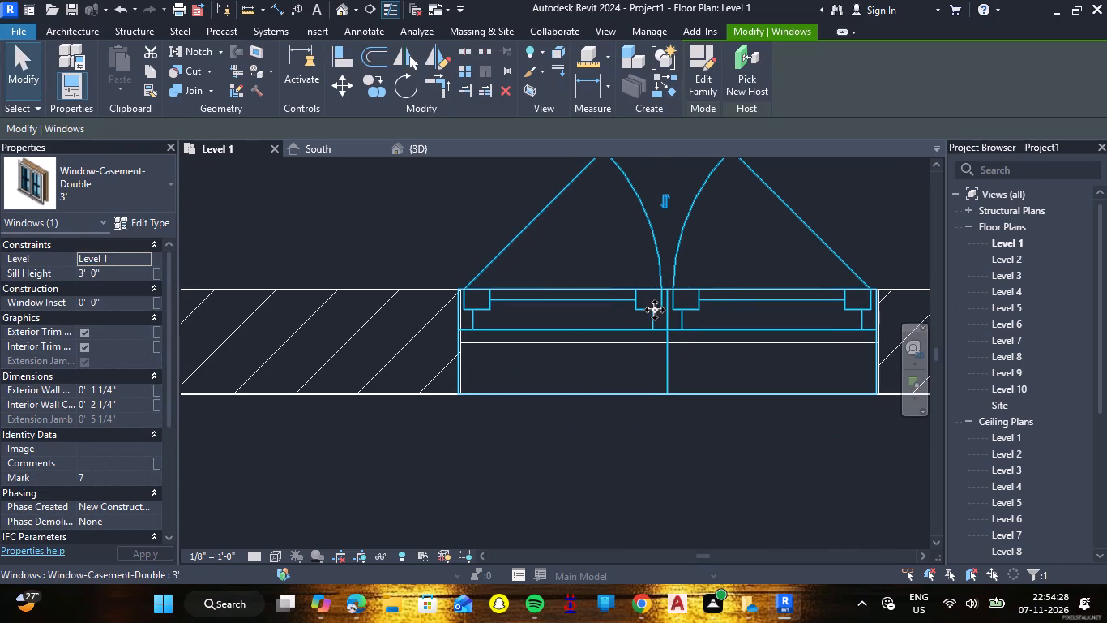
key(Right)
key(Escape)
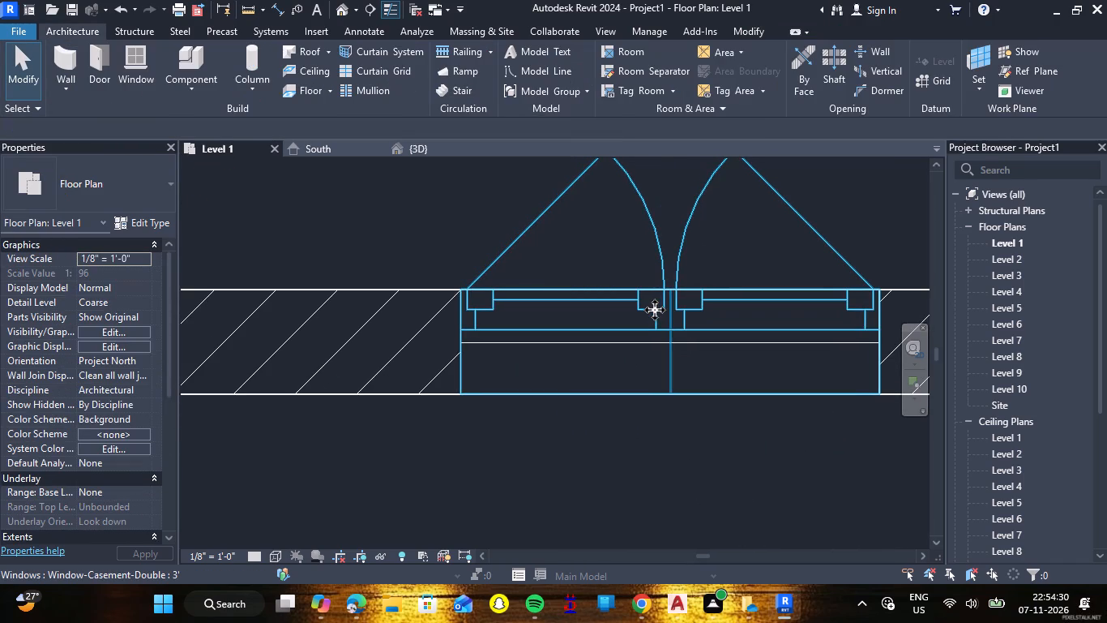
Nudge the top 9" exterior wall two increments right to line up the bedroom window near the kitchen with its CAD opening.
scroll(655, 310, down, 5)
scroll(628, 398, down, 5)
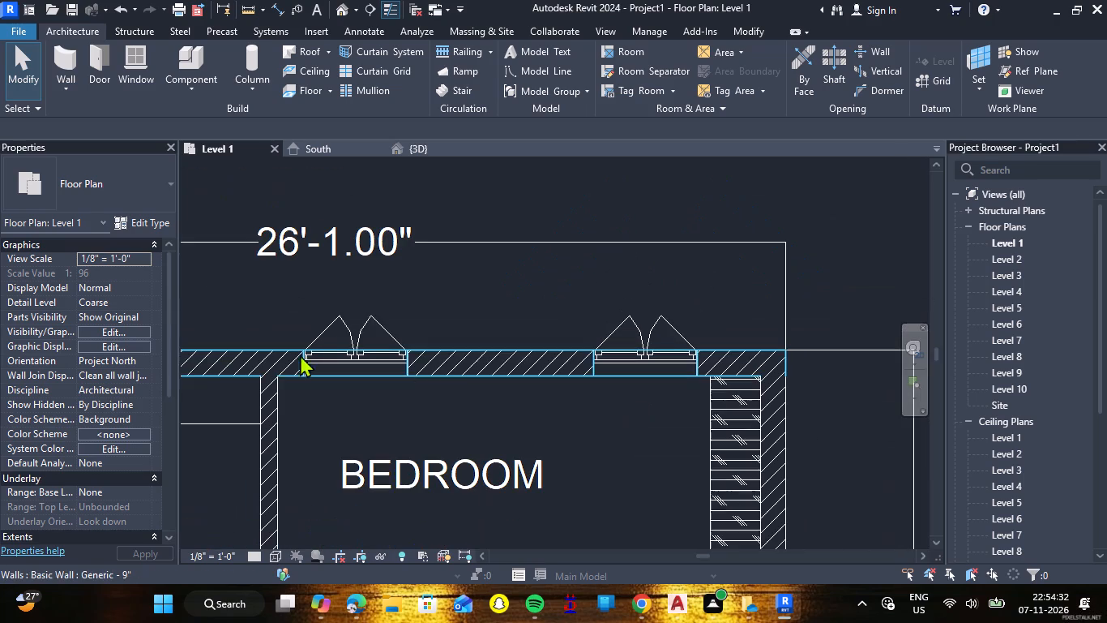
scroll(369, 374, up, 7)
scroll(265, 379, down, 8)
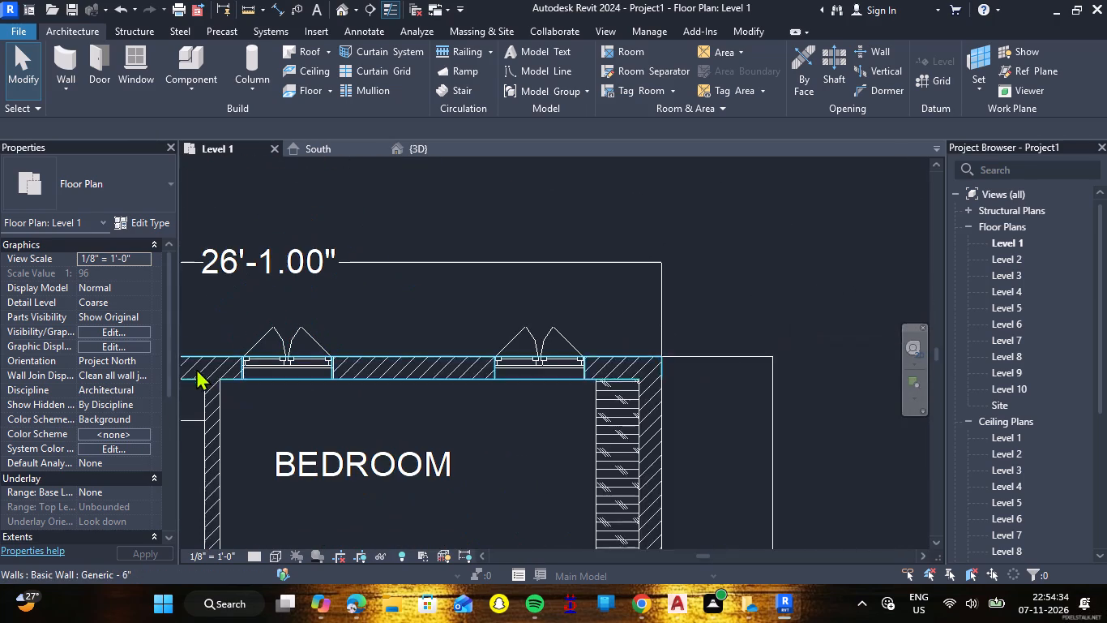
scroll(194, 364, up, 7)
scroll(292, 380, up, 4)
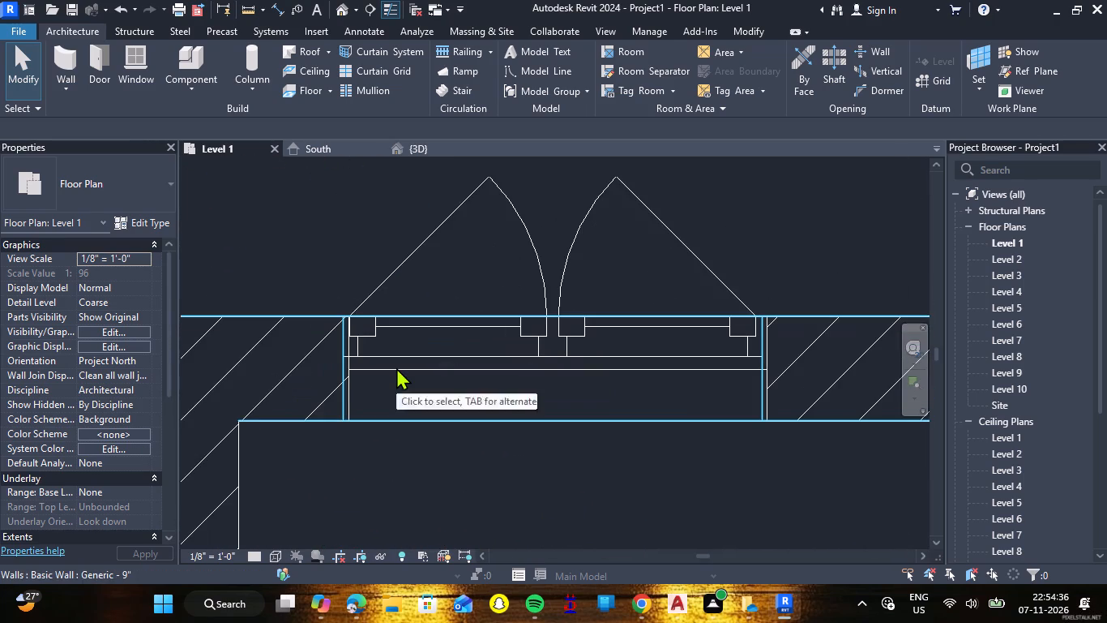
click(396, 367)
key(Right)
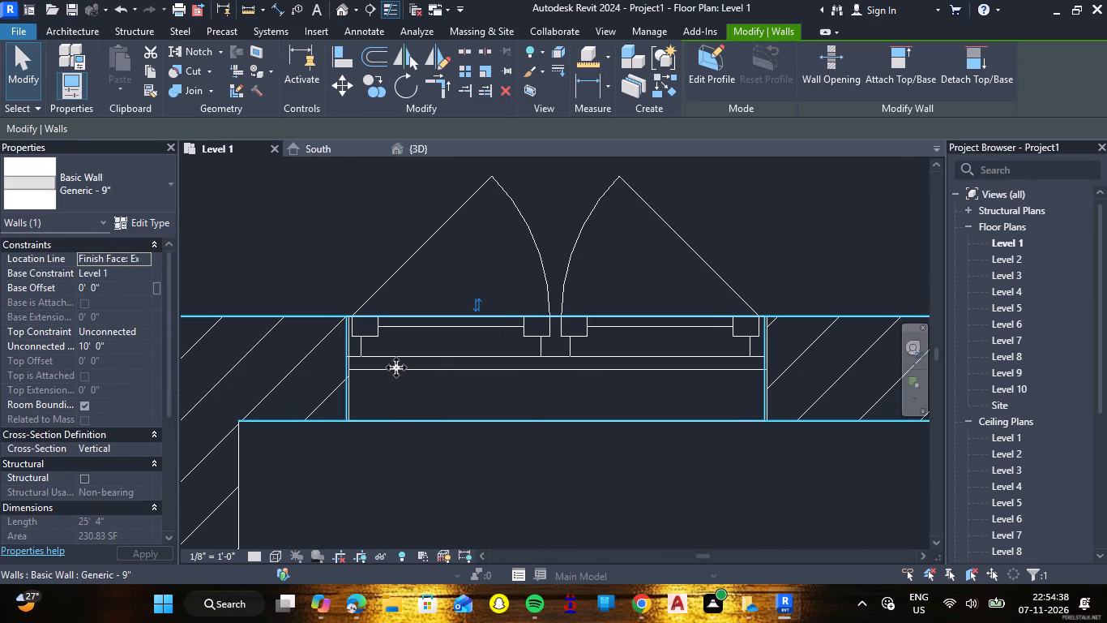
key(Right)
key(Escape)
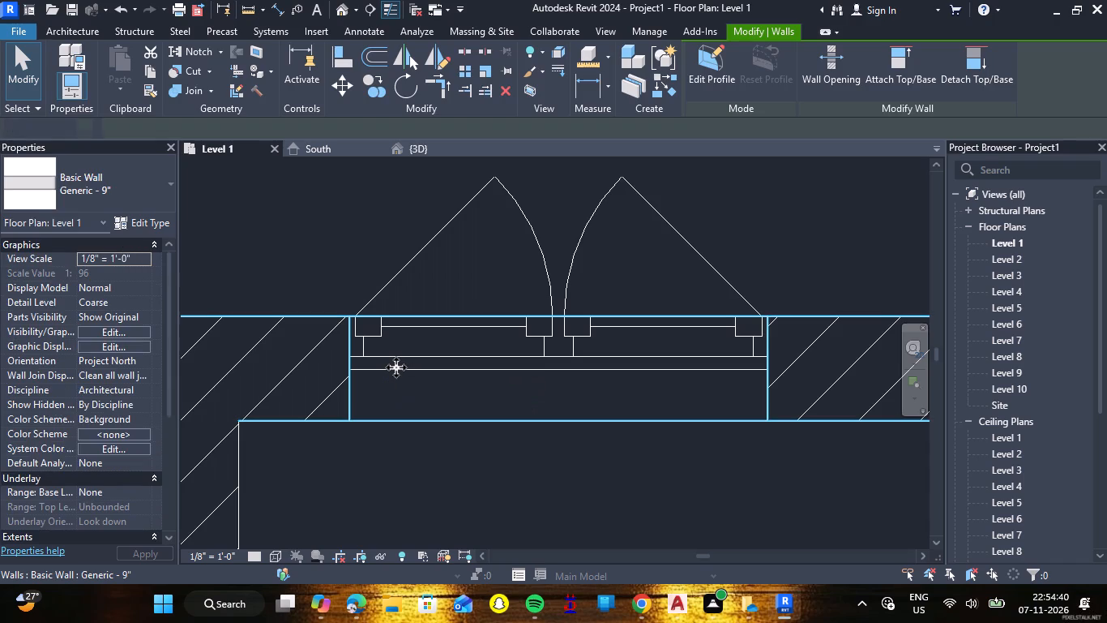
Start a window placement with the Fixed 16" x 24" type and duplicate that type as 2'.
scroll(470, 442, down, 16)
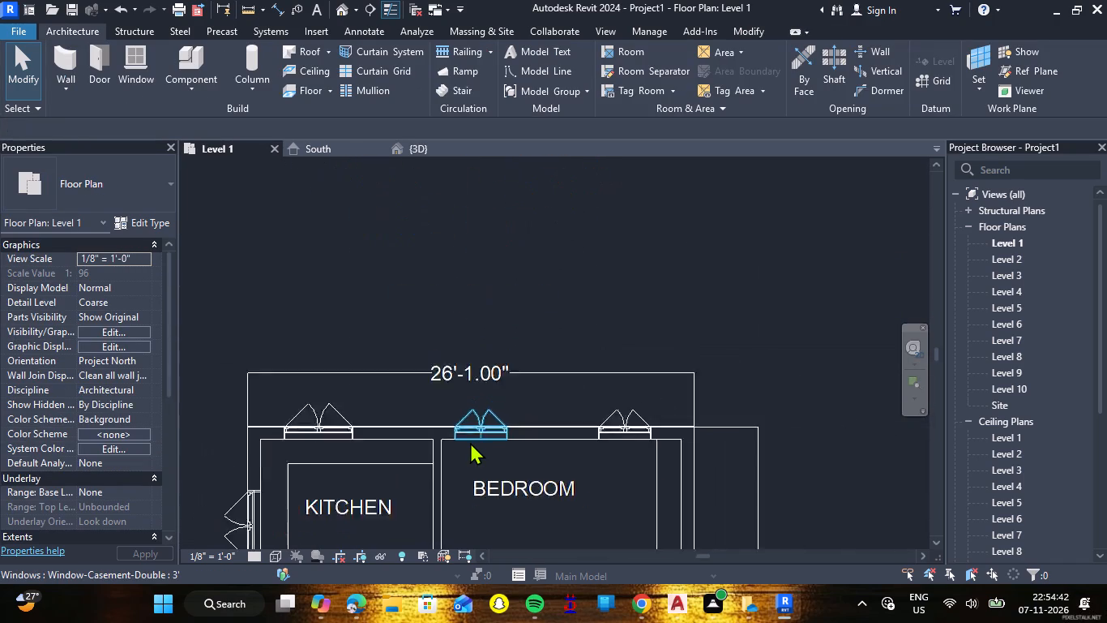
scroll(470, 442, down, 12)
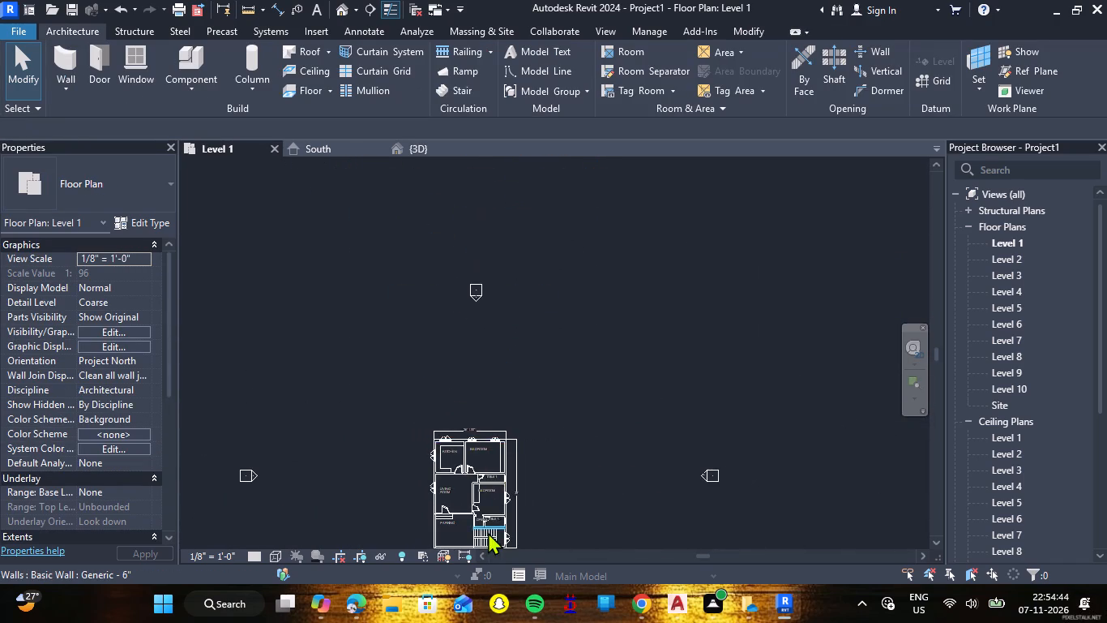
scroll(487, 532, up, 6)
scroll(481, 503, down, 5)
scroll(480, 545, up, 3)
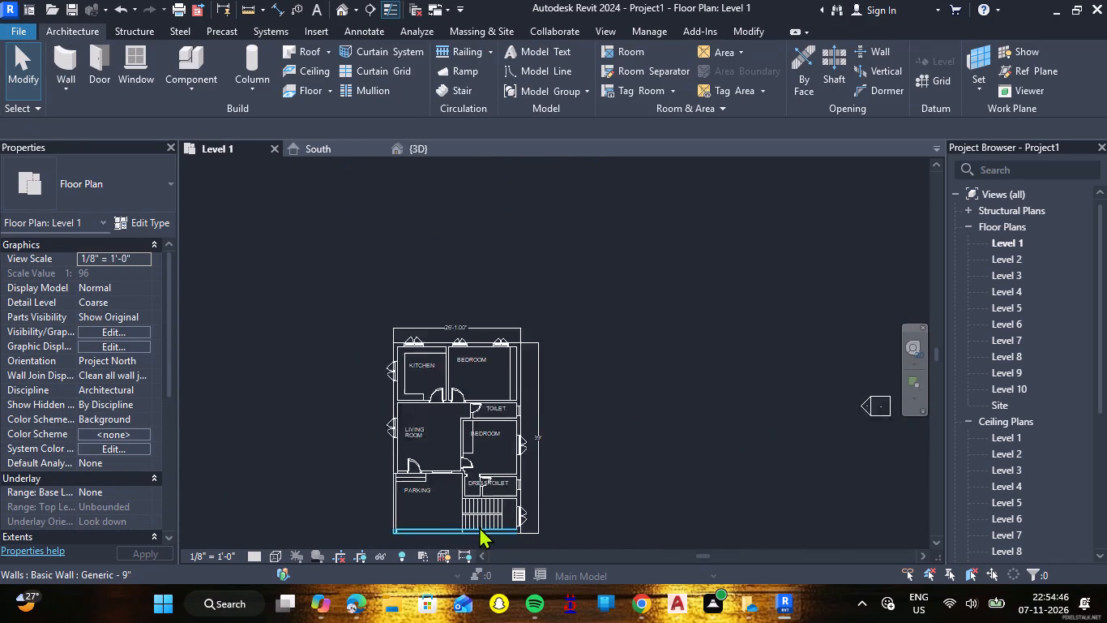
scroll(479, 526, up, 6)
scroll(568, 436, up, 8)
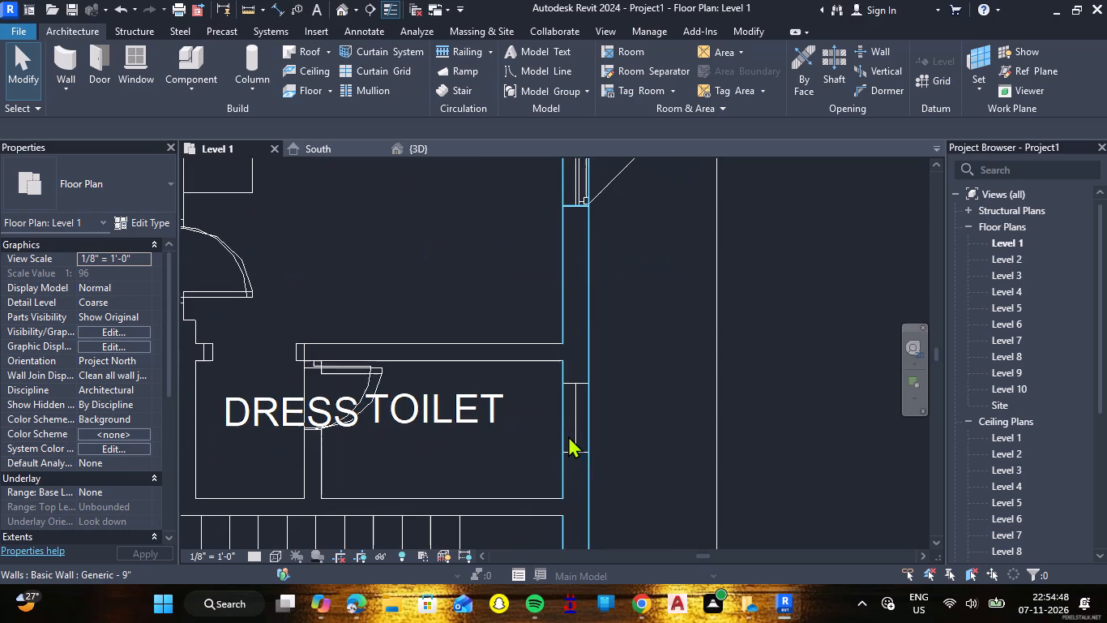
click(139, 67)
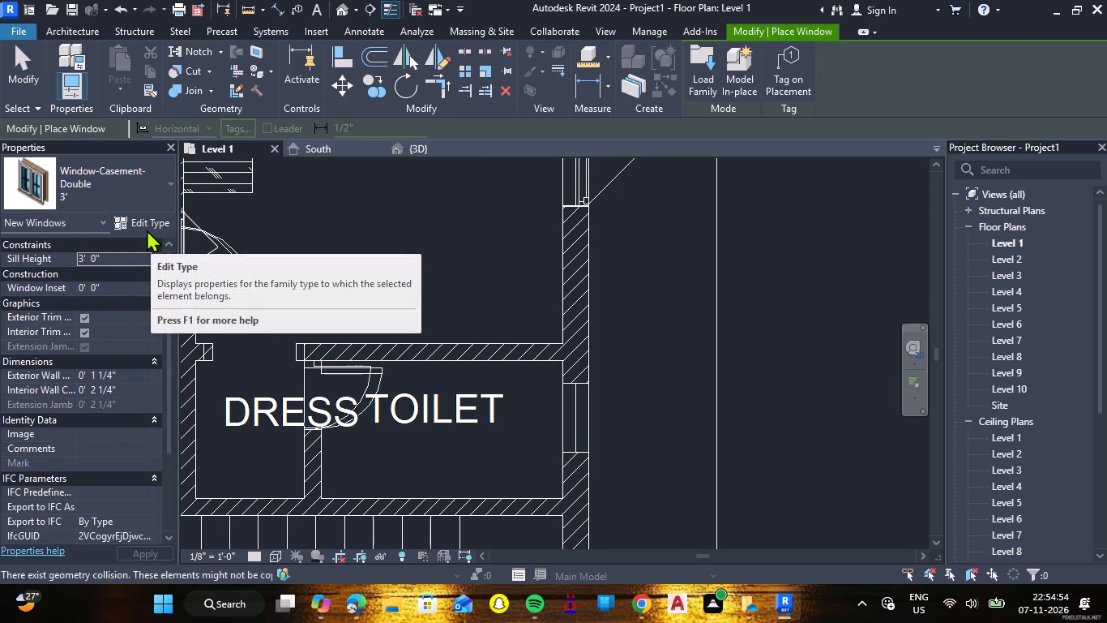
click(172, 186)
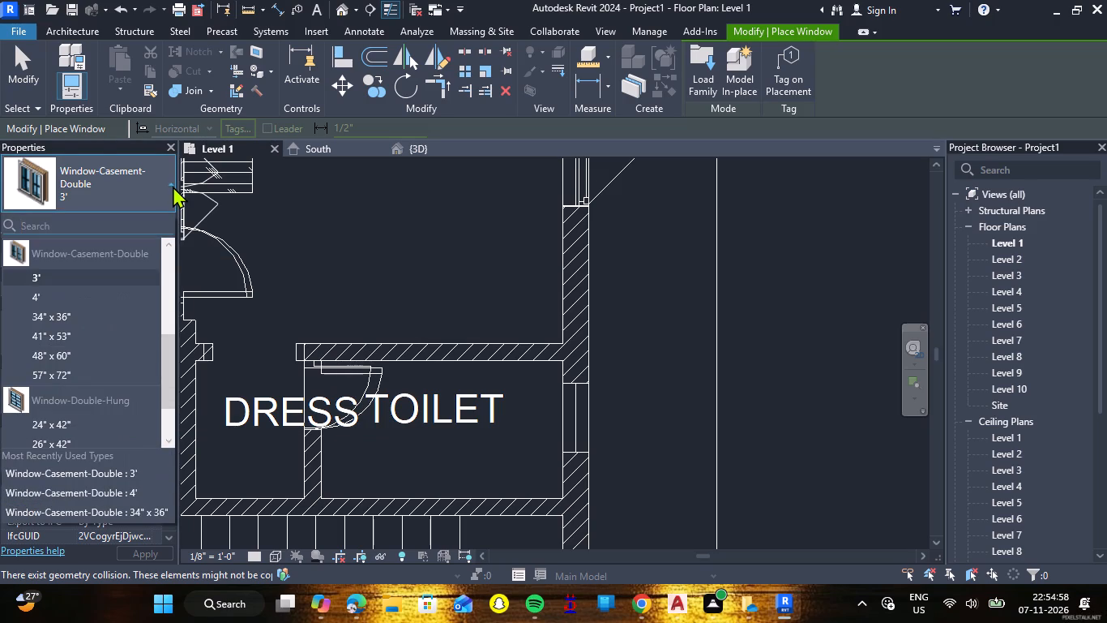
scroll(75, 337, up, 6)
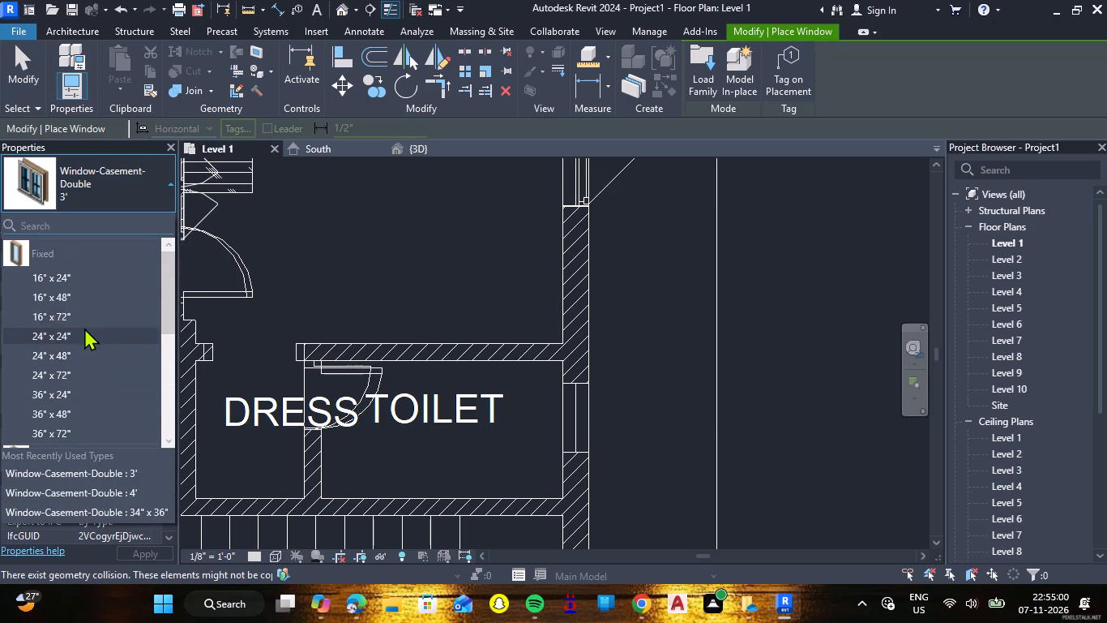
click(72, 277)
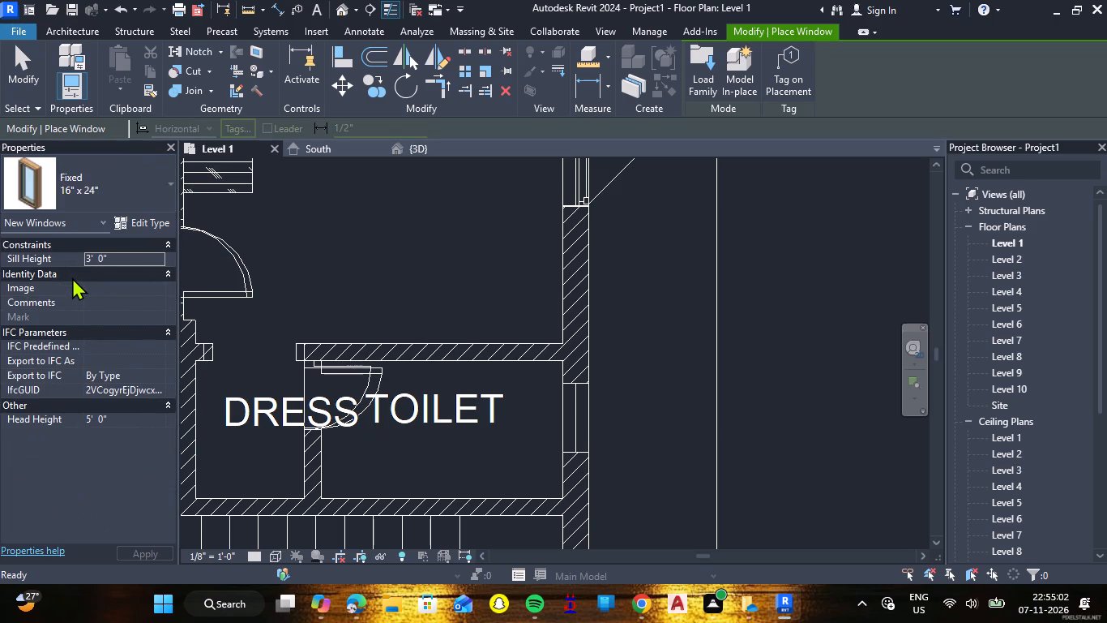
click(135, 218)
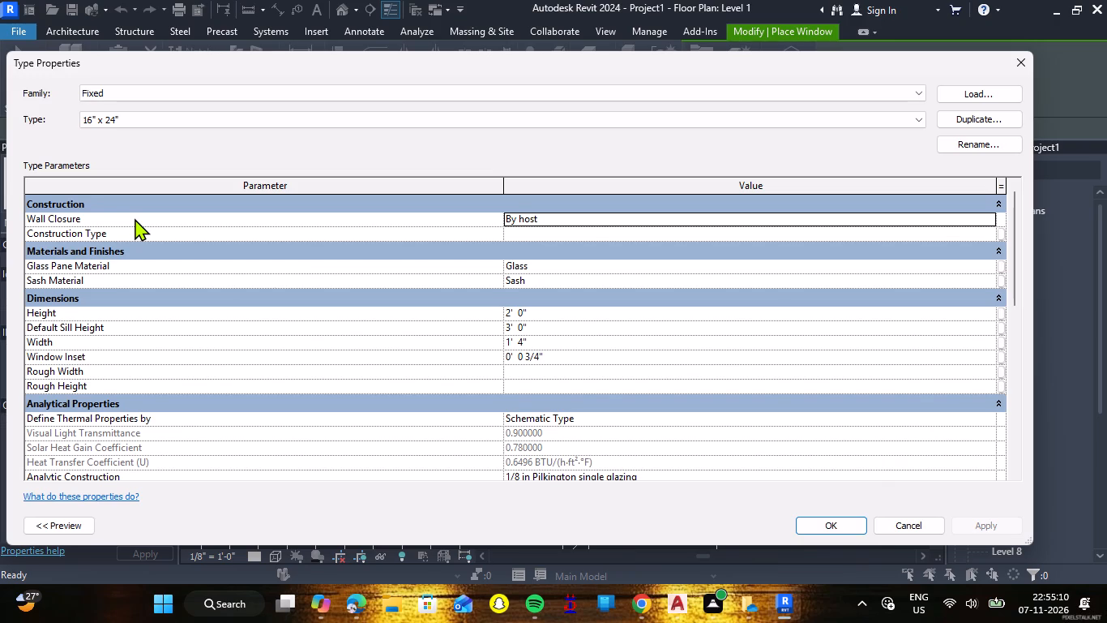
click(1011, 119)
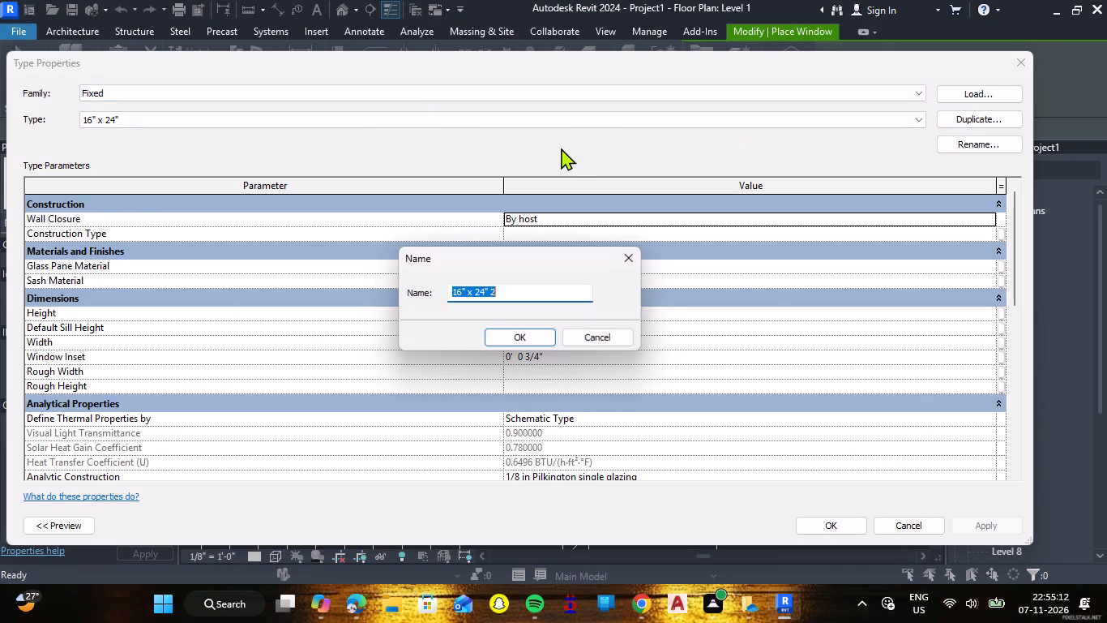
key(2)
key(apostrophe)
key(Return)
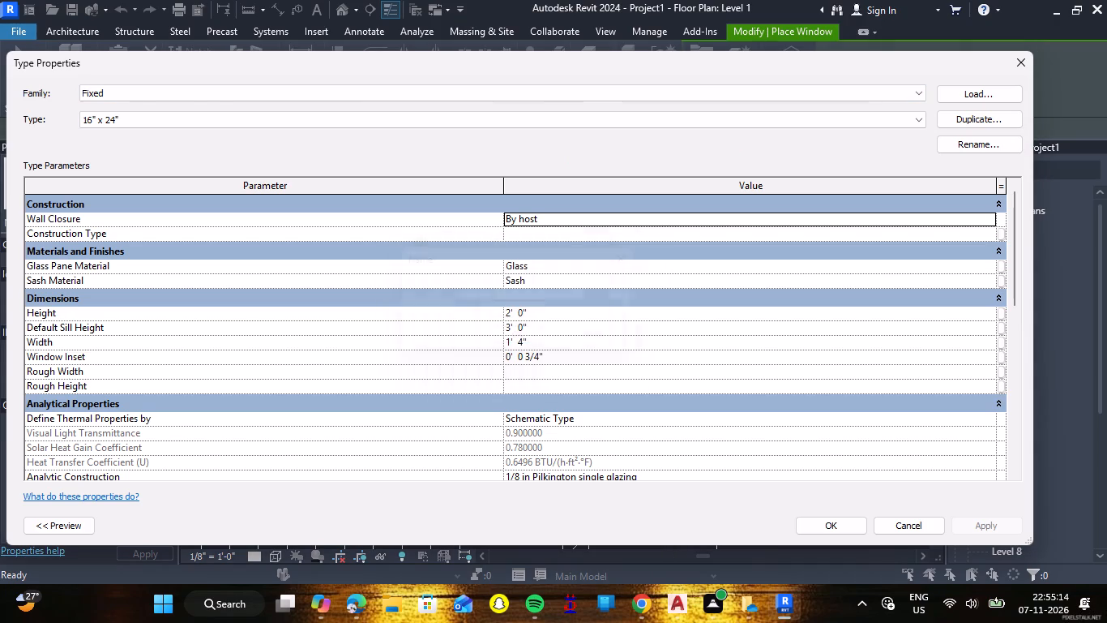
Set the 2' fixed window type's default sill height to 1' and accept the type properties.
click(548, 313)
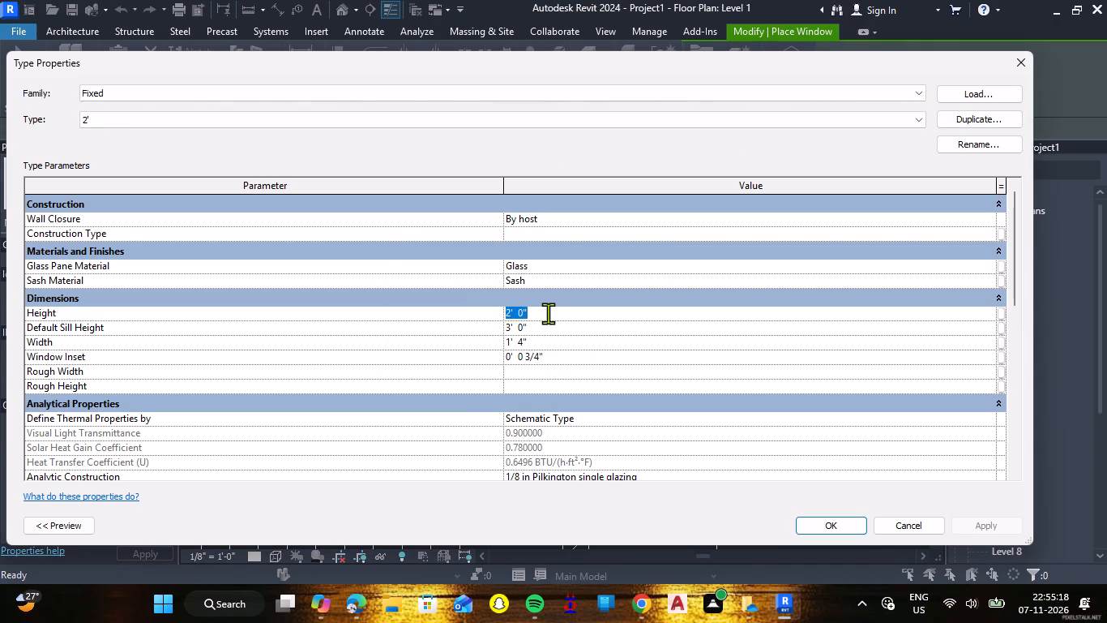
click(548, 313)
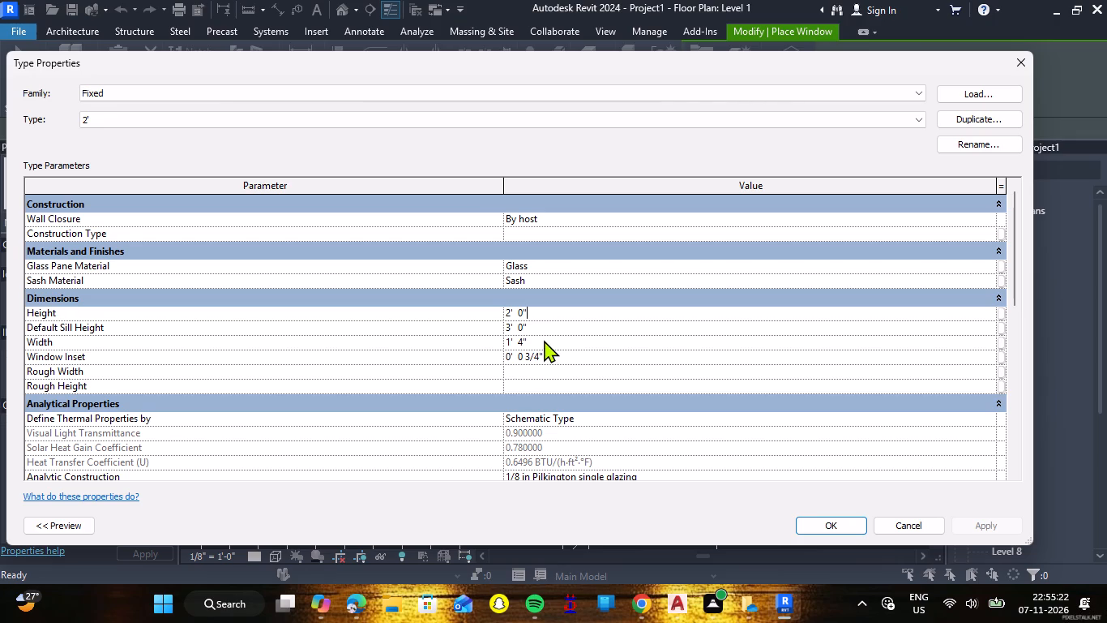
click(544, 340)
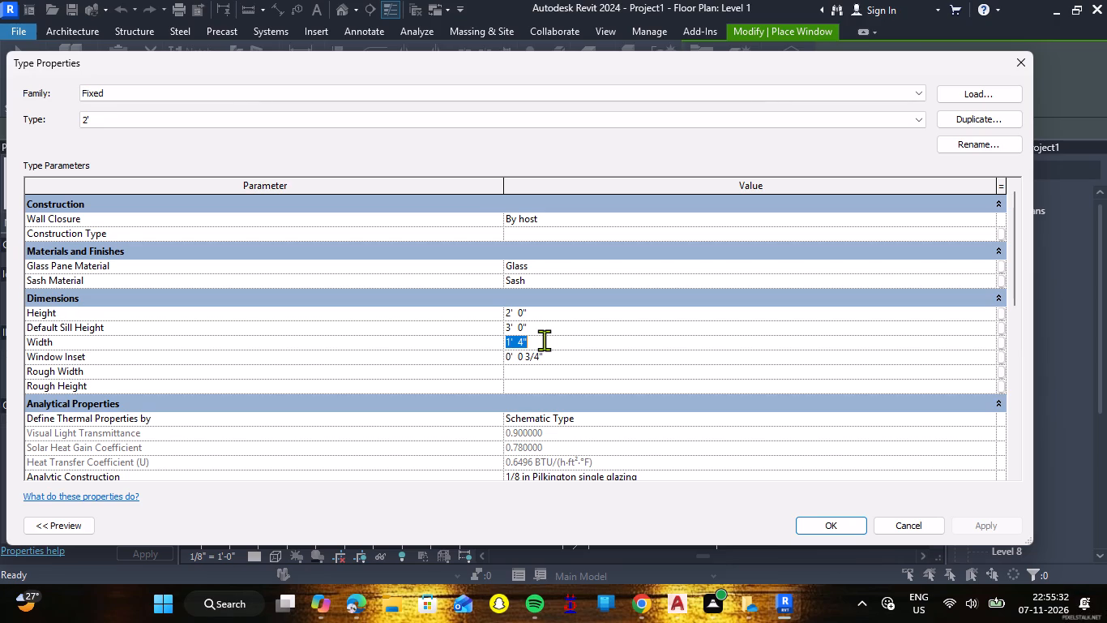
click(547, 330)
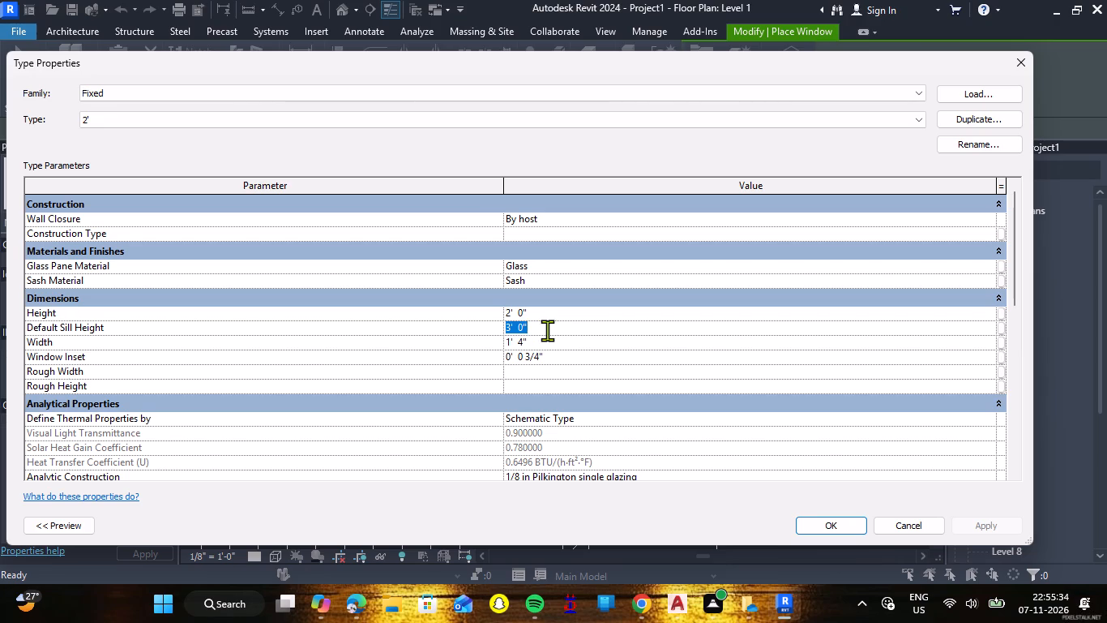
text(1')
key(Return)
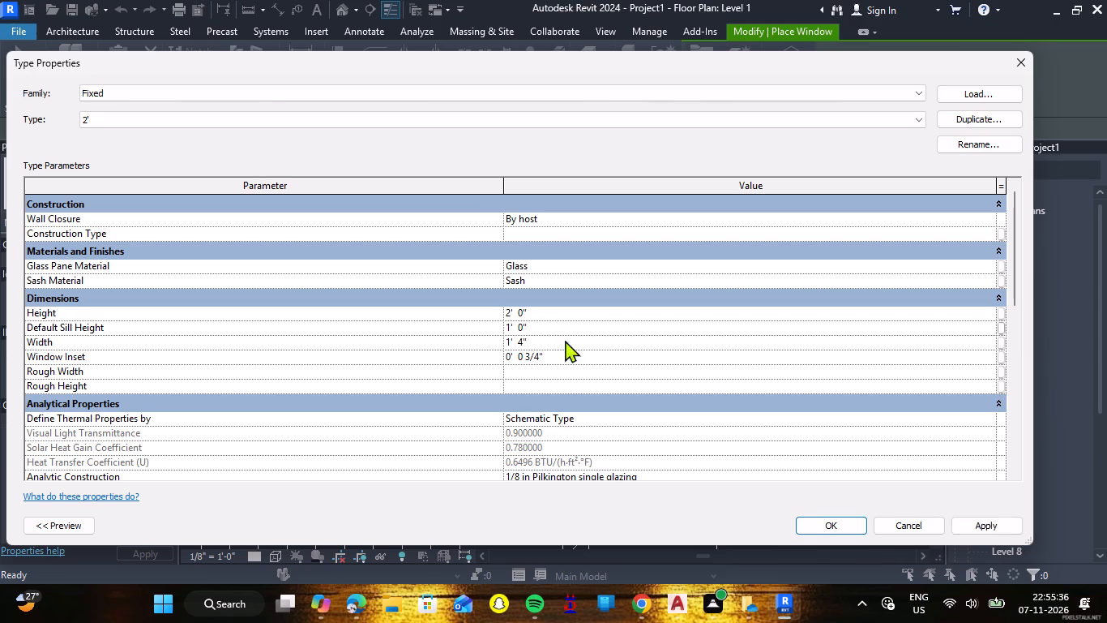
click(837, 523)
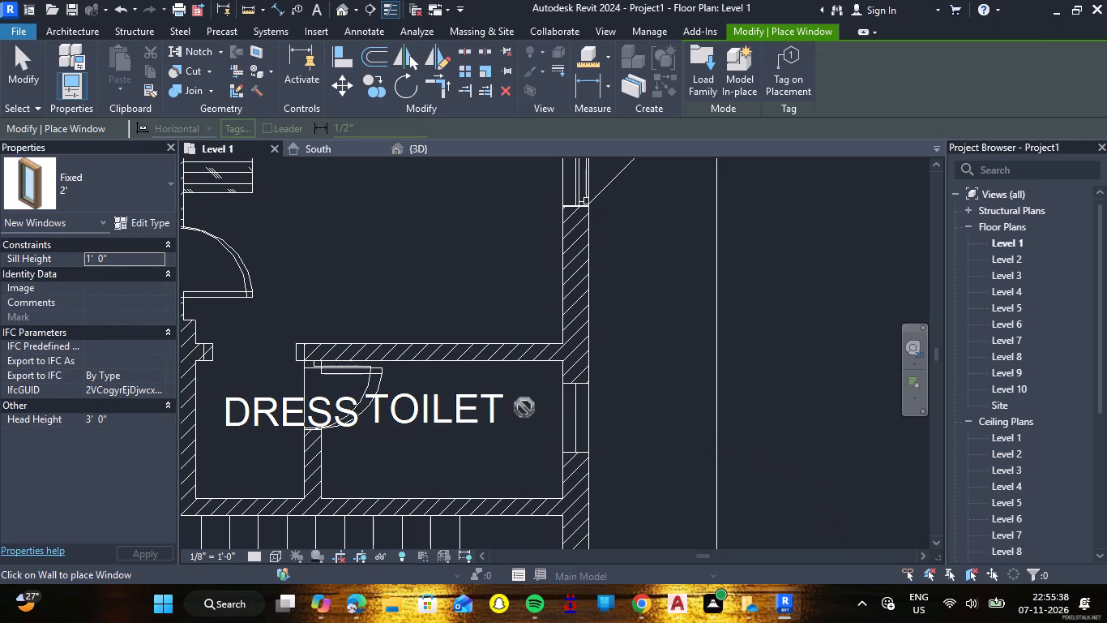
Place a 2' fixed window at the CAD opening in the exterior wall of the toilet beside the dress, about 2'-3" from both partitions.
scroll(575, 424, up, 5)
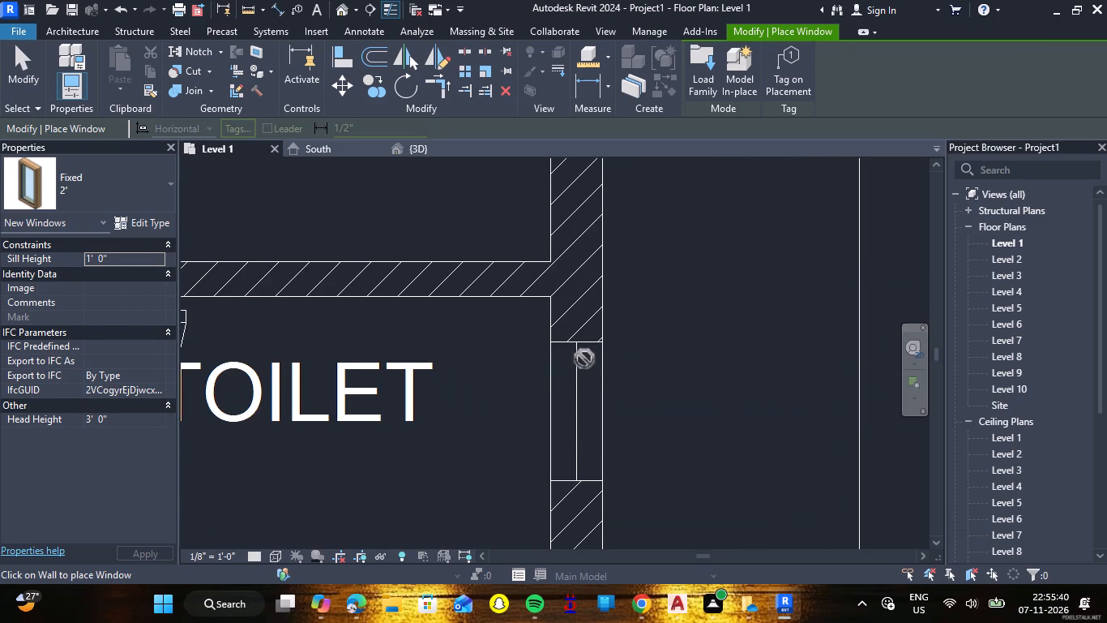
key(Escape)
click(139, 67)
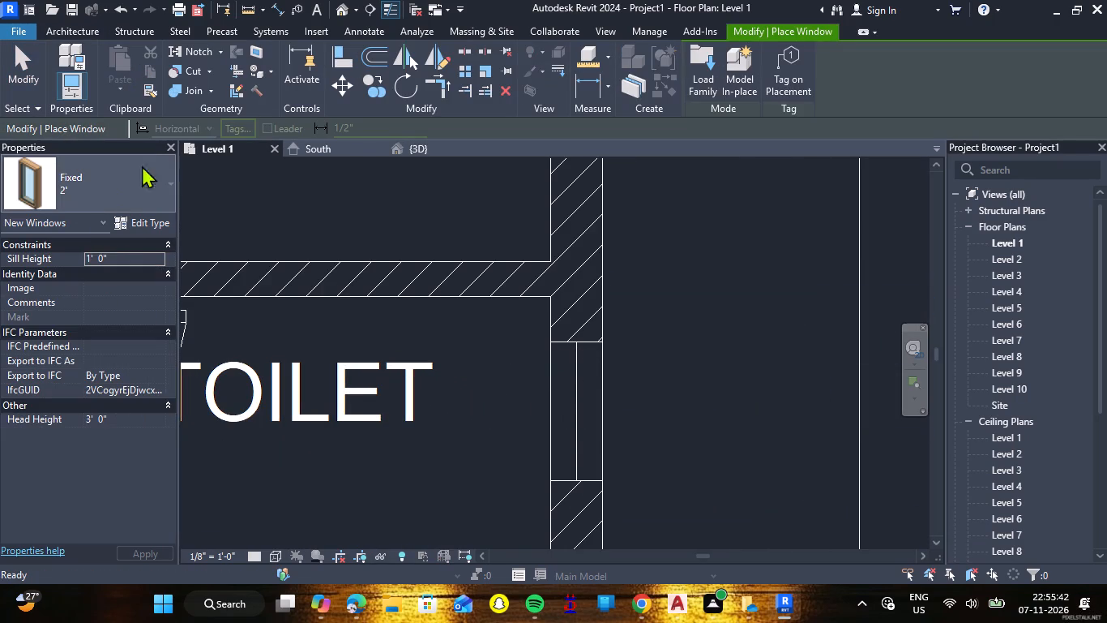
click(72, 190)
click(72, 190)
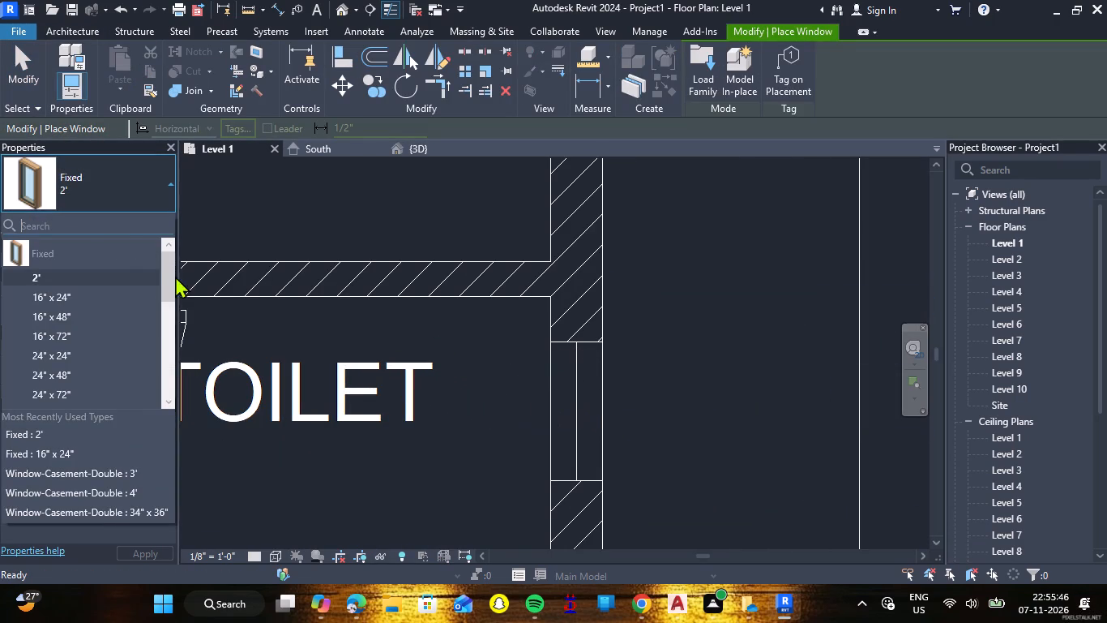
click(83, 189)
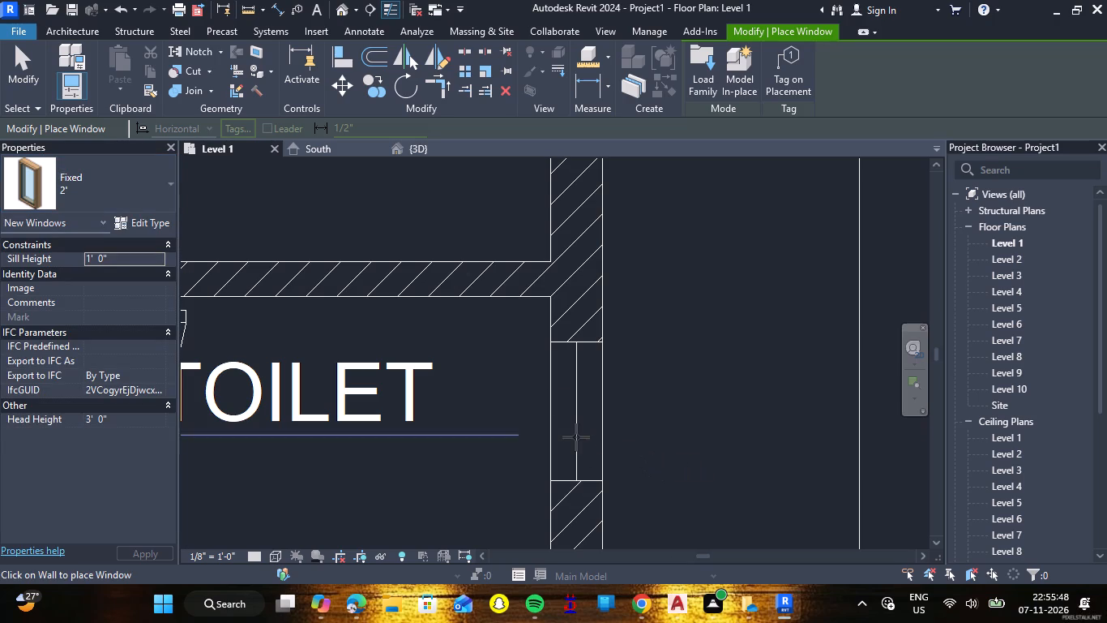
click(578, 436)
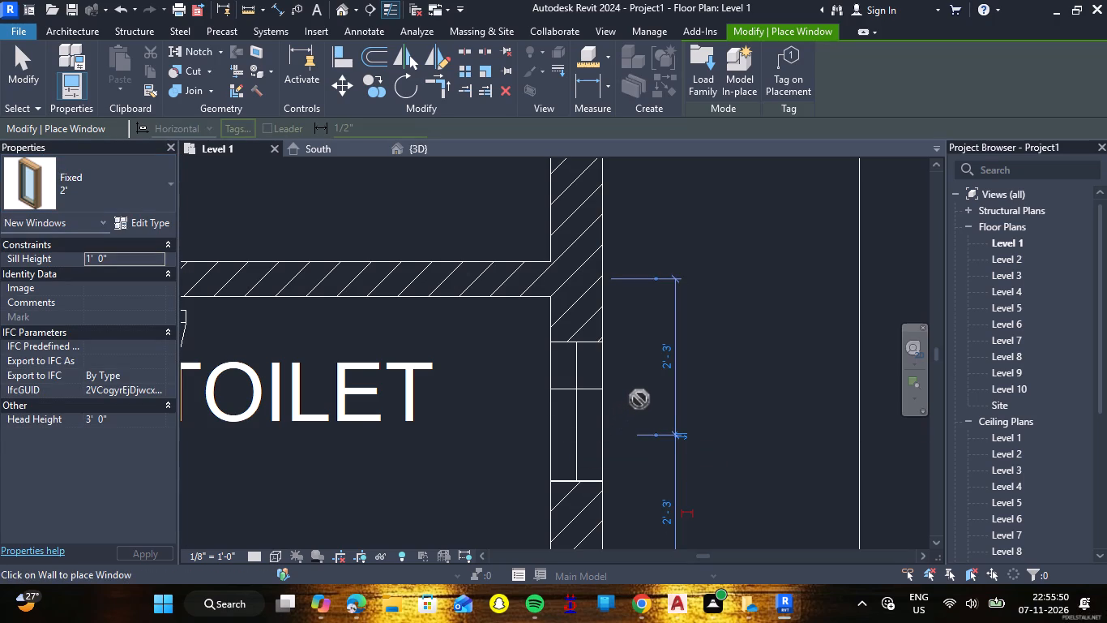
Place a second 2' fixed window at the CAD opening in the upper toilet's exterior wall, about 1'-10" from both partitions.
scroll(639, 399, down, 7)
scroll(652, 326, down, 5)
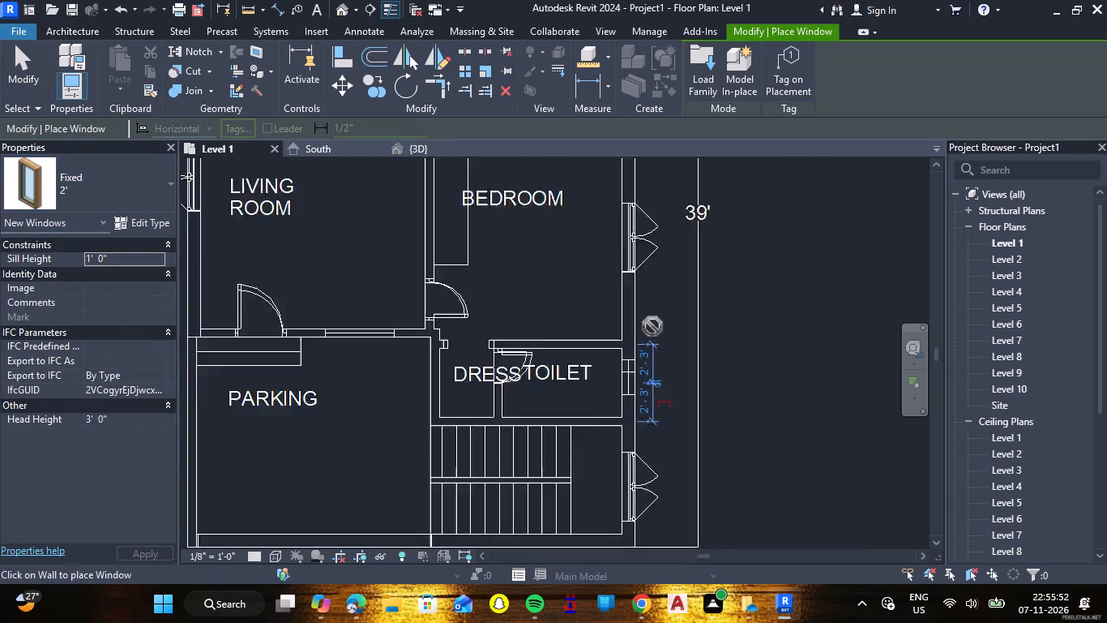
scroll(652, 326, down, 6)
scroll(649, 253, up, 7)
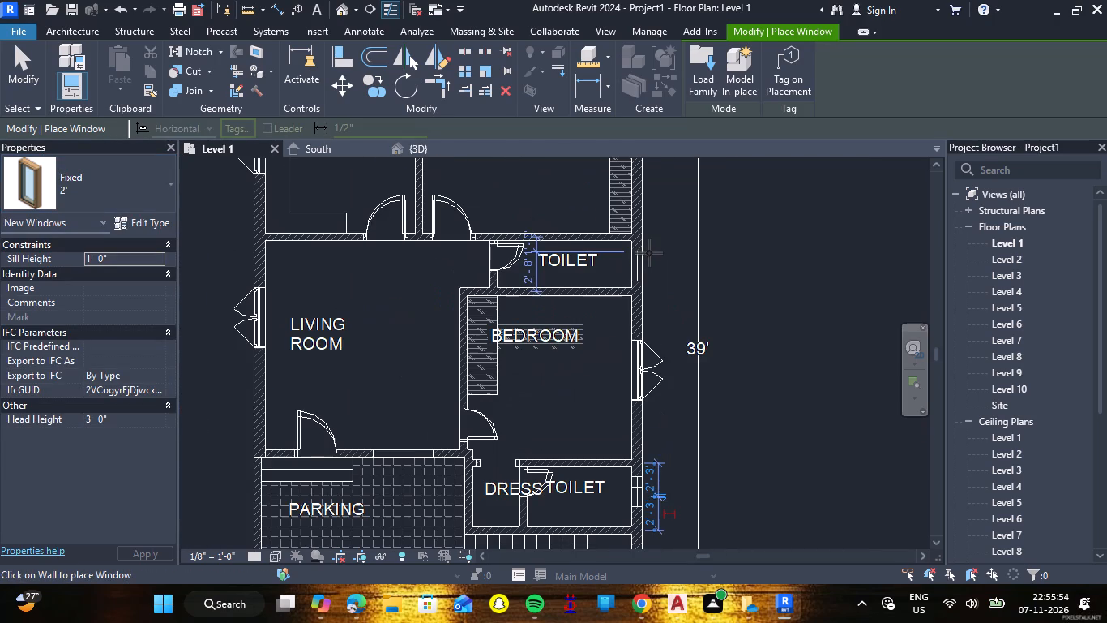
scroll(636, 248, up, 8)
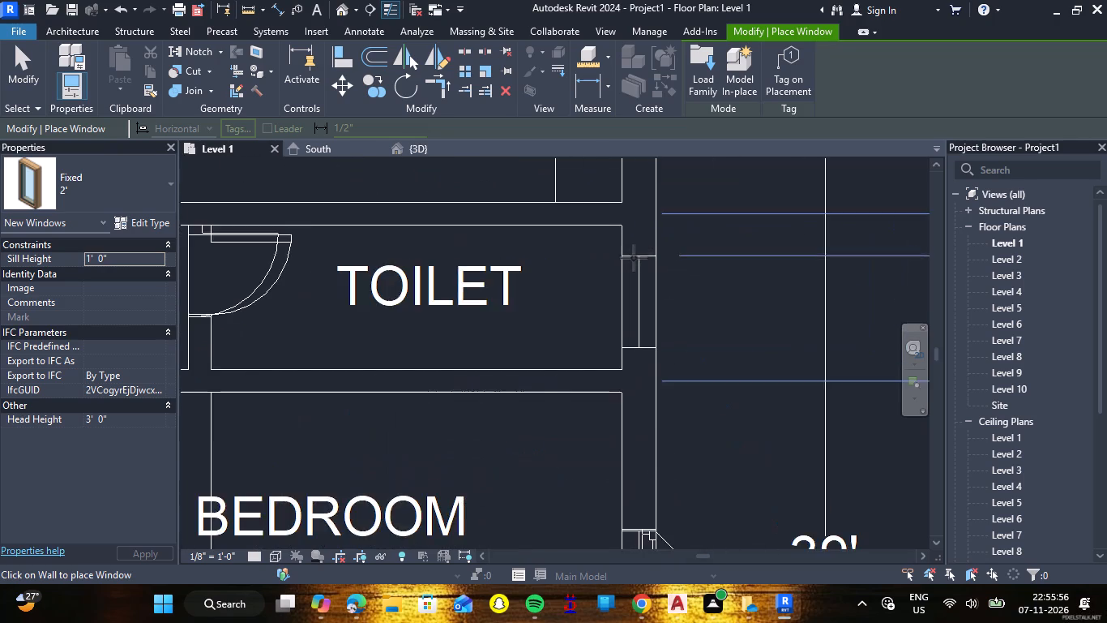
scroll(634, 258, up, 8)
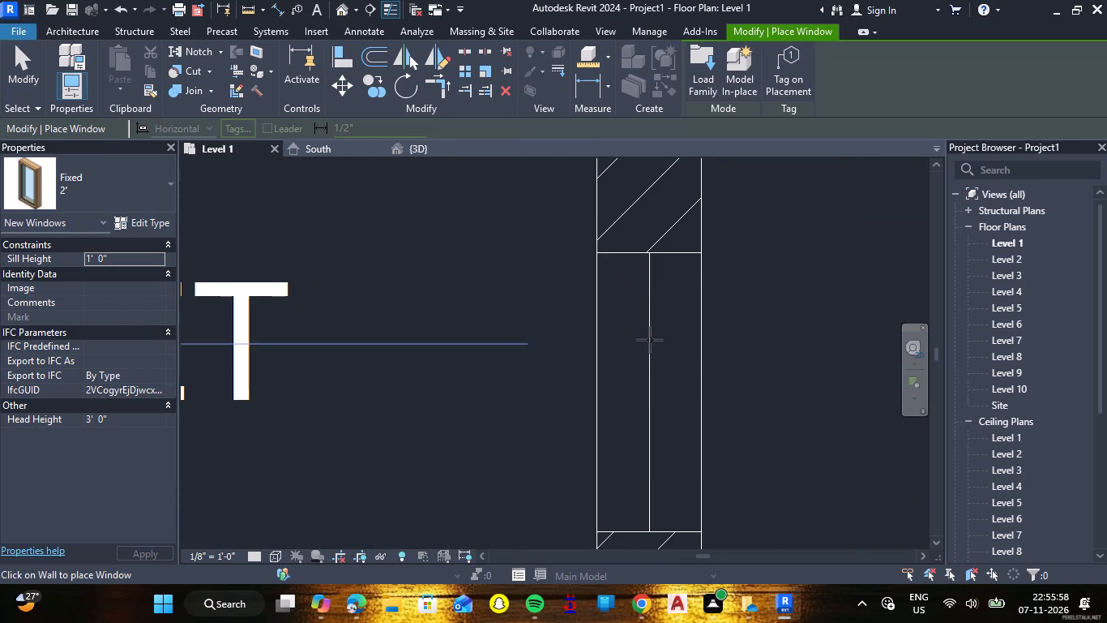
click(648, 375)
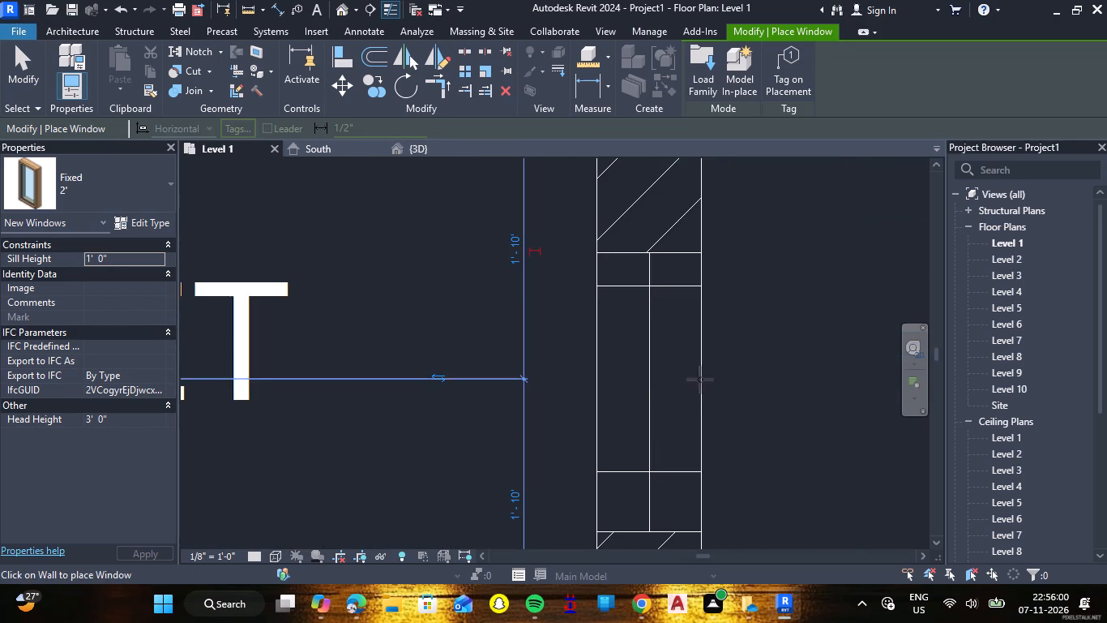
Examine the new fixed toilet windows on the exterior wall in the 3D view, up close from outside.
scroll(715, 385, down, 4)
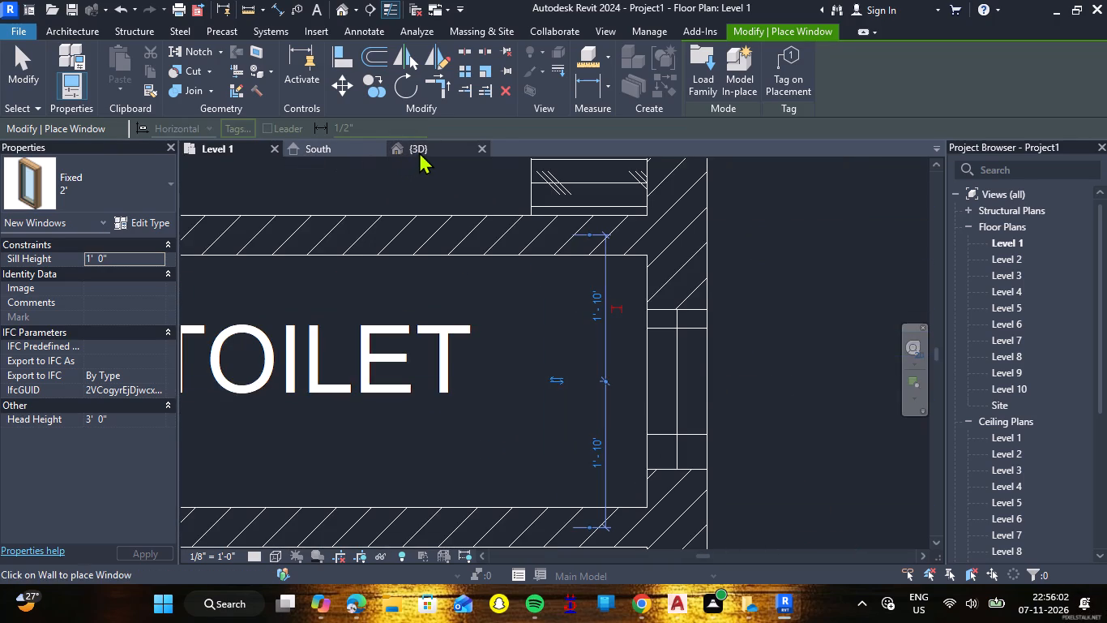
click(419, 152)
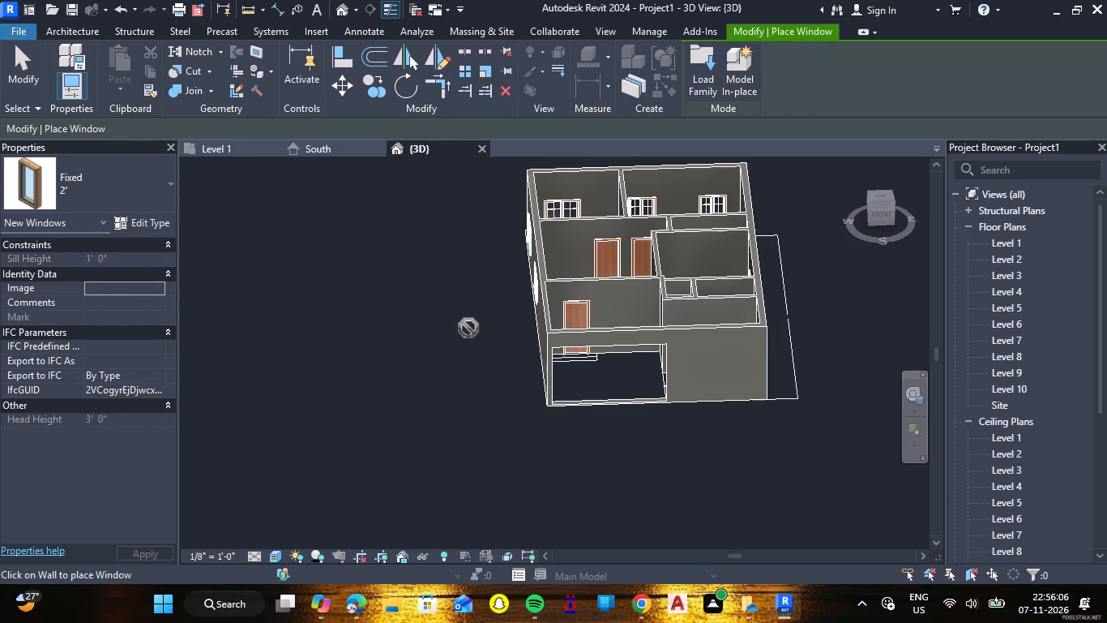
scroll(455, 370, down, 1)
scroll(569, 430, up, 4)
scroll(706, 422, down, 3)
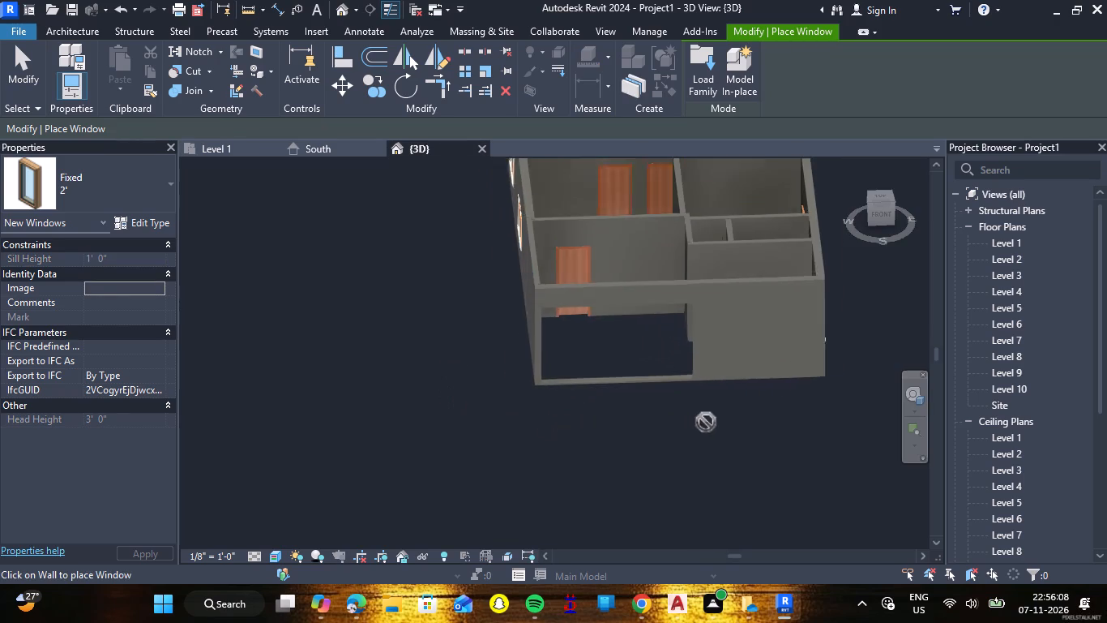
scroll(689, 203, up, 6)
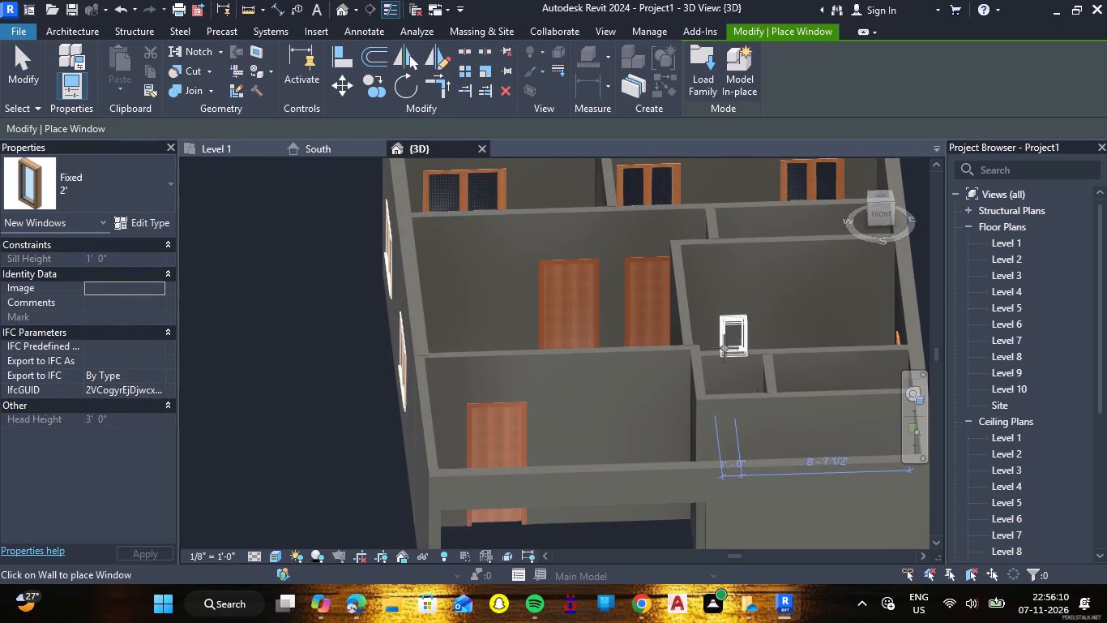
key(Escape)
scroll(724, 340, down, 5)
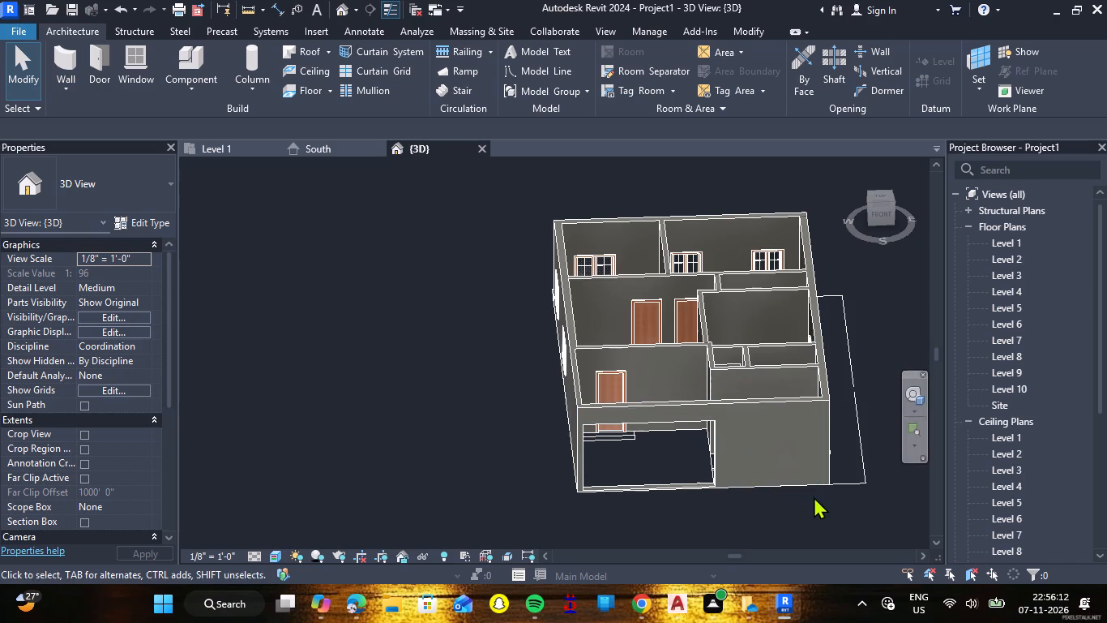
key(Escape)
shift+right_drag(836, 501, 737, 479)
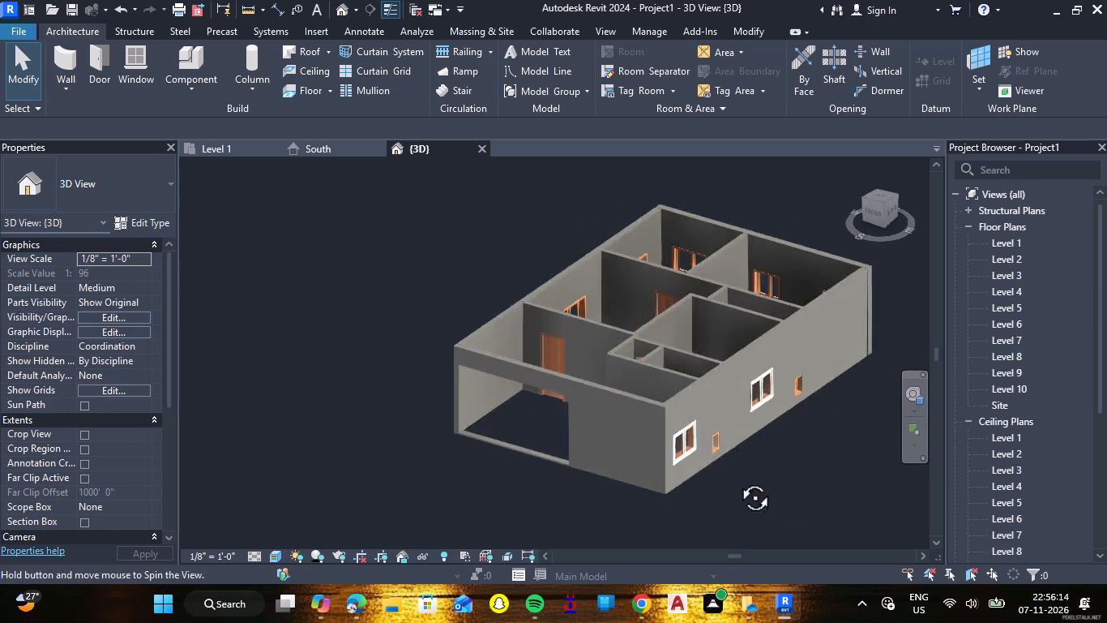
shift+right_drag(737, 479, 650, 447)
scroll(576, 439, up, 8)
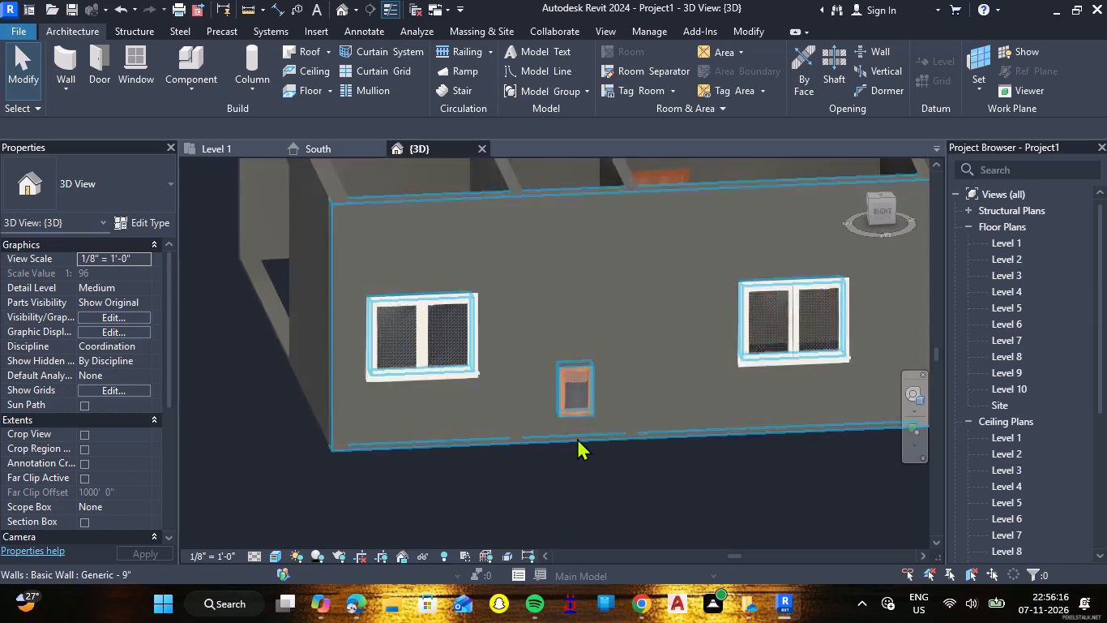
scroll(599, 418, up, 6)
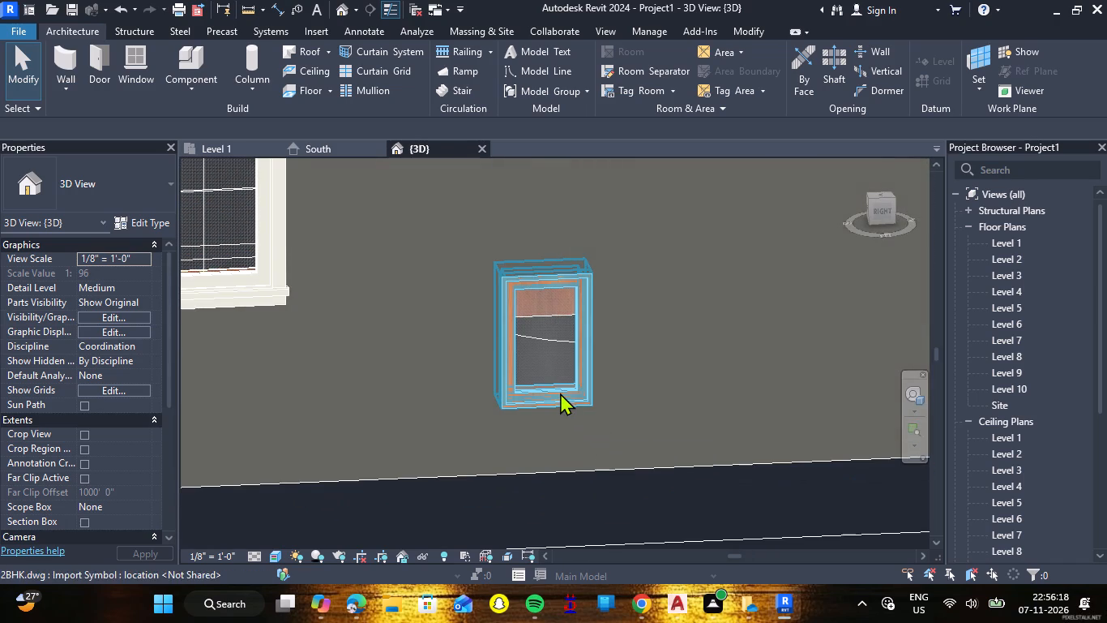
Set the sill height of the fixed window in the toilet beside the dress to 6'.
click(560, 393)
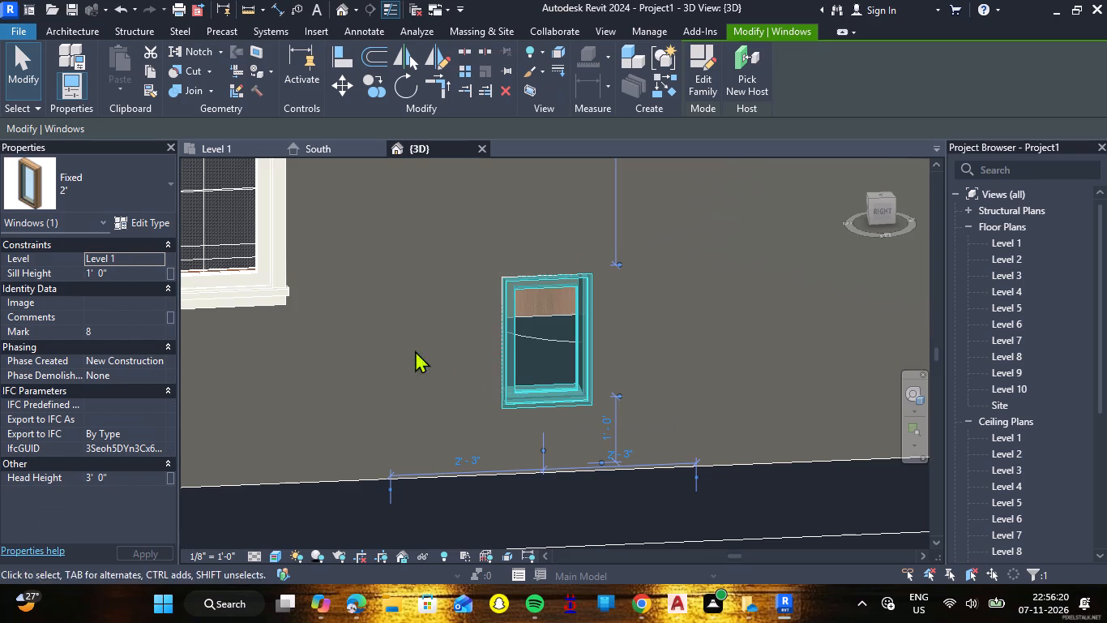
click(139, 274)
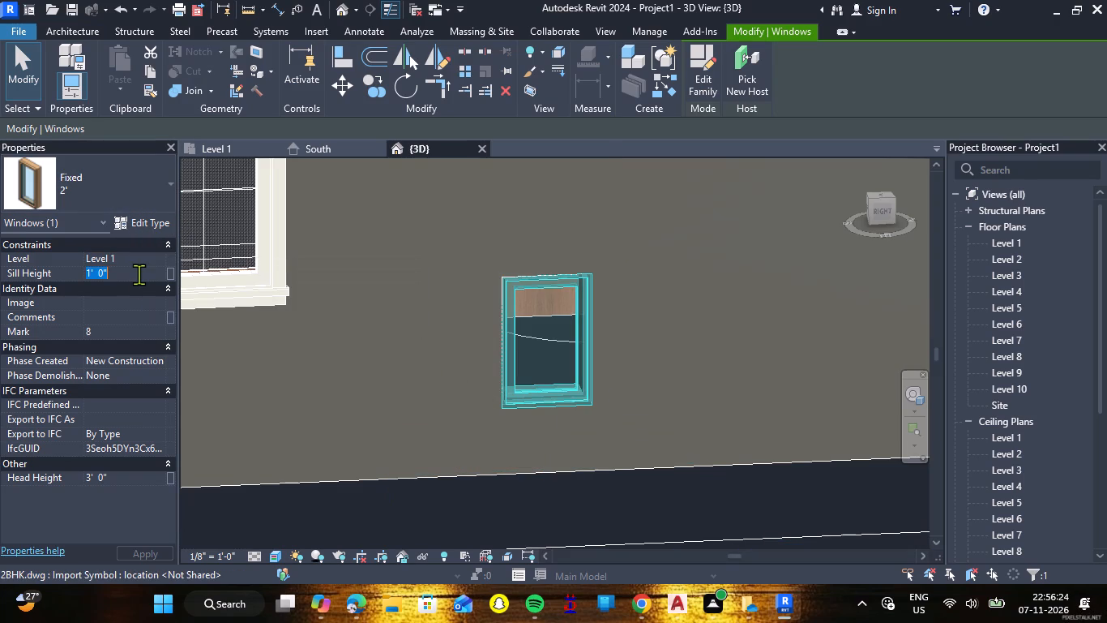
text(6')
key(Return)
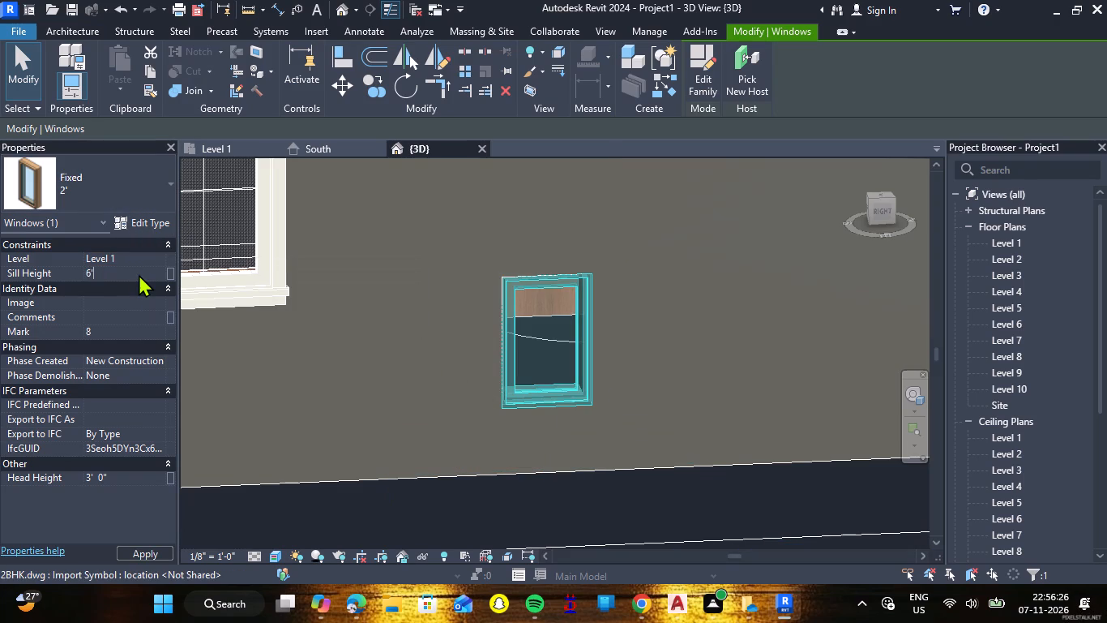
scroll(578, 427, down, 2)
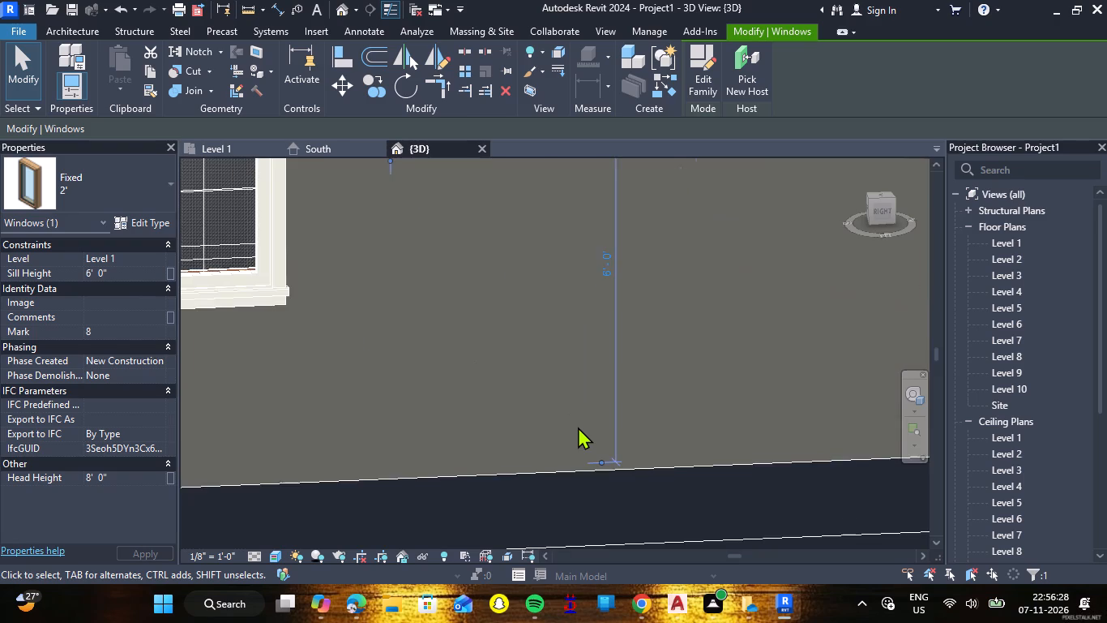
scroll(578, 427, down, 6)
click(611, 477)
Set the sill height of the upper toilet's fixed window to 6'.
scroll(612, 479, down, 2)
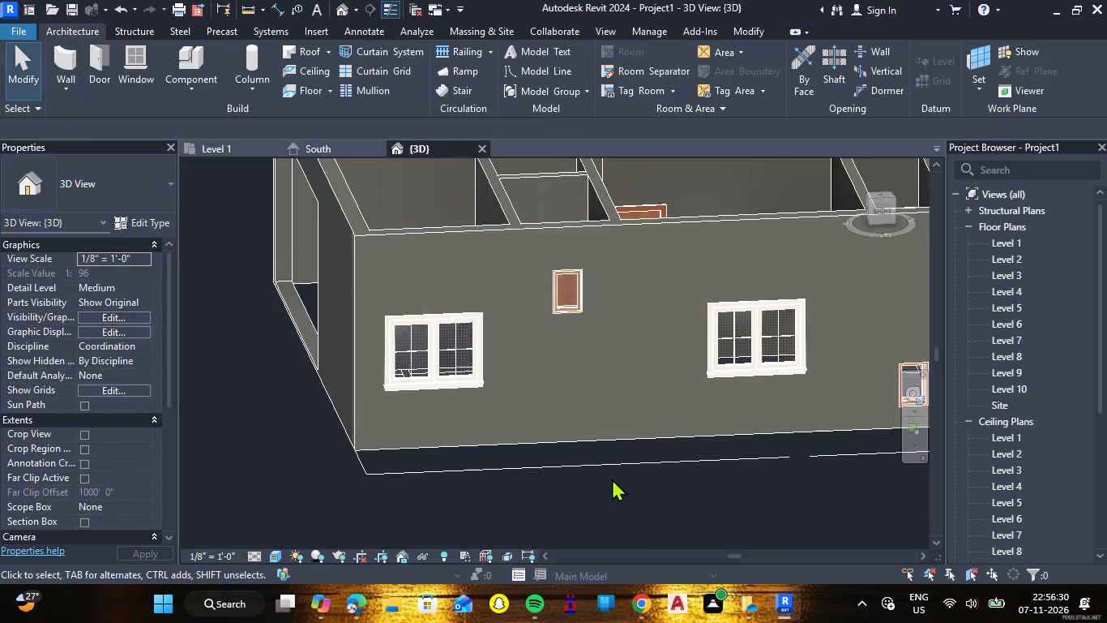
scroll(612, 479, down, 2)
scroll(880, 448, up, 5)
click(690, 427)
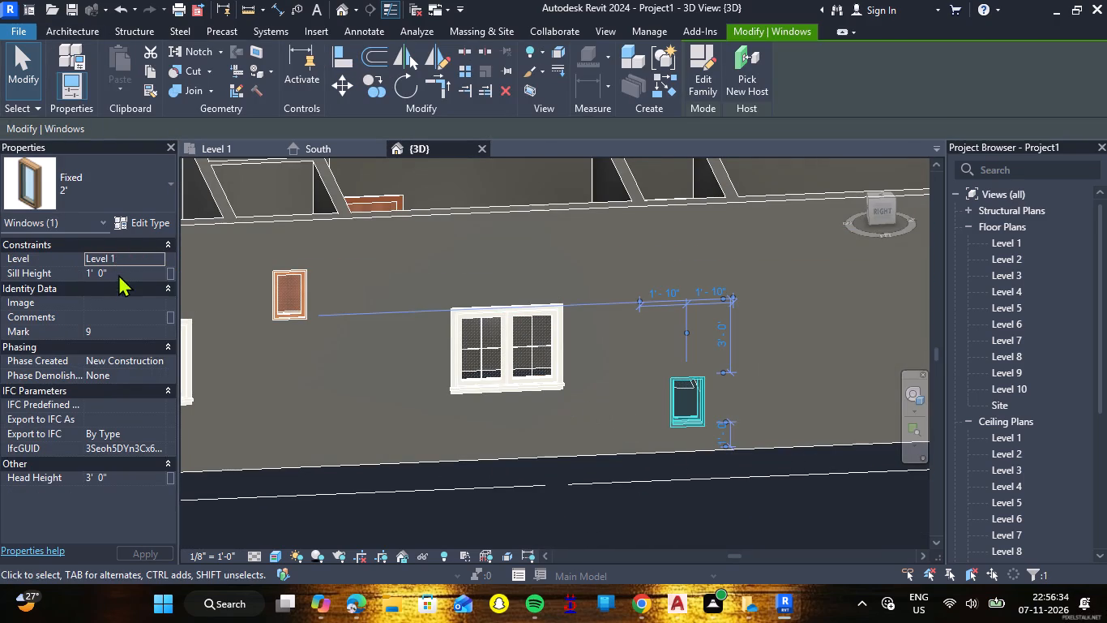
click(118, 274)
text(6')
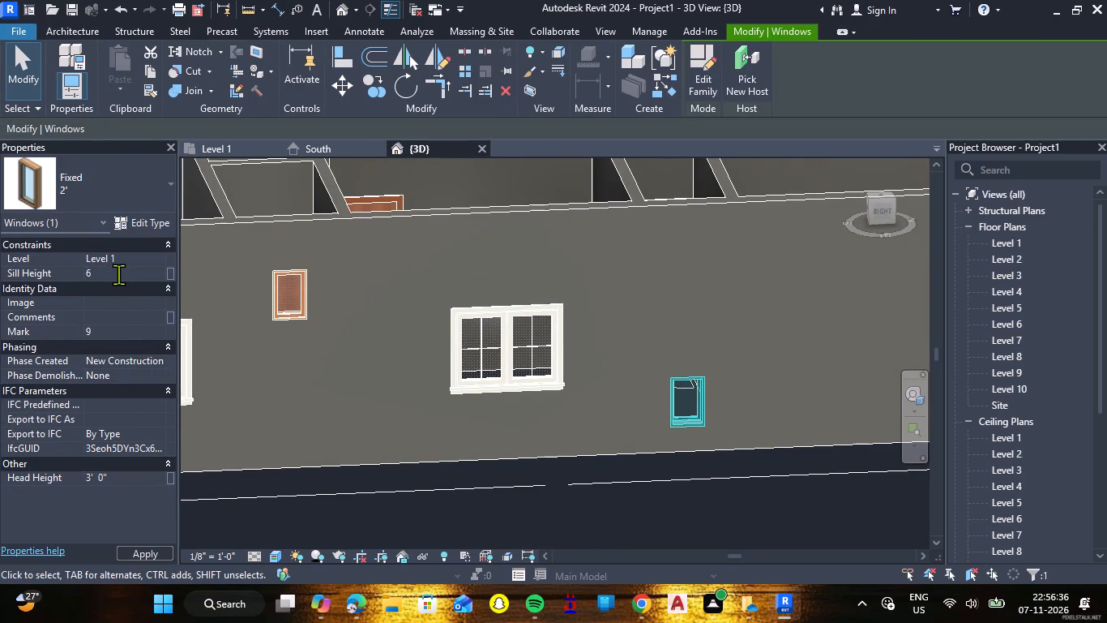
key(Return)
click(651, 509)
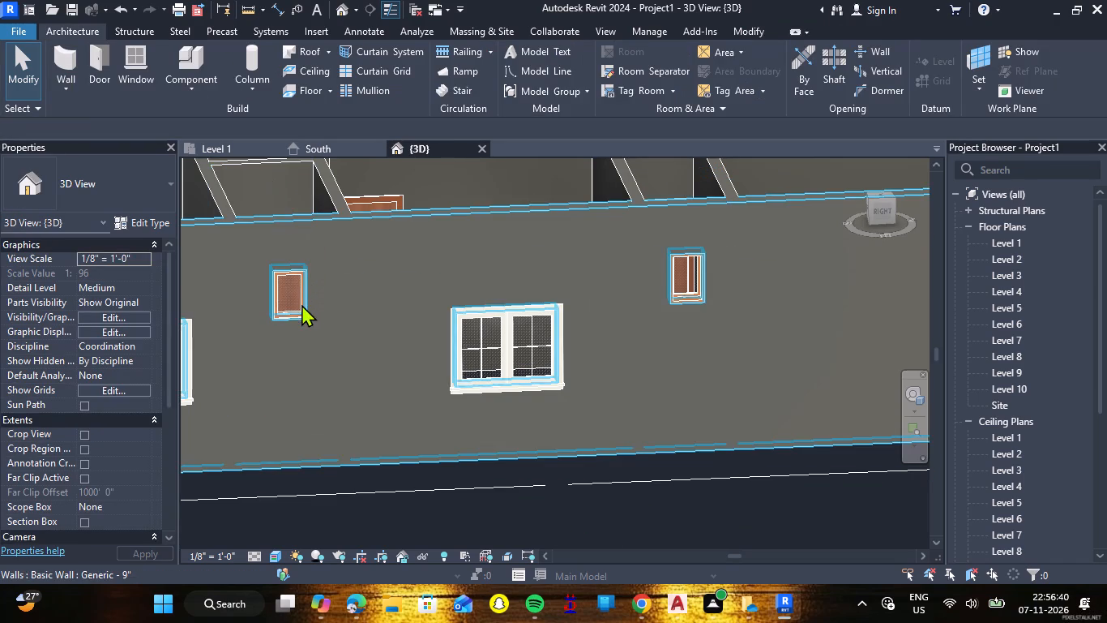
Set the width of the 2' fixed window type to 10" and accept the type properties.
click(301, 304)
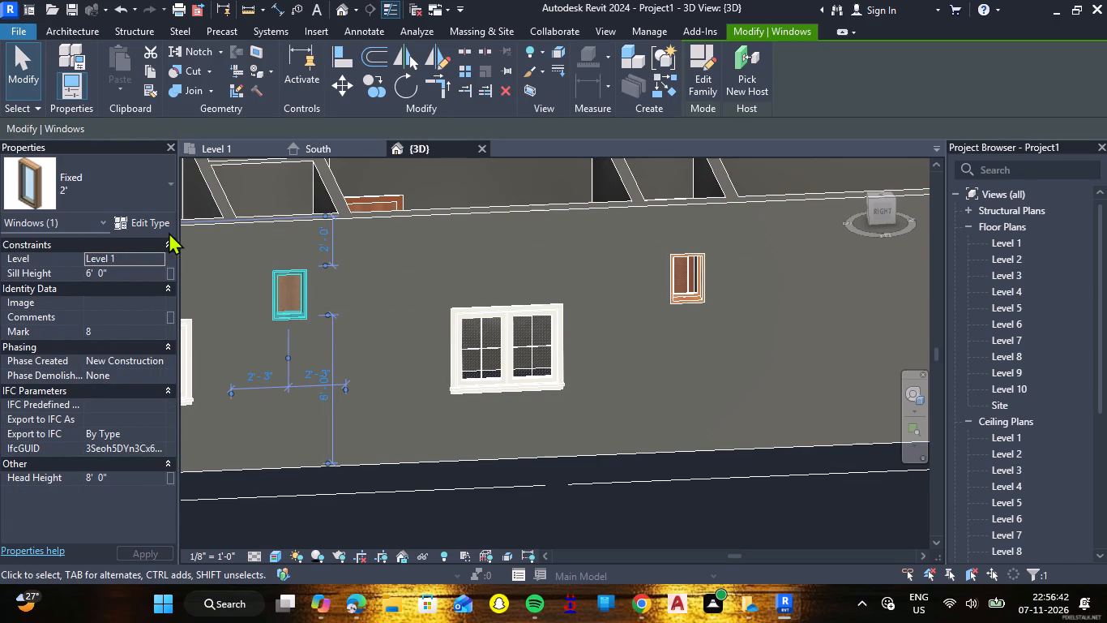
click(152, 215)
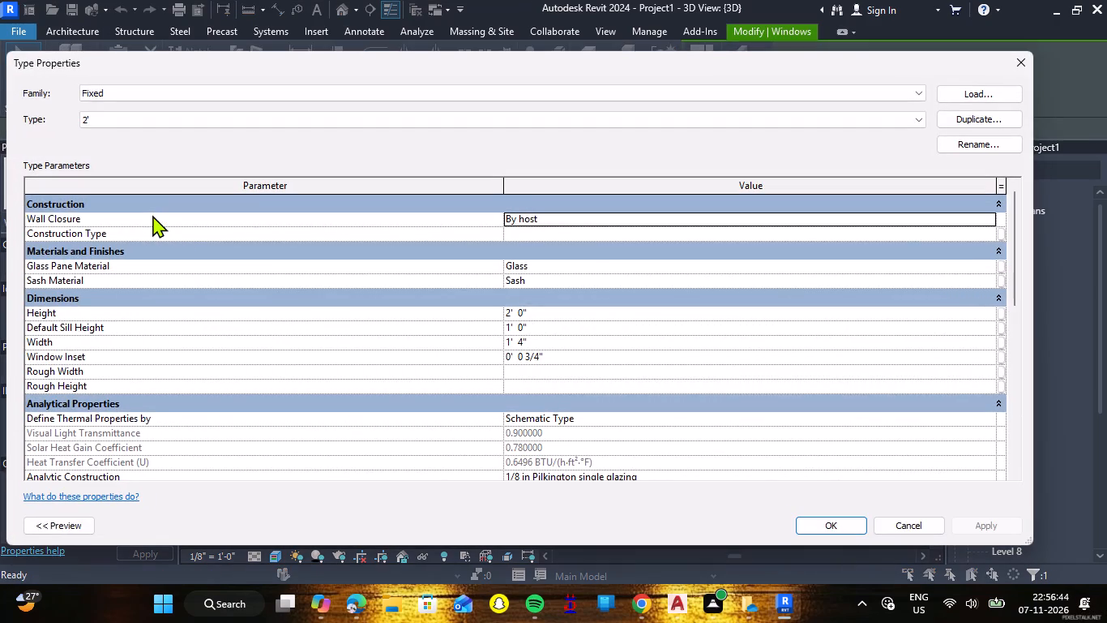
click(549, 335)
click(551, 345)
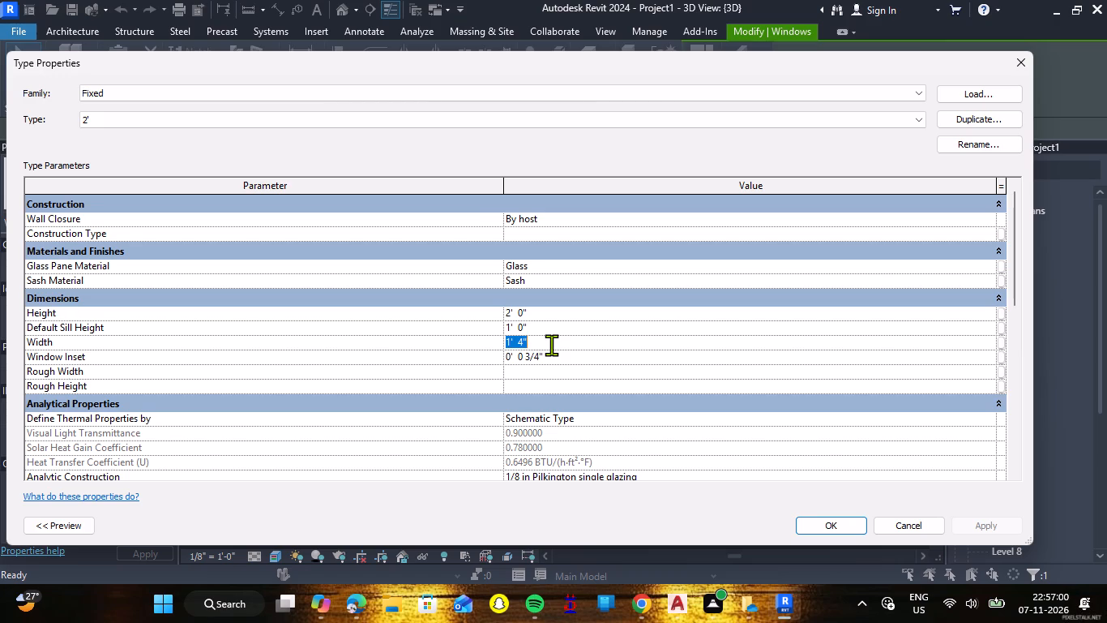
text(10)
key(shift+quotedbl)
key(Return)
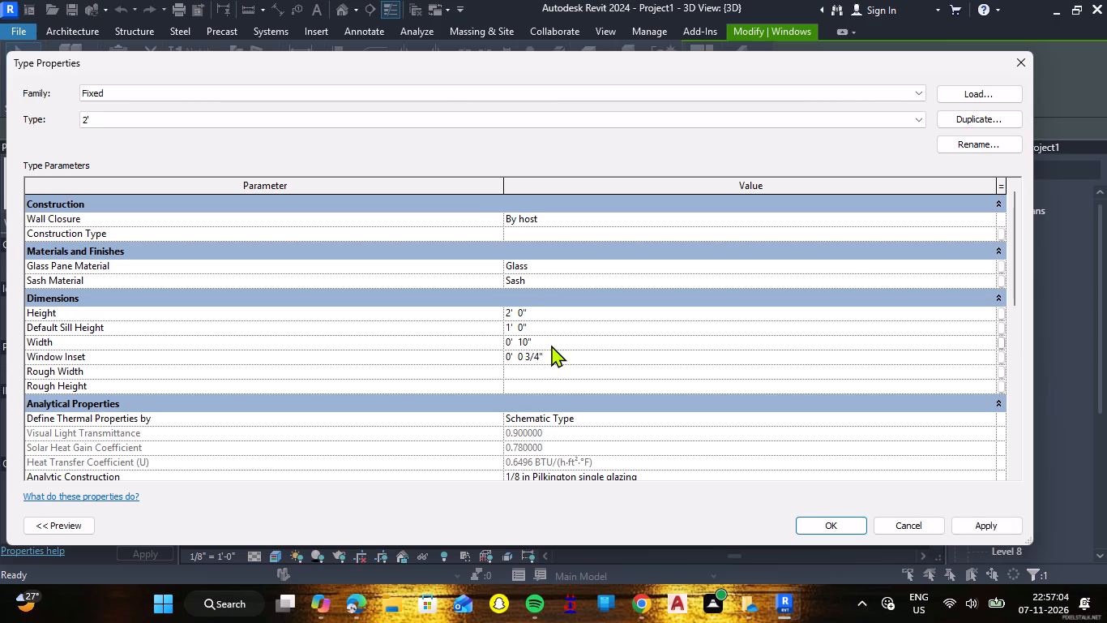
click(844, 525)
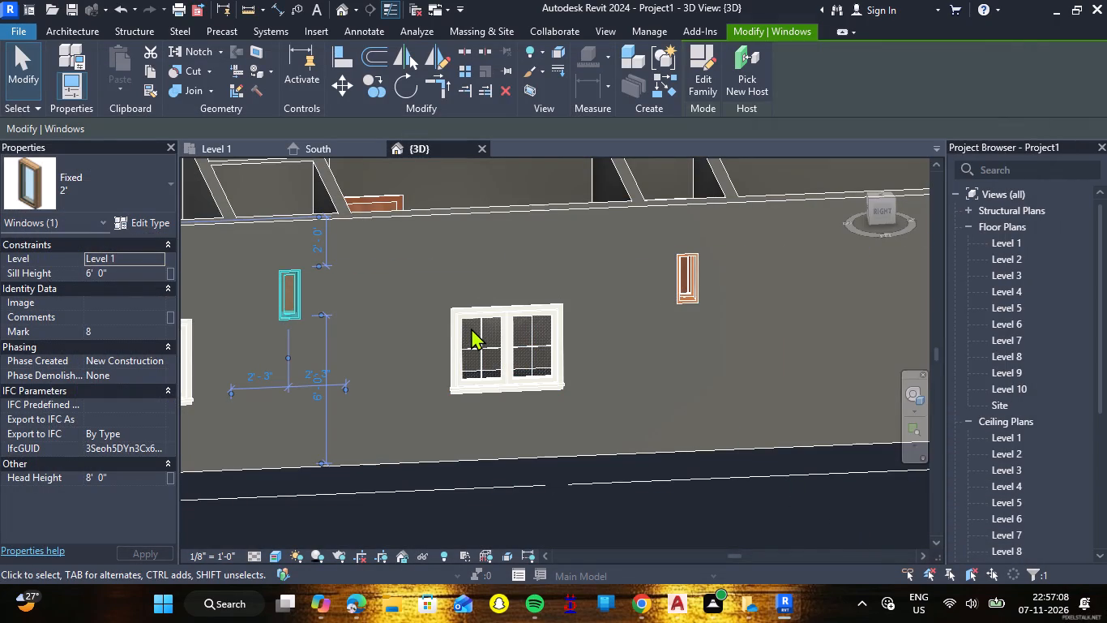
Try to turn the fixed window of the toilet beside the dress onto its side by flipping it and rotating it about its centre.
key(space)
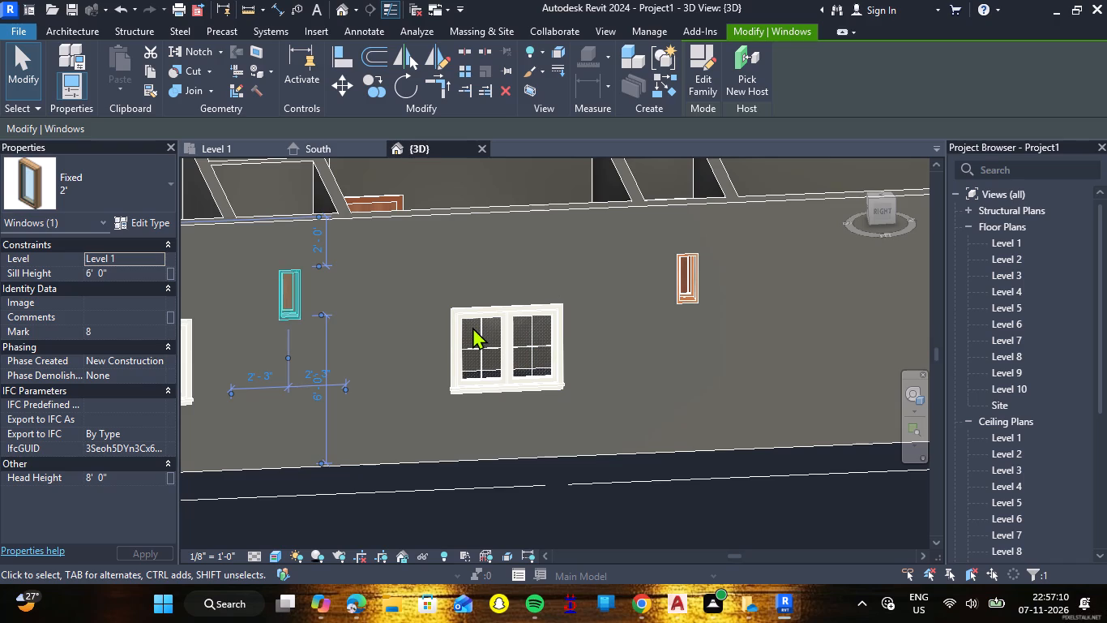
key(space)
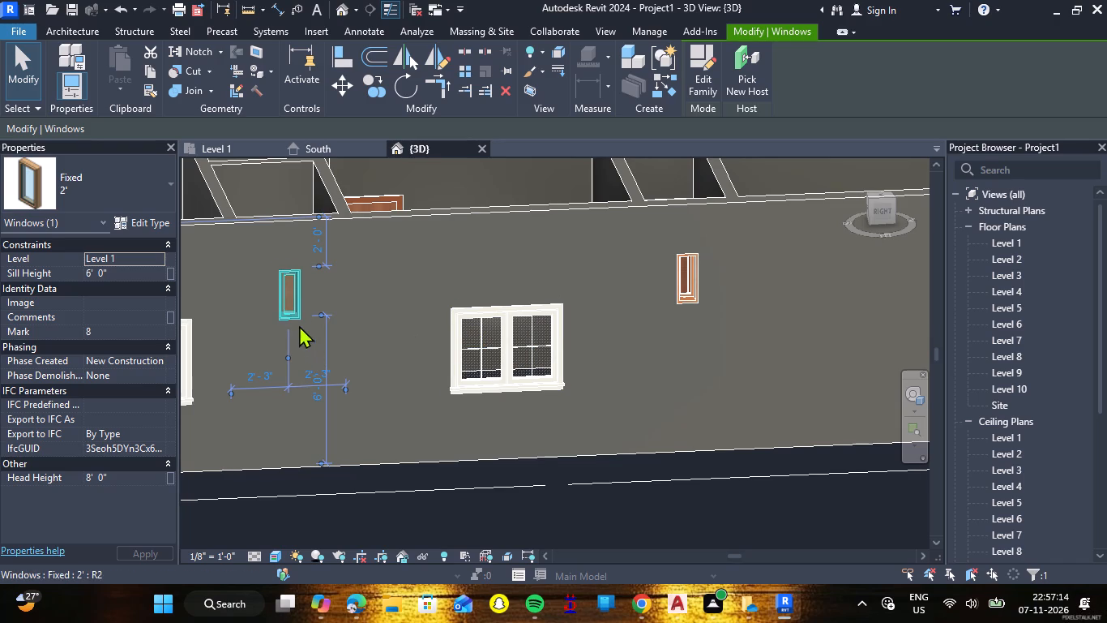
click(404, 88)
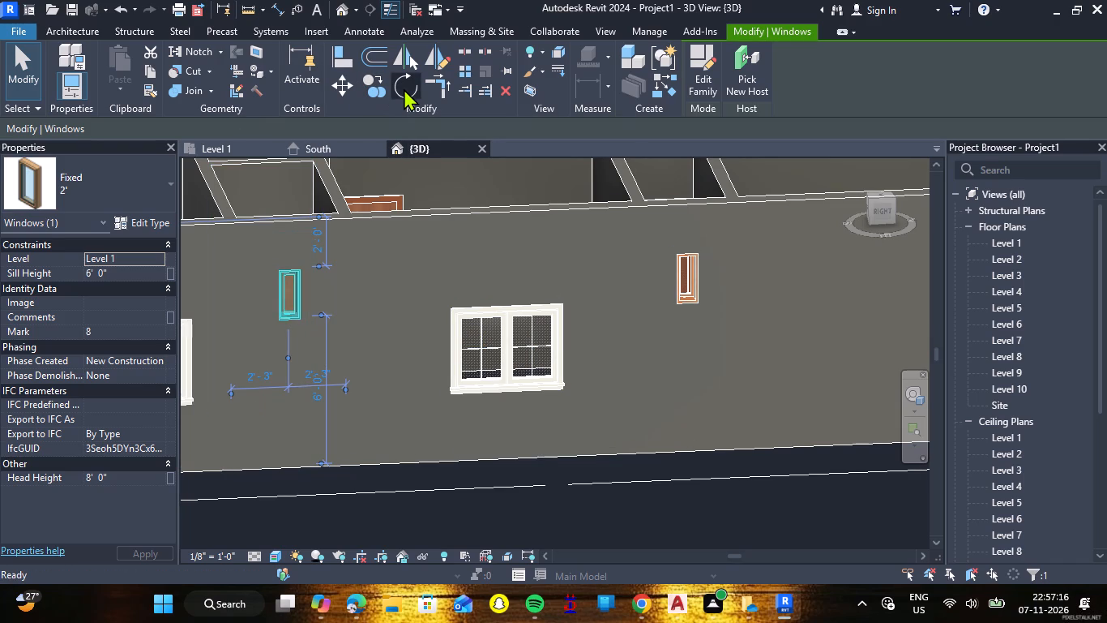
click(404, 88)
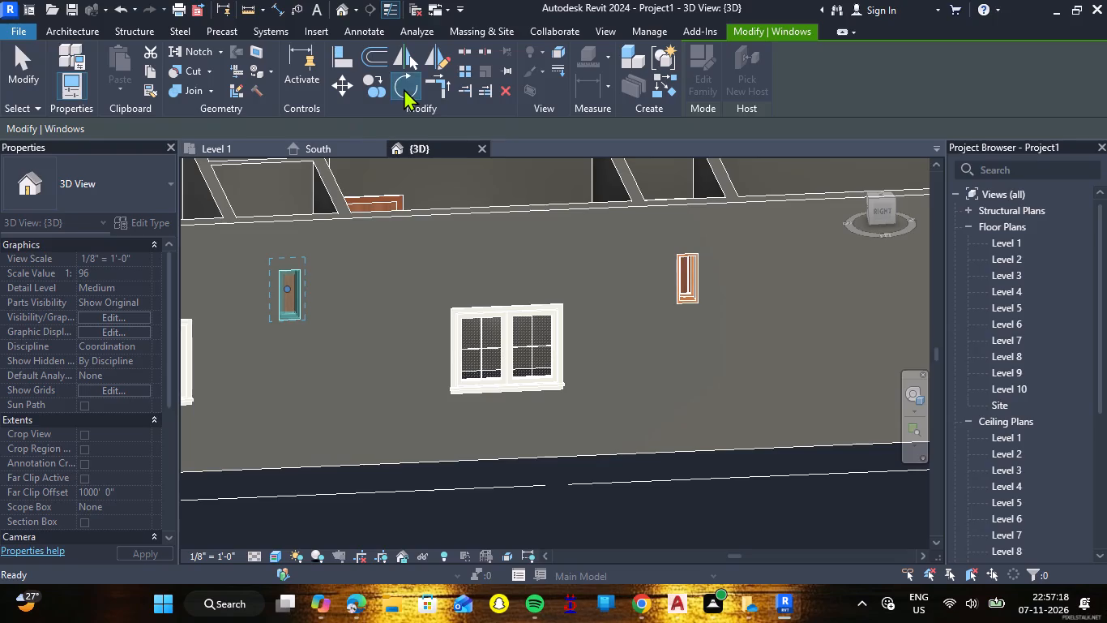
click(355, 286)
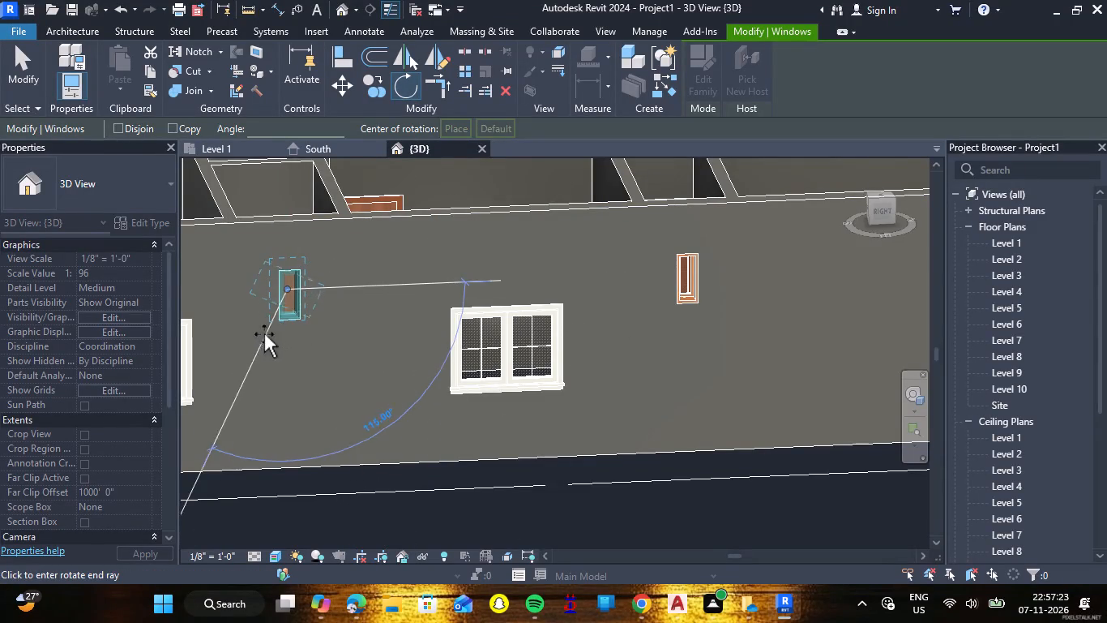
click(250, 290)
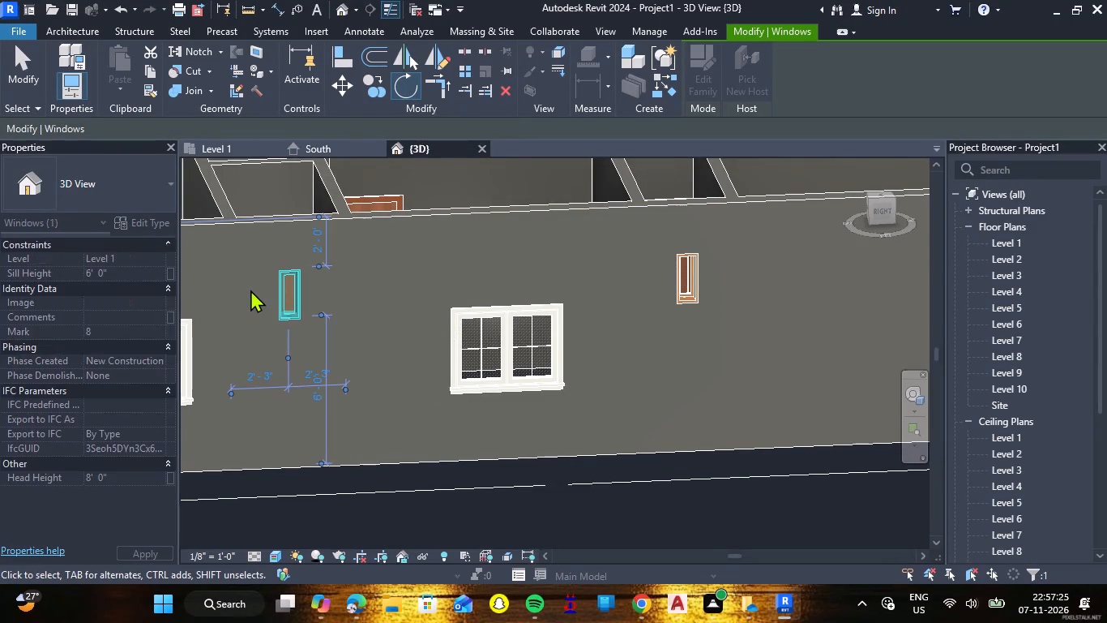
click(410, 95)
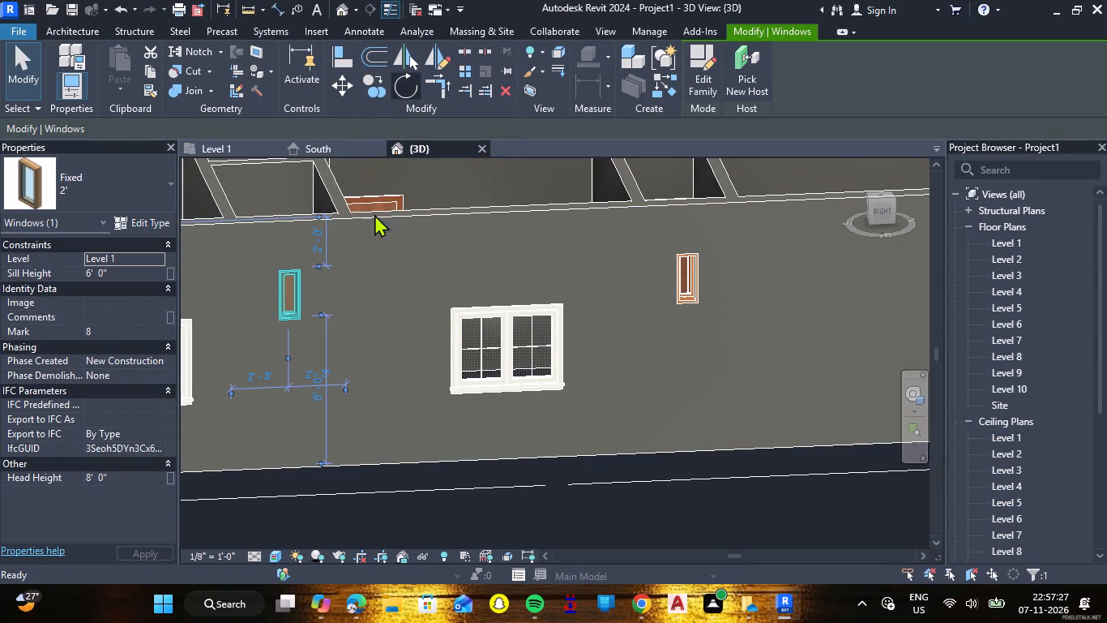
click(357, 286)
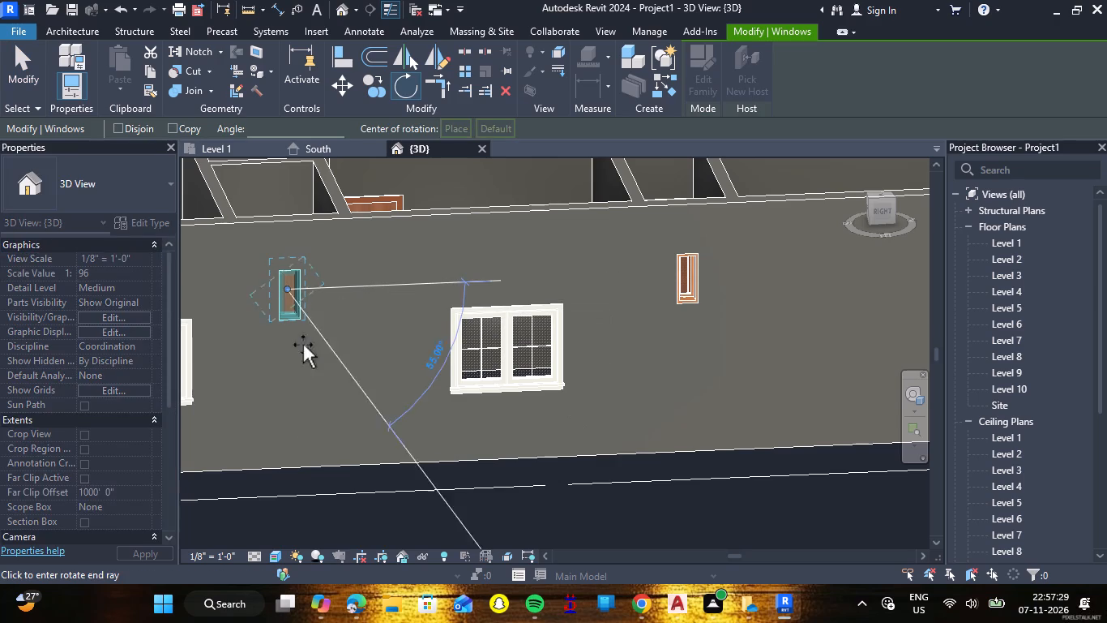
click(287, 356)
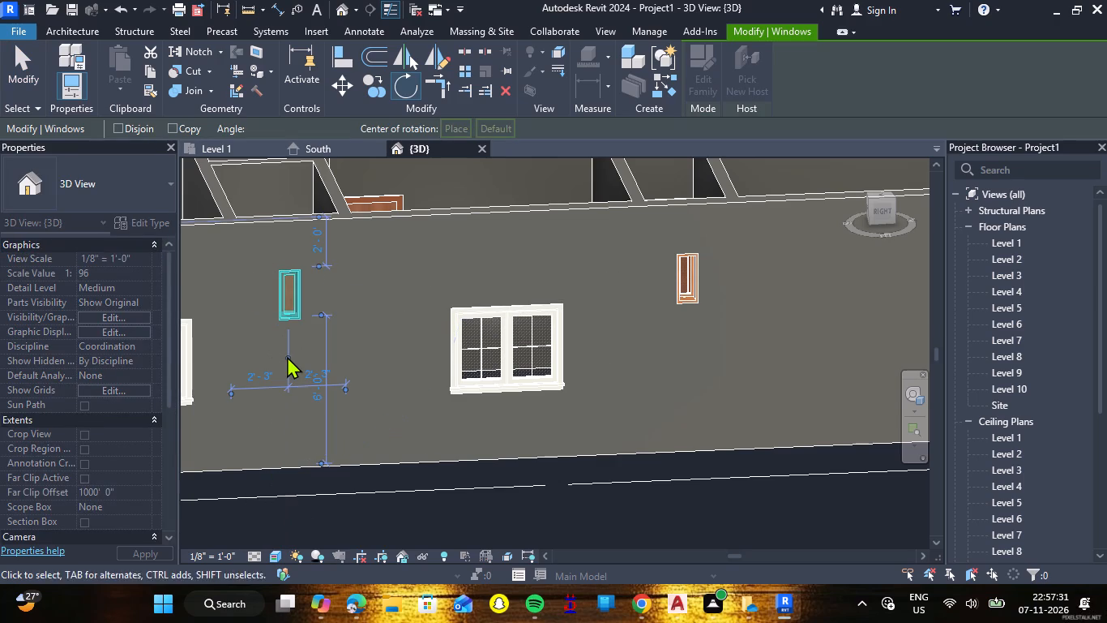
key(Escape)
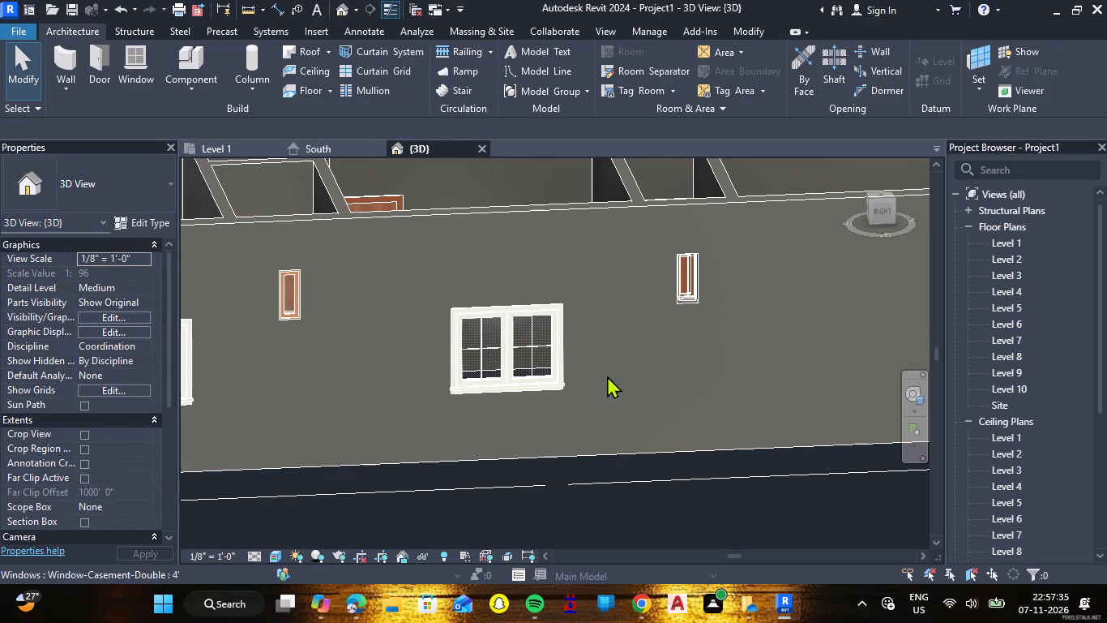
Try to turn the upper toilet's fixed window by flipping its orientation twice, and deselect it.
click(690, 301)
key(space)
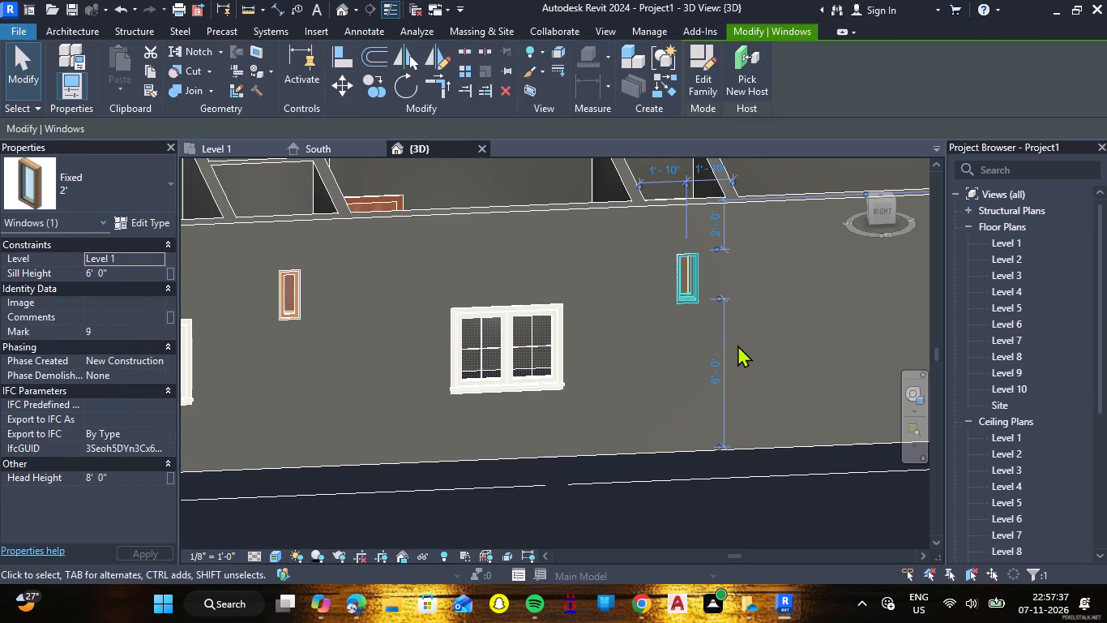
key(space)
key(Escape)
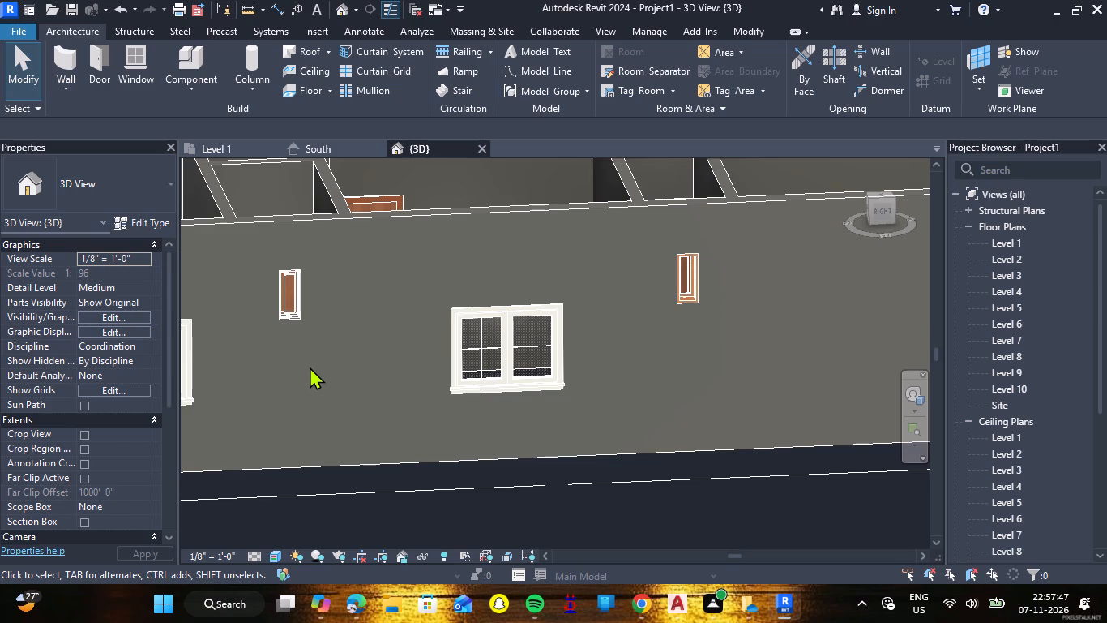
Open the fixed window's family for editing from the toilet window beside the dress.
click(298, 320)
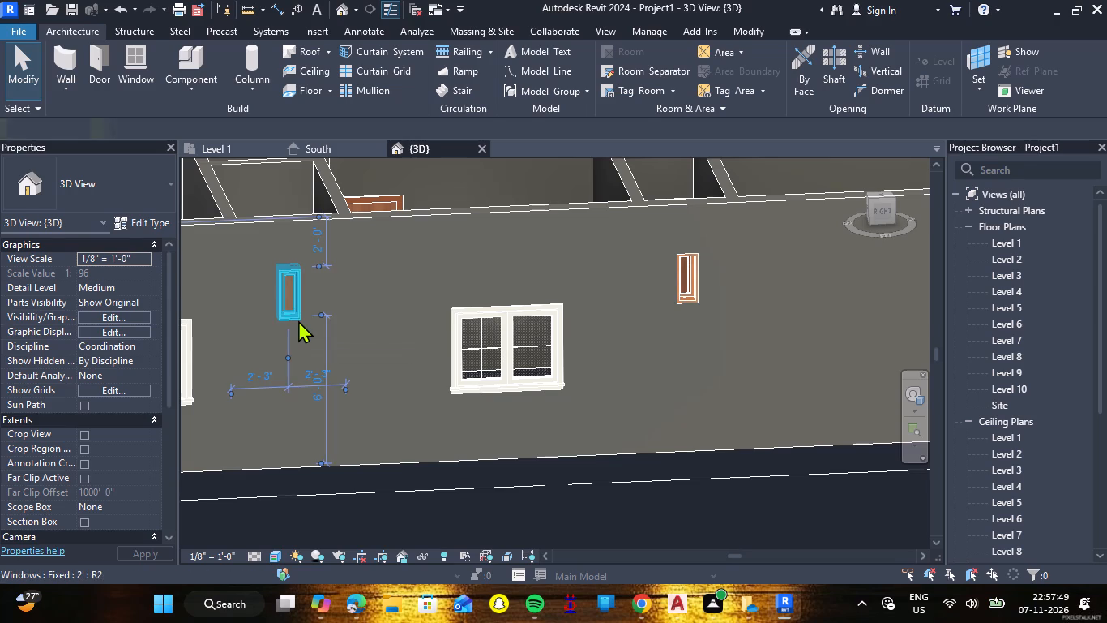
double_click(298, 312)
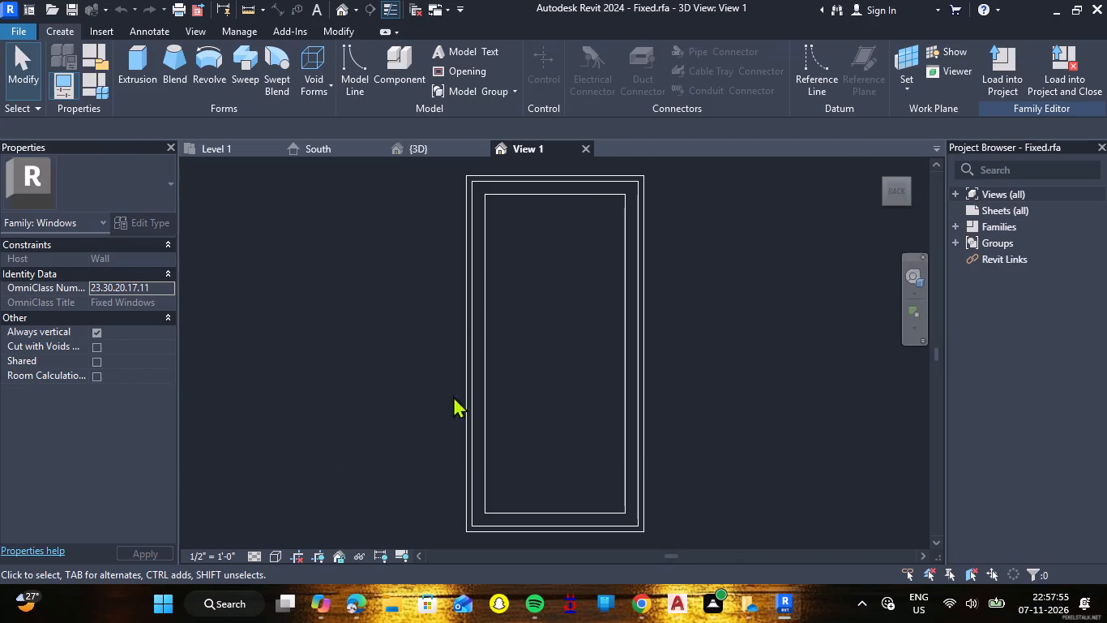
Try to shorten the outermost frame extrusion by raising its bottom edge, removing its constraints and deleting the conflicting elements.
click(575, 529)
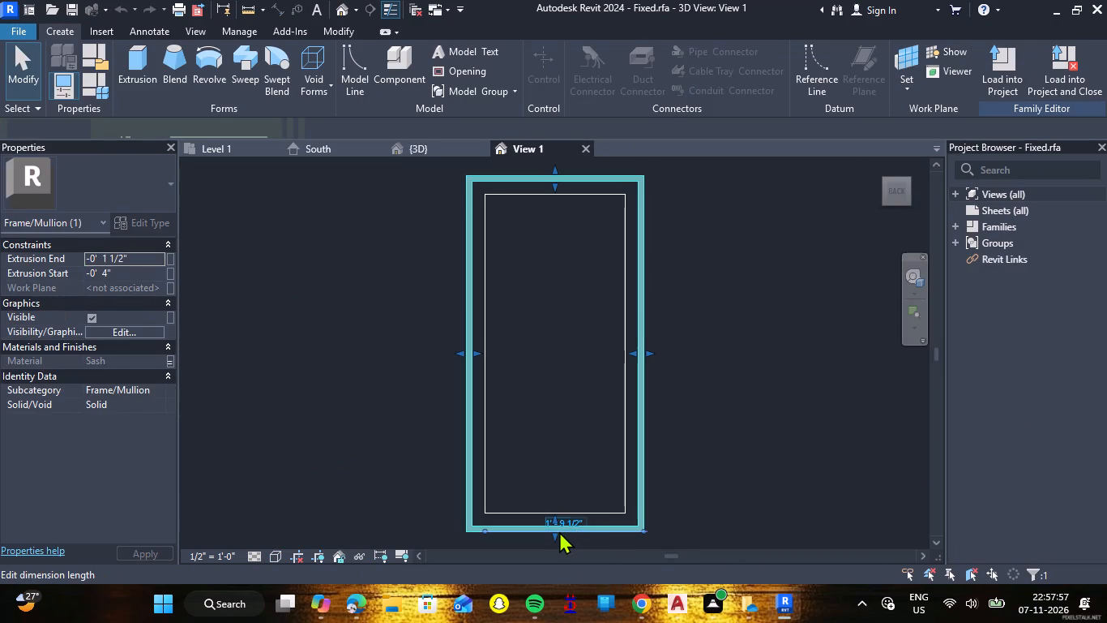
drag(556, 532, 570, 313)
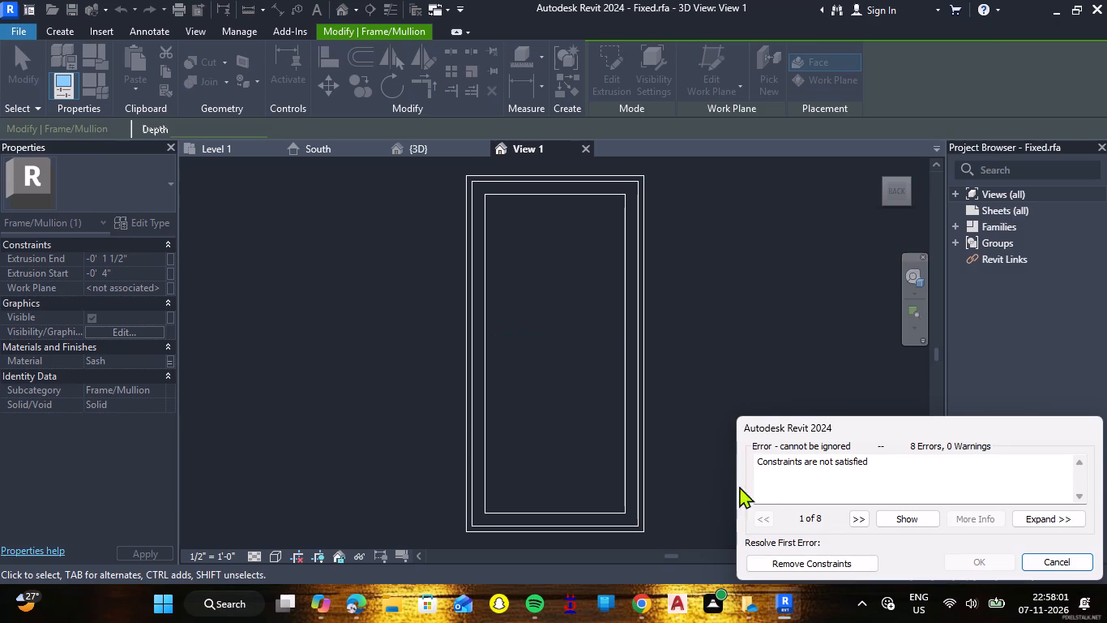
click(810, 556)
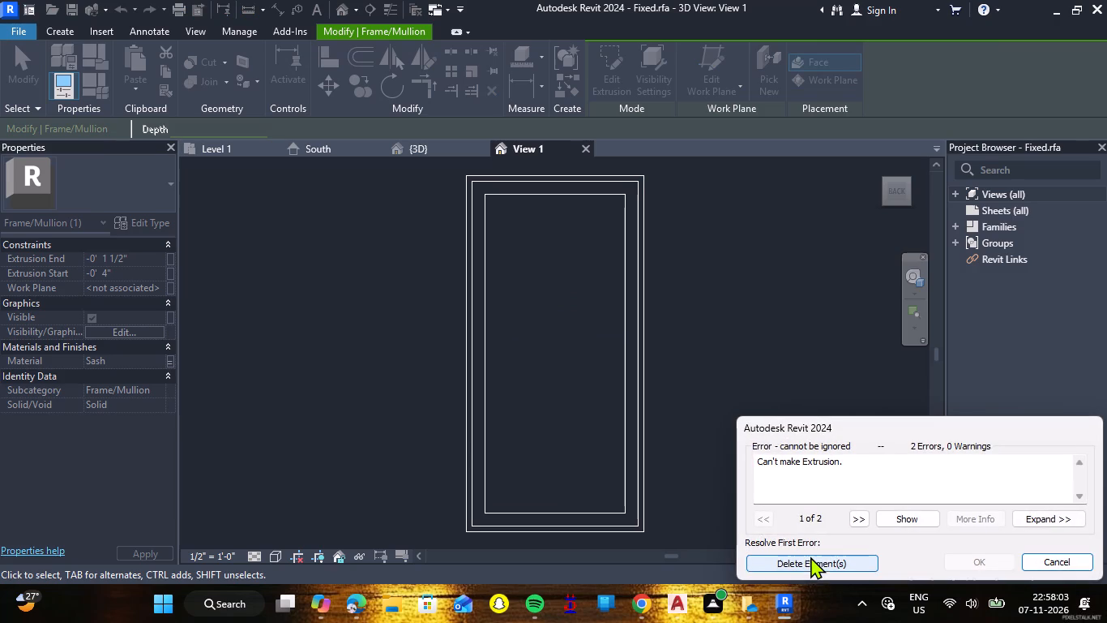
click(813, 561)
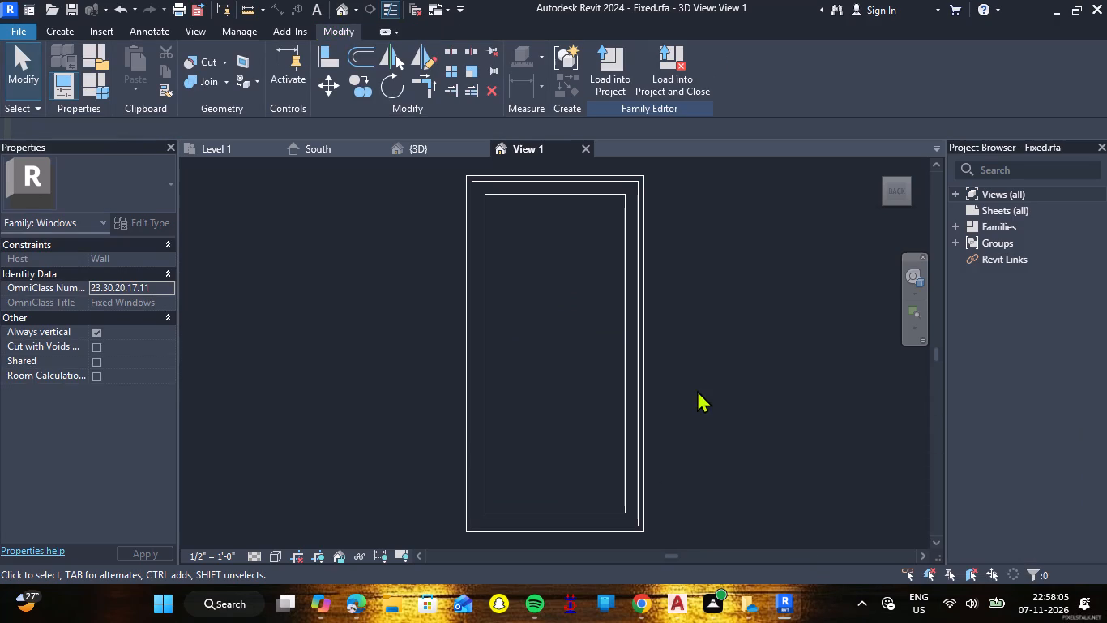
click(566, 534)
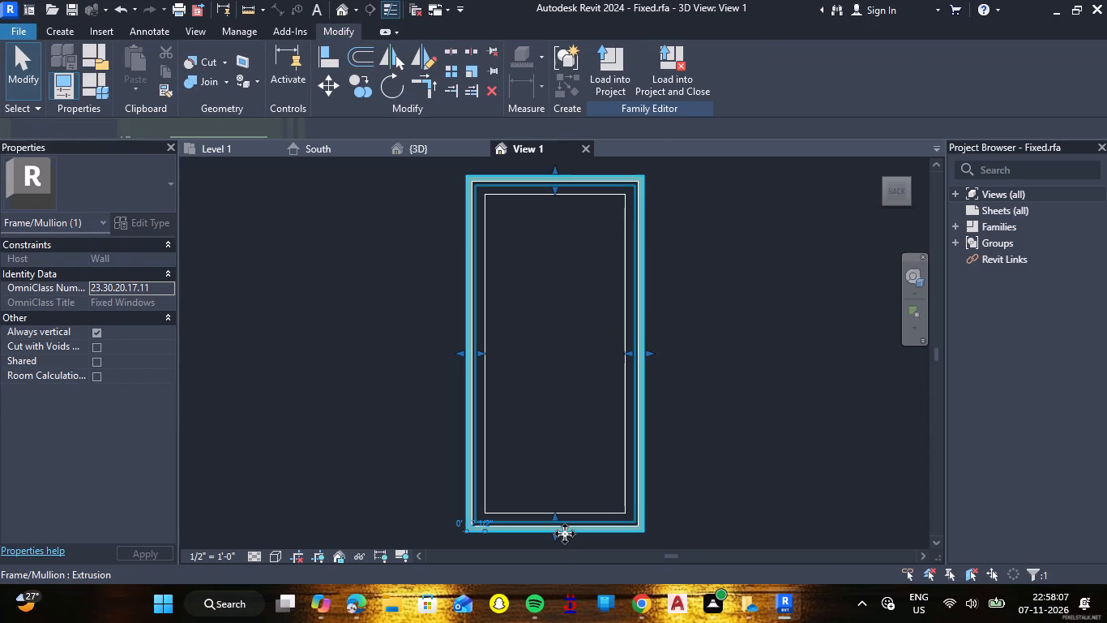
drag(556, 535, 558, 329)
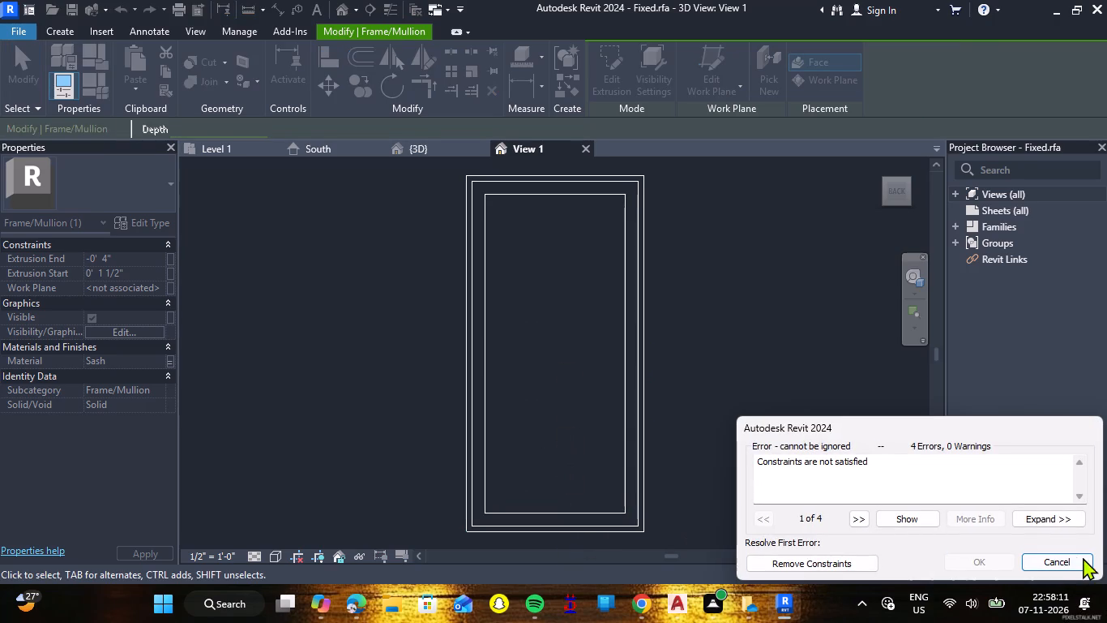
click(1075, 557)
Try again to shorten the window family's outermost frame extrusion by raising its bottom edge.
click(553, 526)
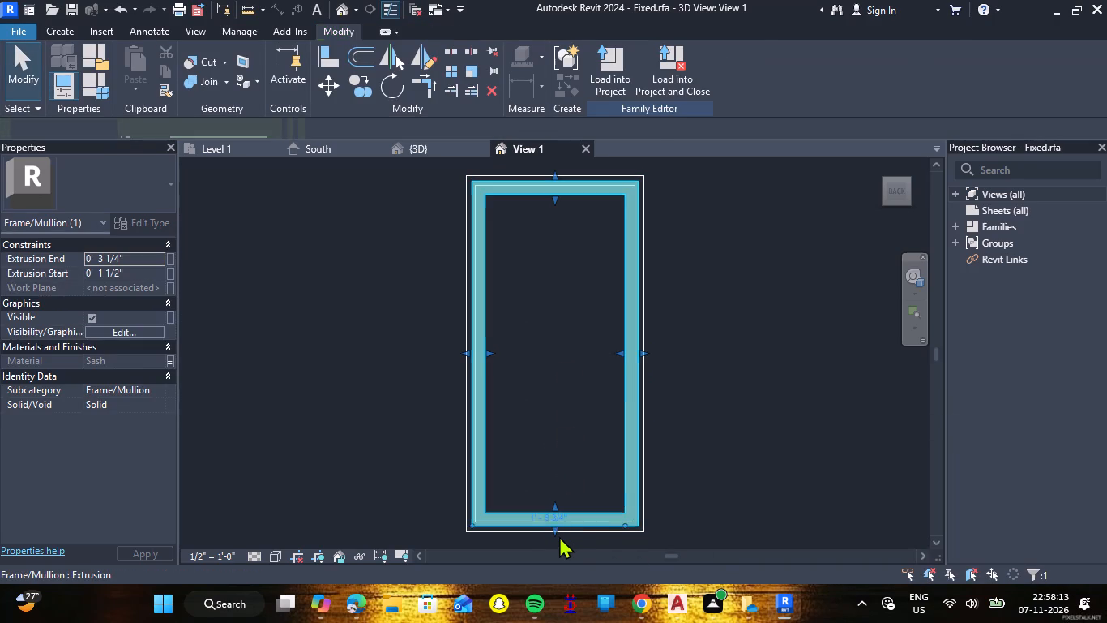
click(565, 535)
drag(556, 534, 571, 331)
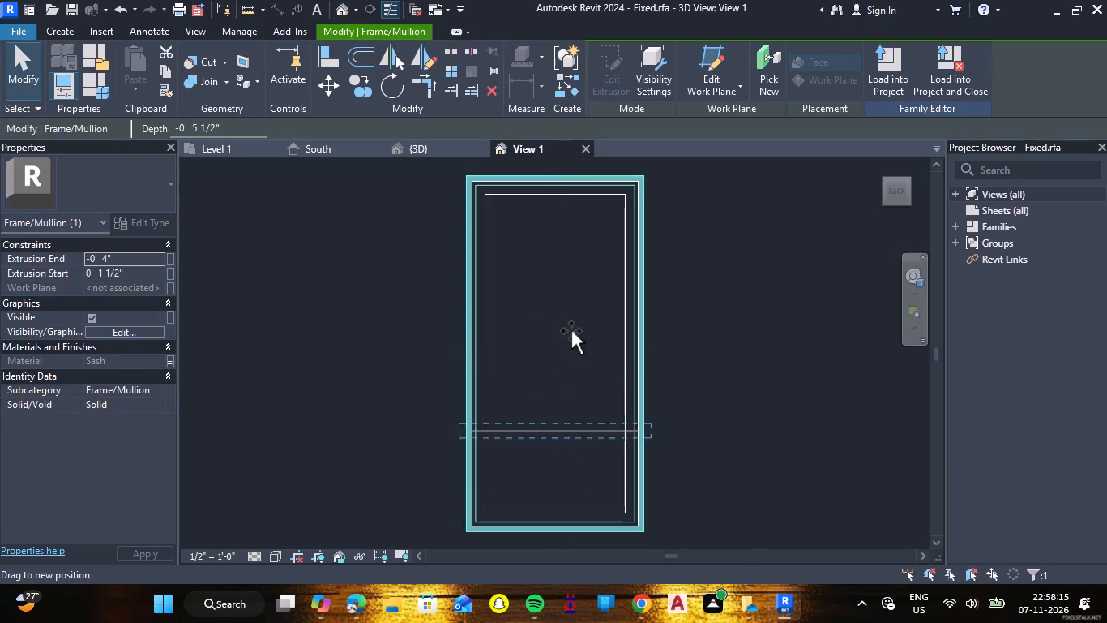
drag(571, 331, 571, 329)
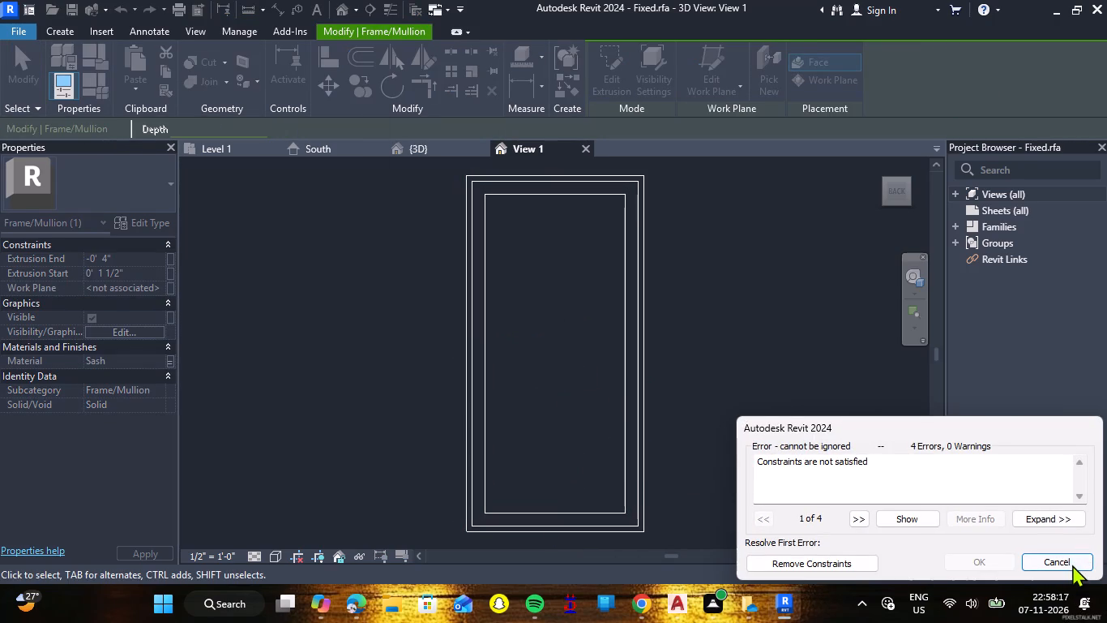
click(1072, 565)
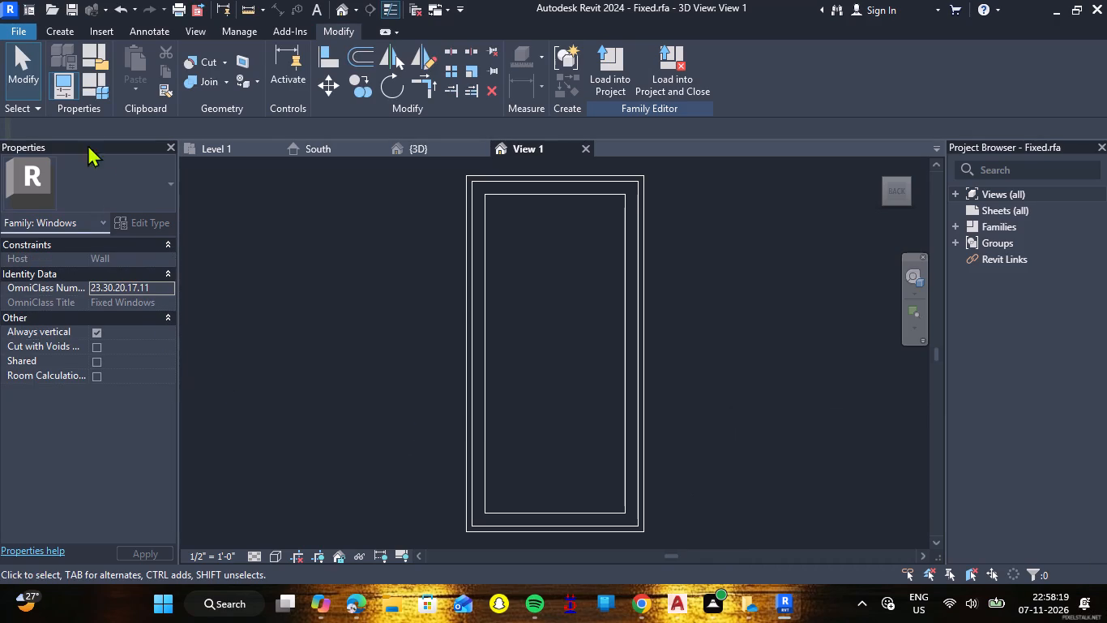
Return to the Level 1 plan and open the type properties of the fixed toilet window in the outer wall.
click(207, 148)
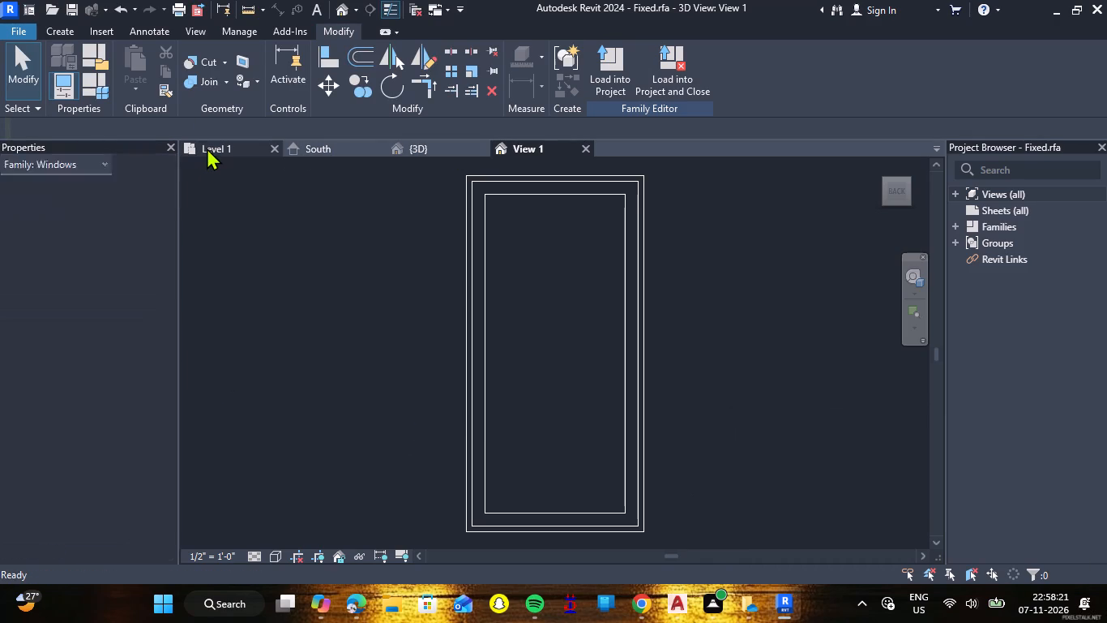
scroll(365, 288, down, 8)
scroll(476, 332, up, 2)
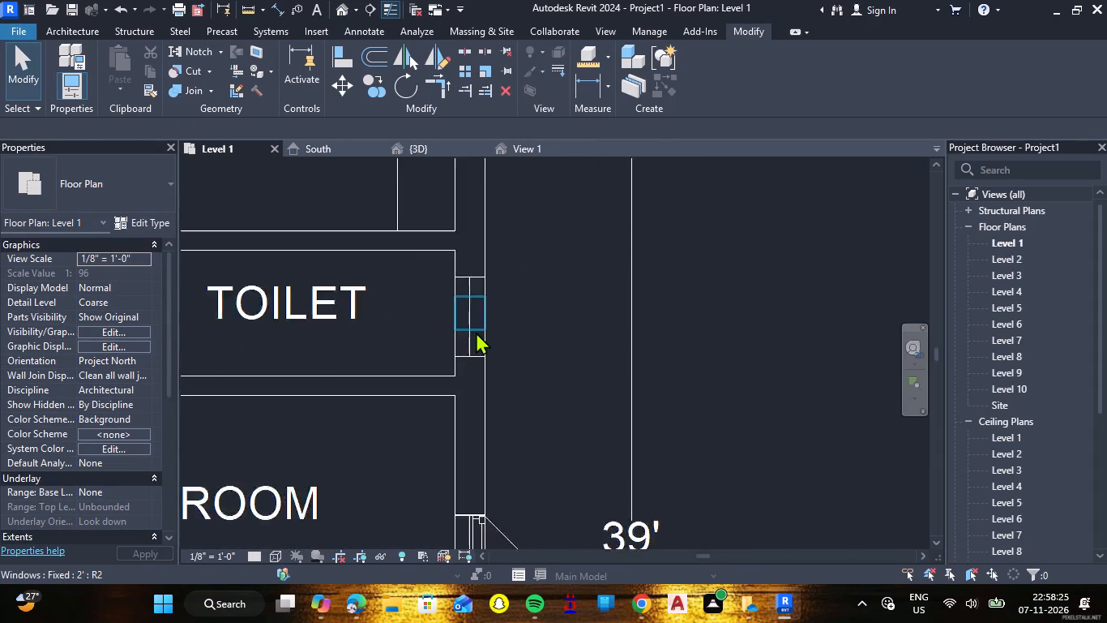
scroll(476, 332, up, 9)
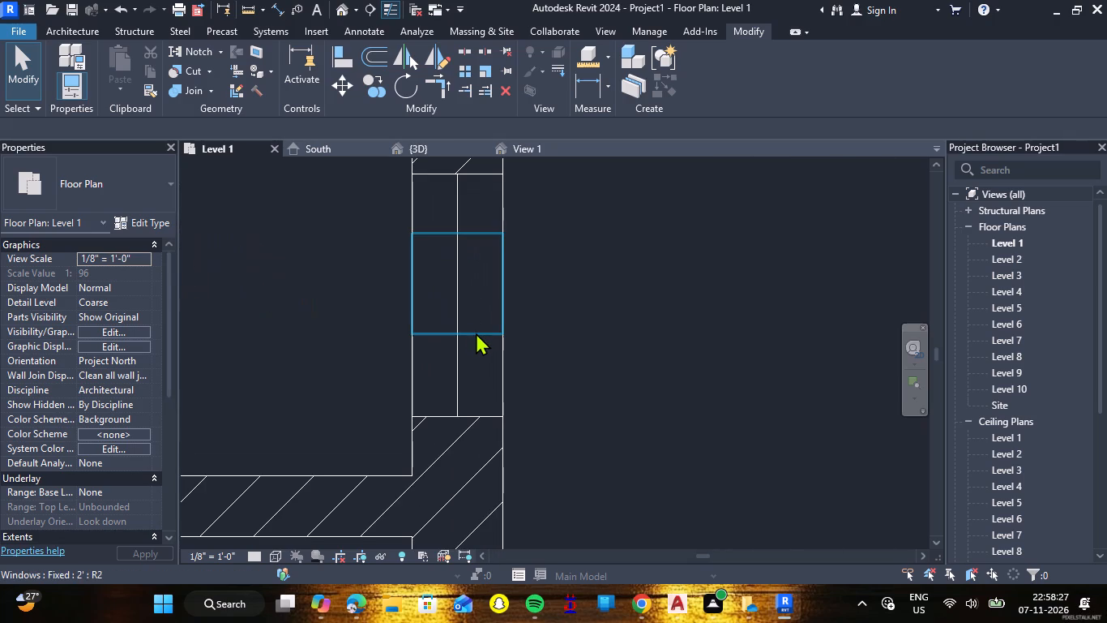
click(476, 333)
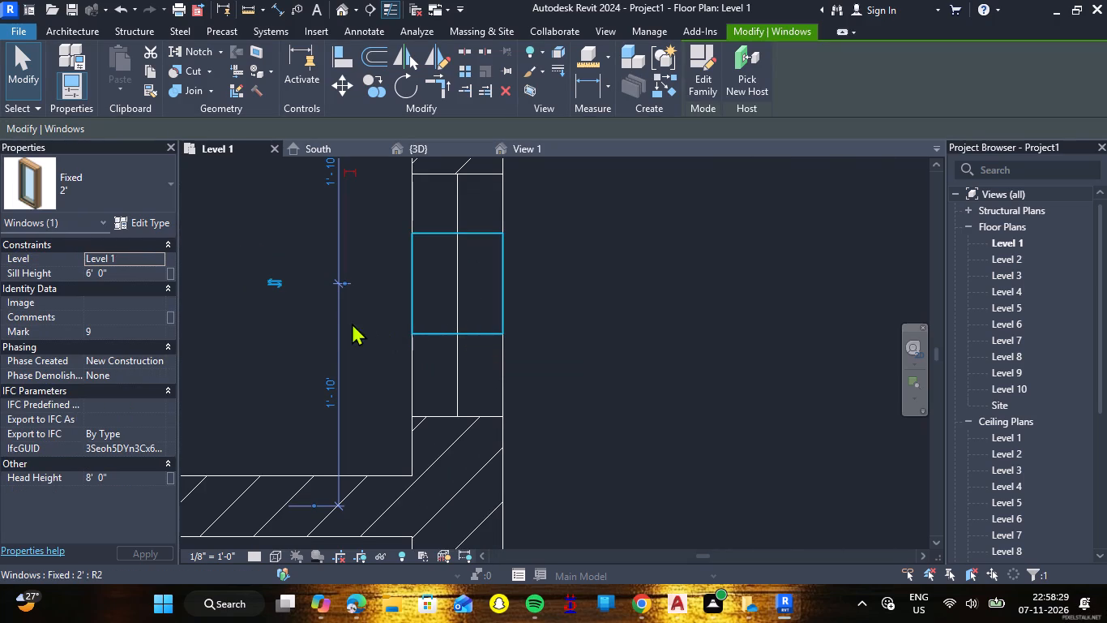
click(134, 223)
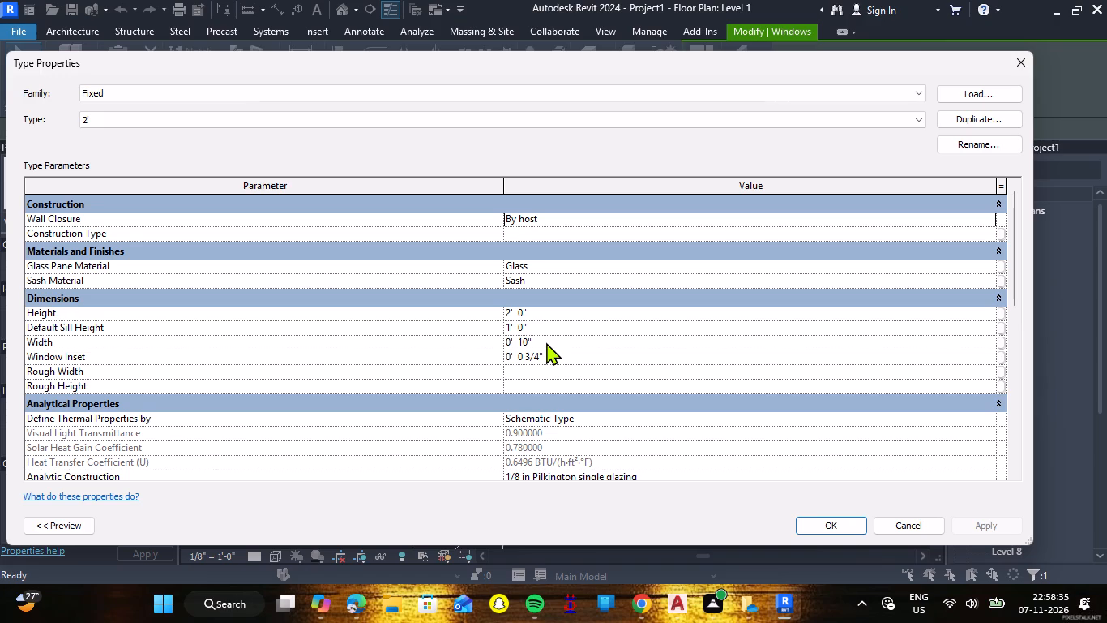
Look through the type parameters of the Fixed 2' window, from its dimensions to its IFC parameters.
click(546, 342)
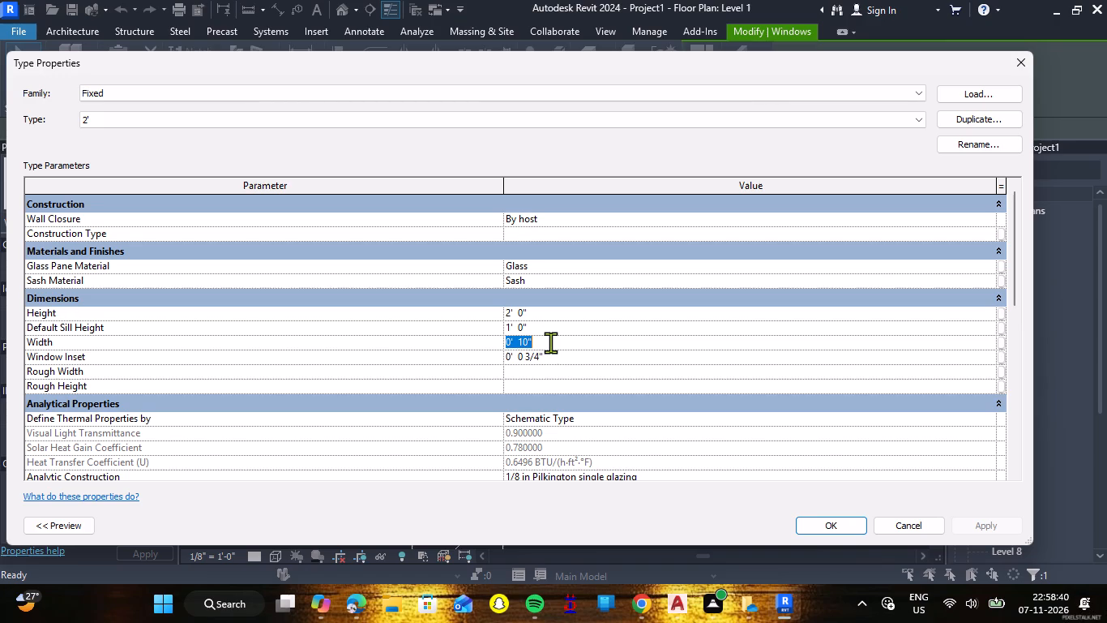
scroll(550, 342, down, 7)
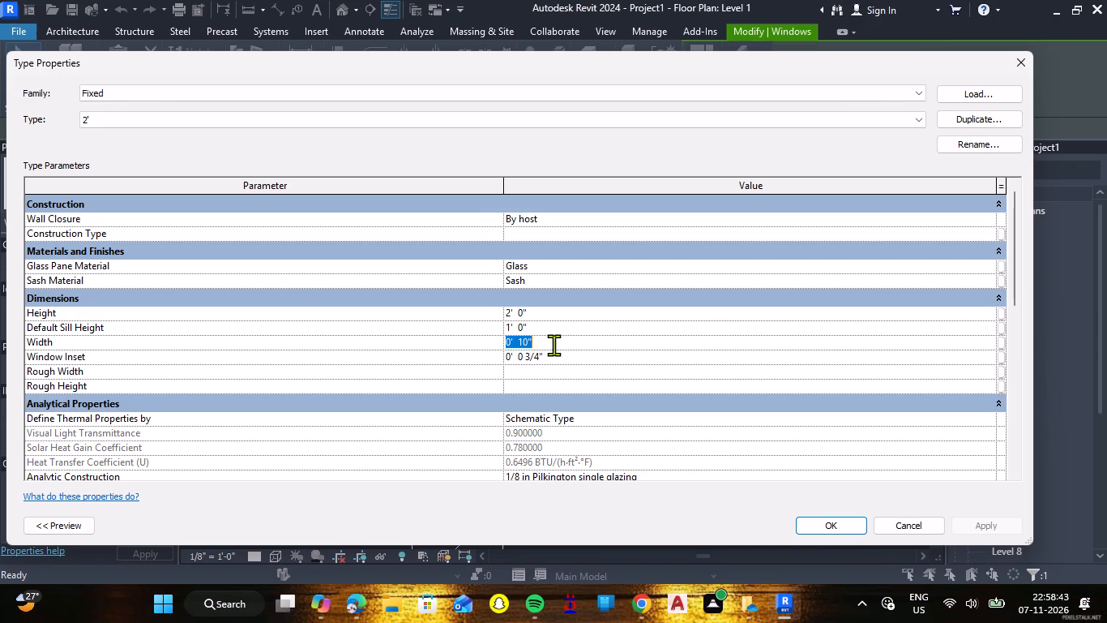
scroll(776, 423, down, 5)
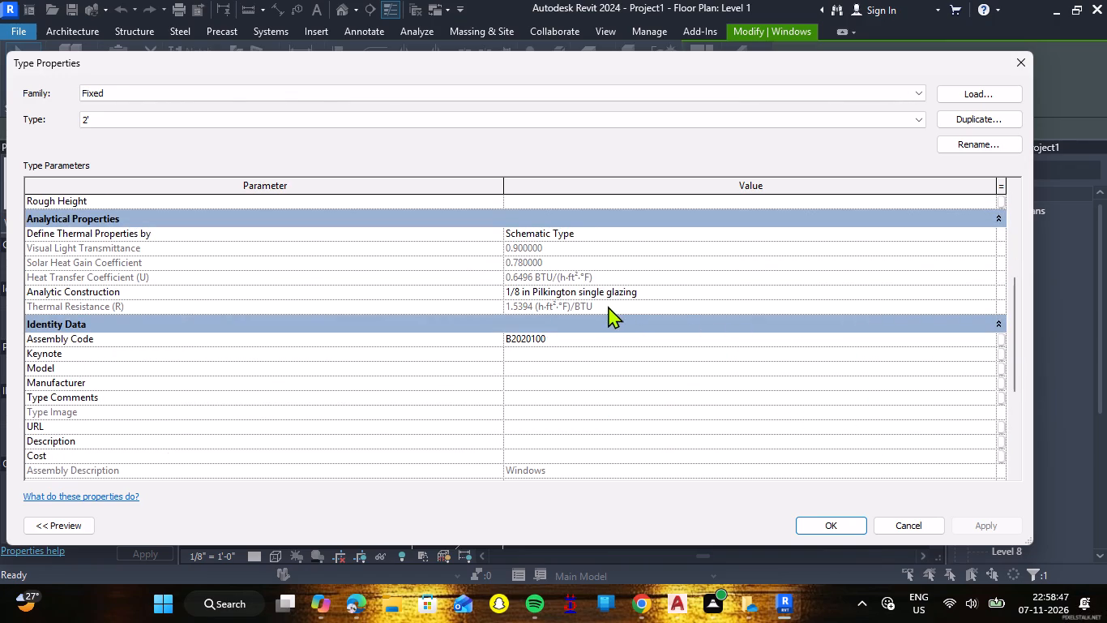
scroll(612, 315, up, 1)
scroll(612, 315, down, 7)
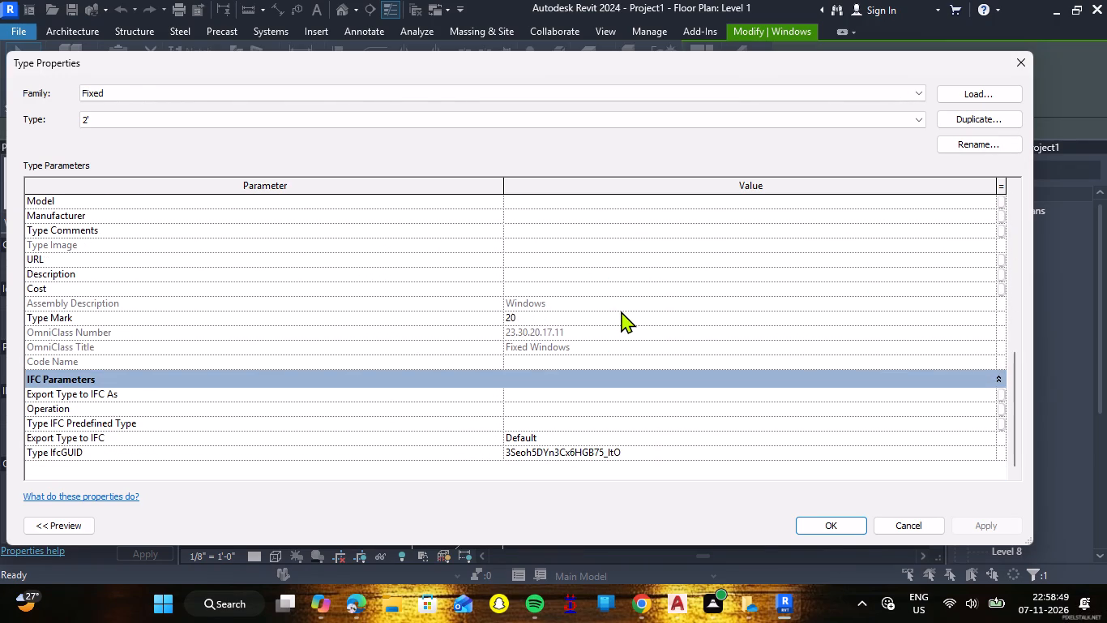
scroll(621, 311, down, 3)
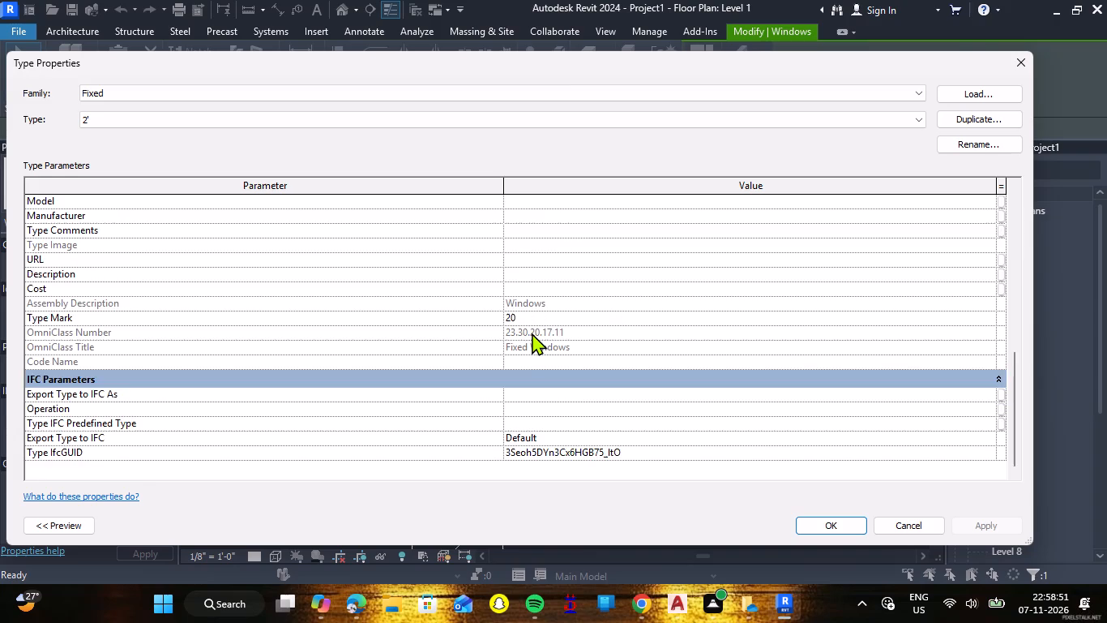
scroll(532, 331, up, 5)
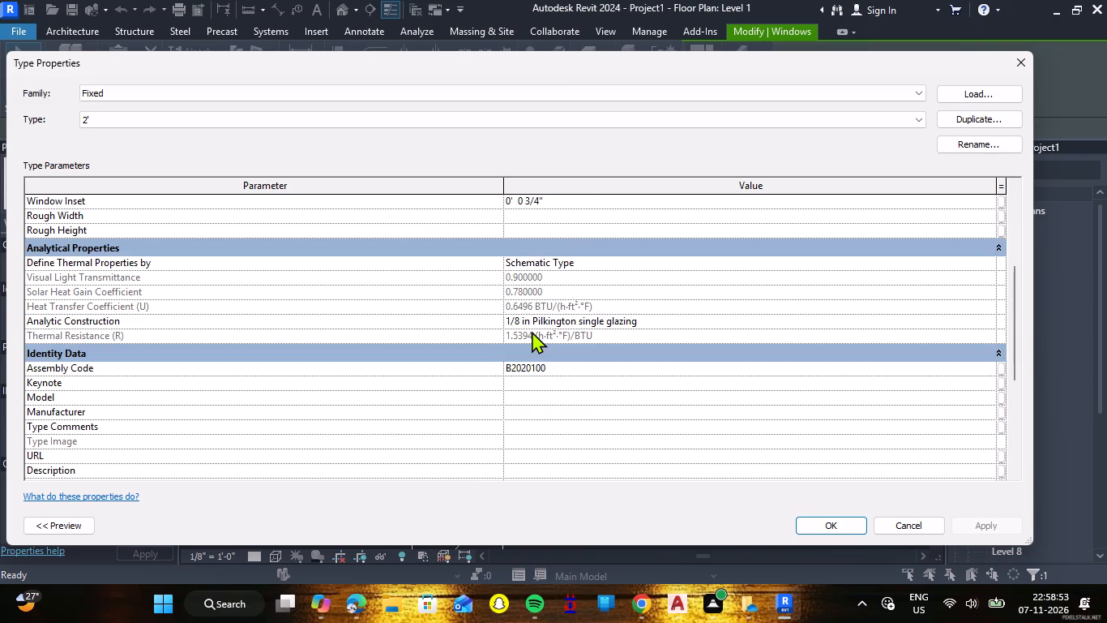
scroll(532, 331, up, 2)
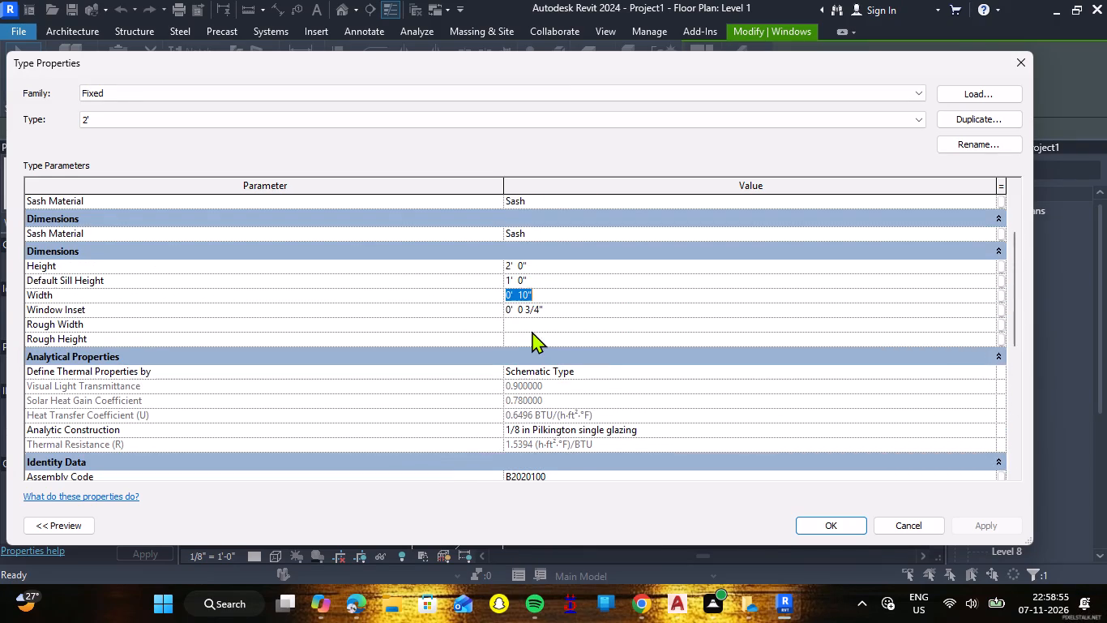
scroll(532, 331, up, 1)
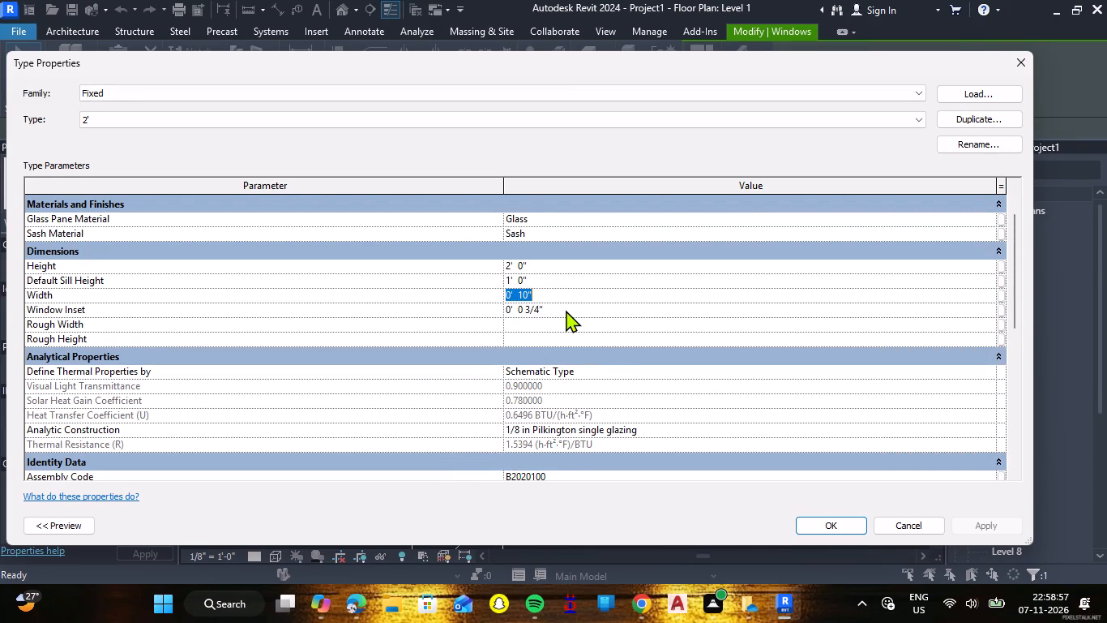
Set the width of the Fixed 2' window type to 1' 4".
double_click(558, 310)
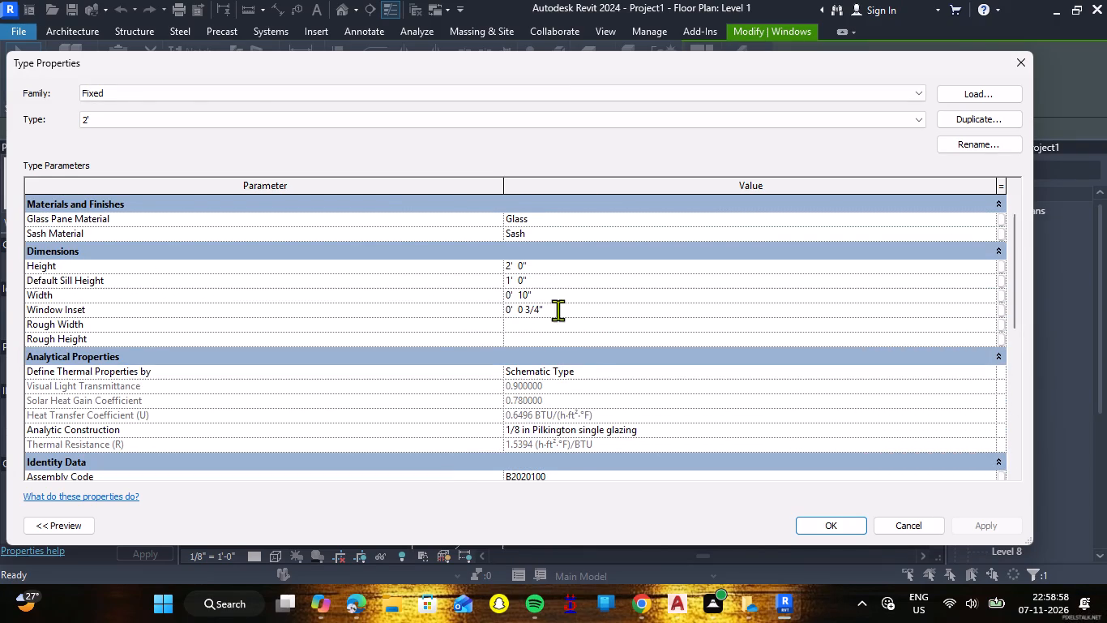
drag(558, 310, 445, 308)
click(445, 308)
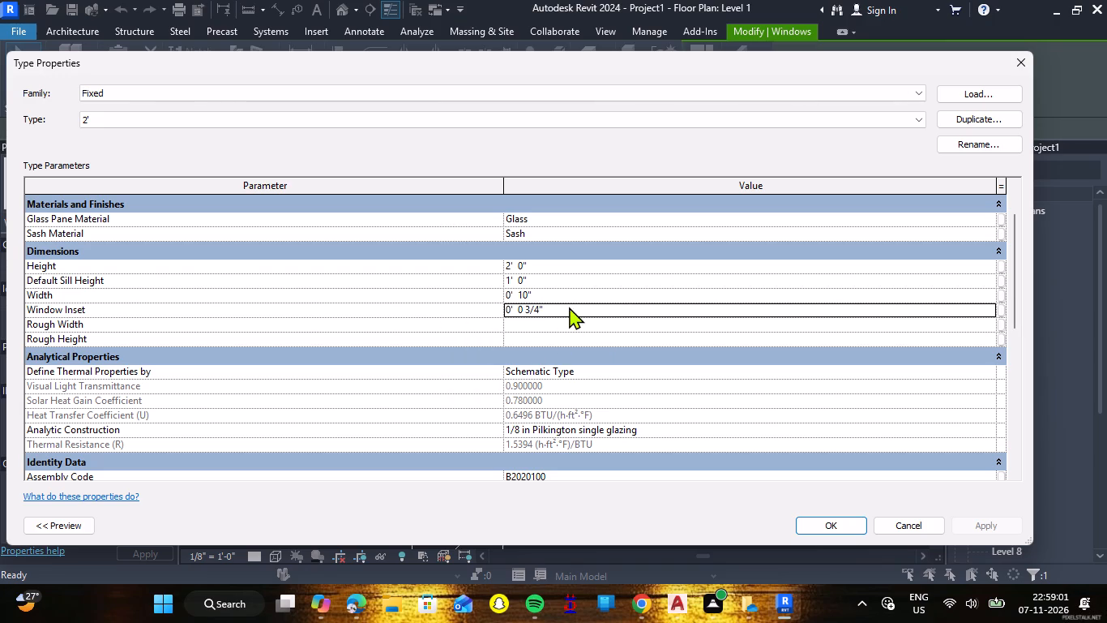
click(569, 307)
click(562, 297)
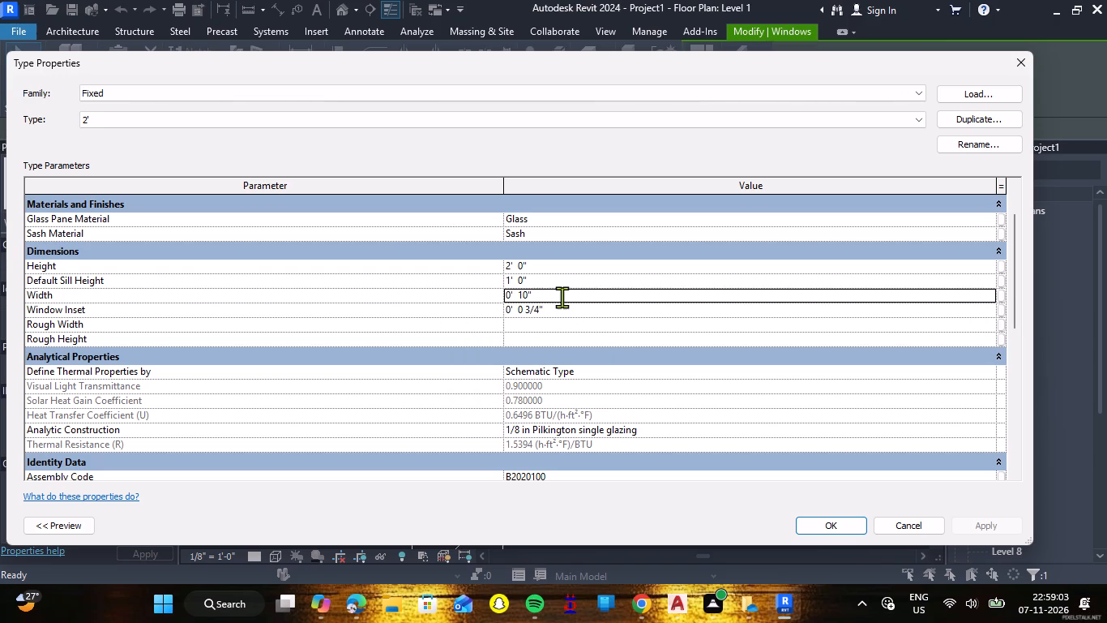
text(1'4")
key(Return)
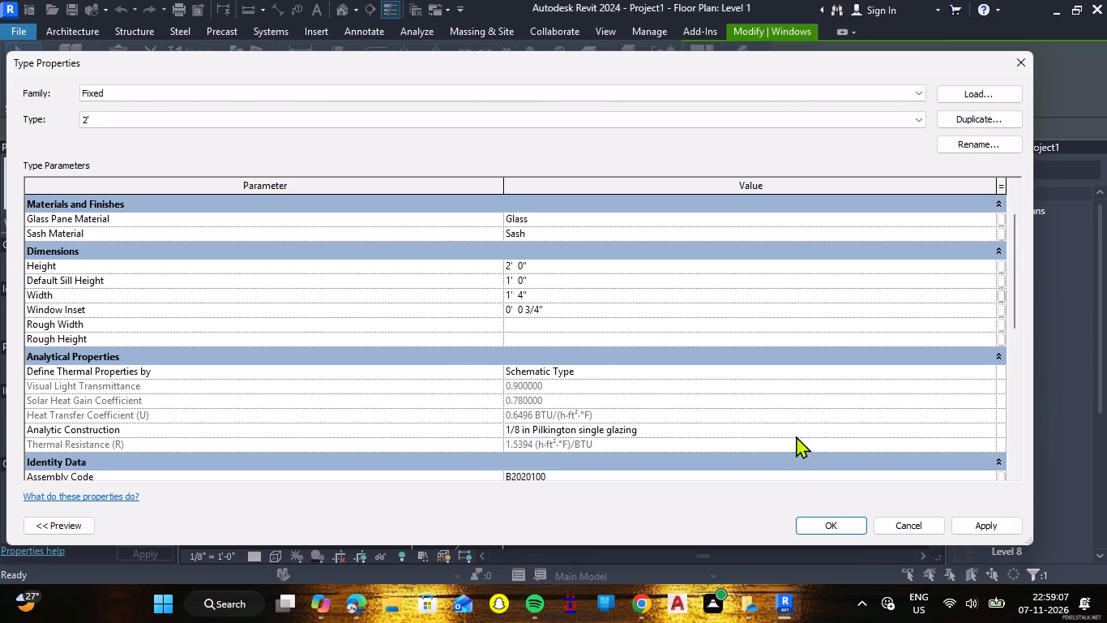
click(835, 524)
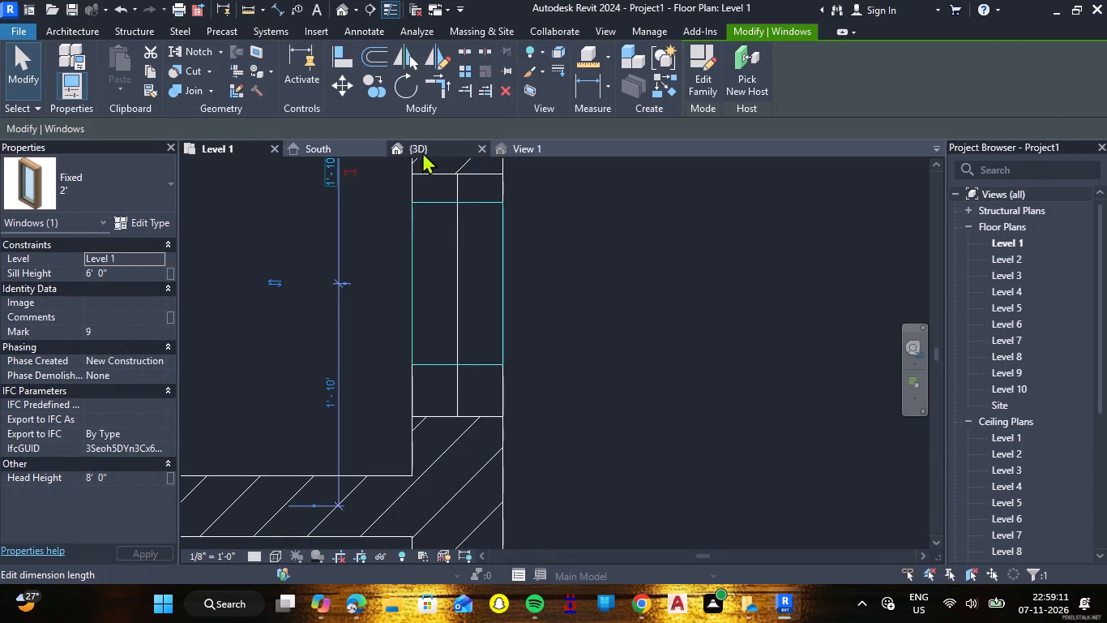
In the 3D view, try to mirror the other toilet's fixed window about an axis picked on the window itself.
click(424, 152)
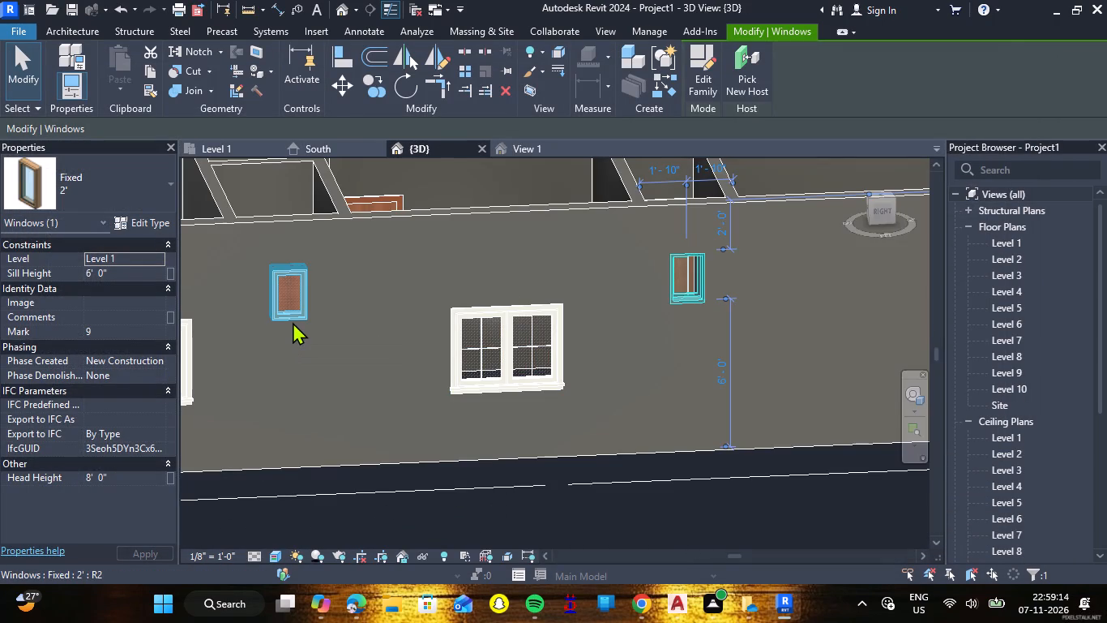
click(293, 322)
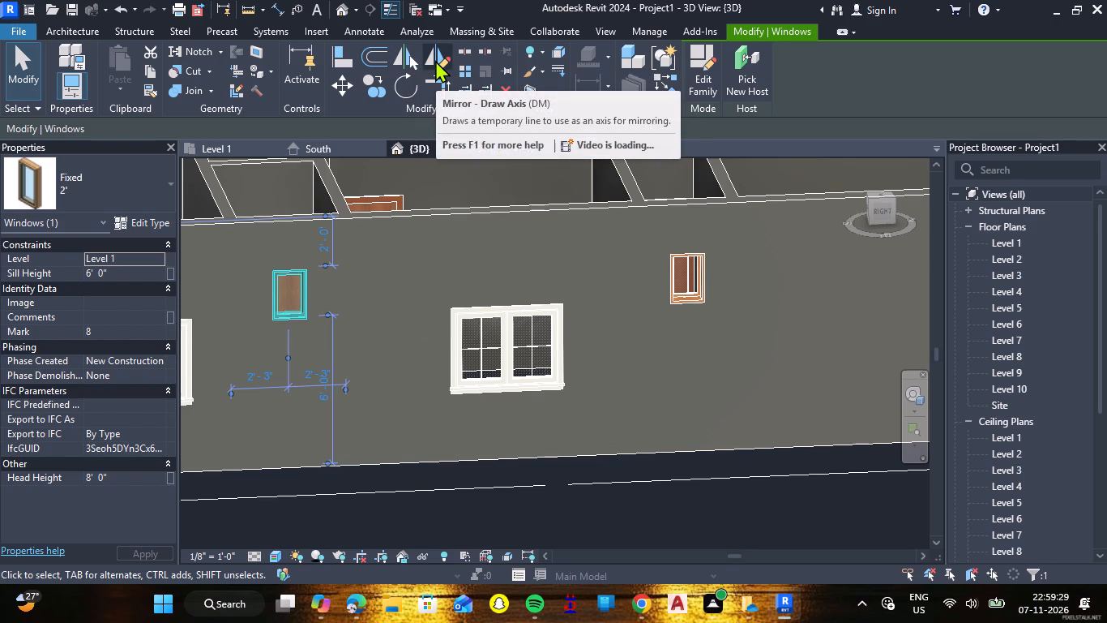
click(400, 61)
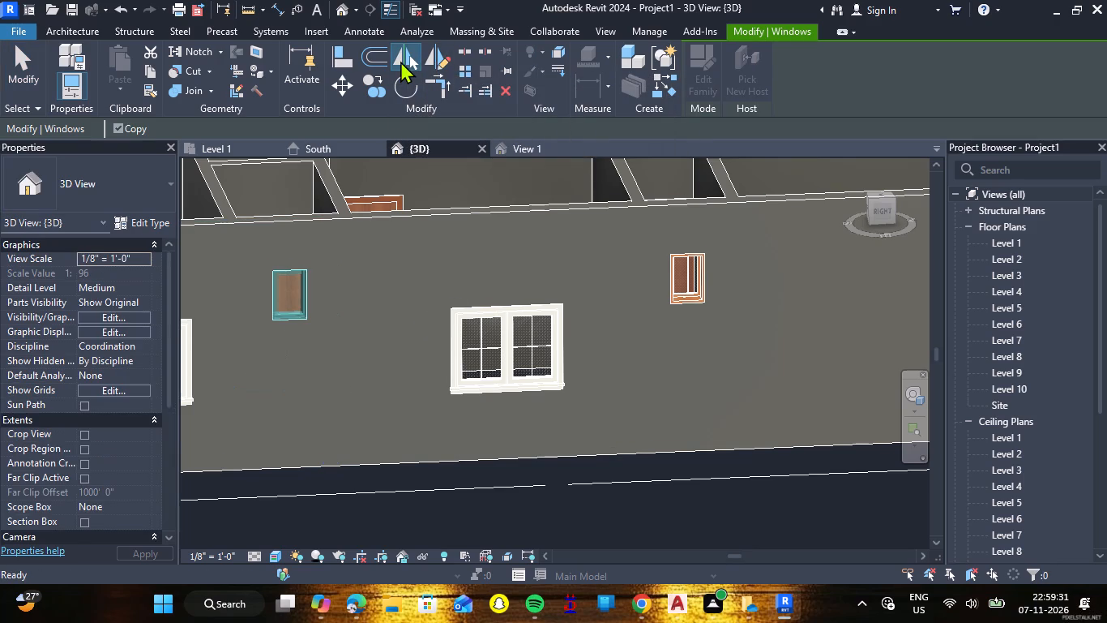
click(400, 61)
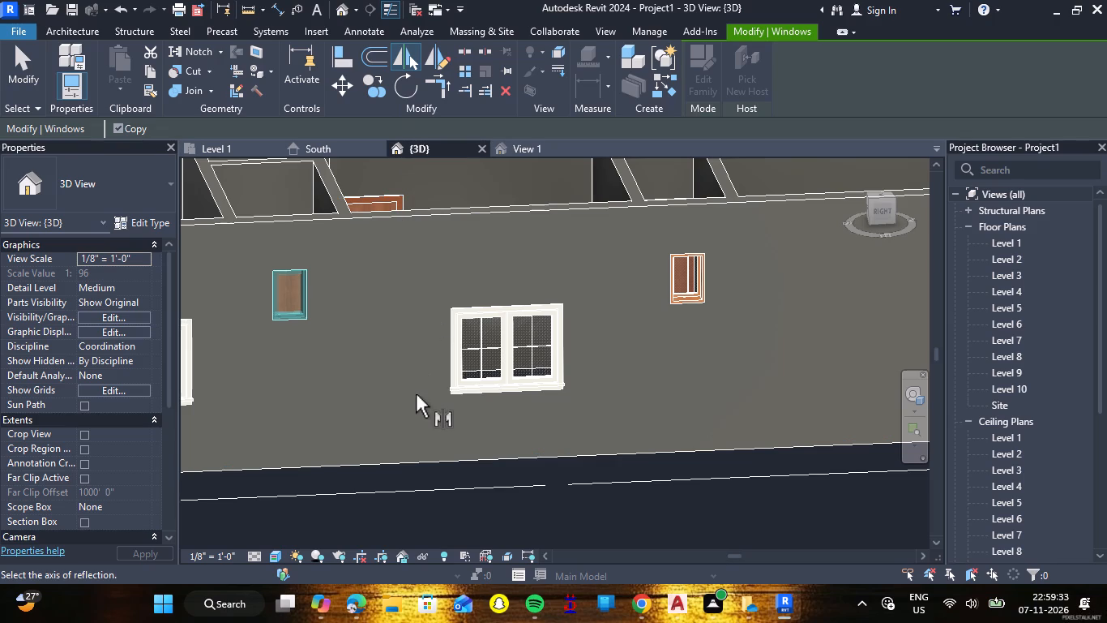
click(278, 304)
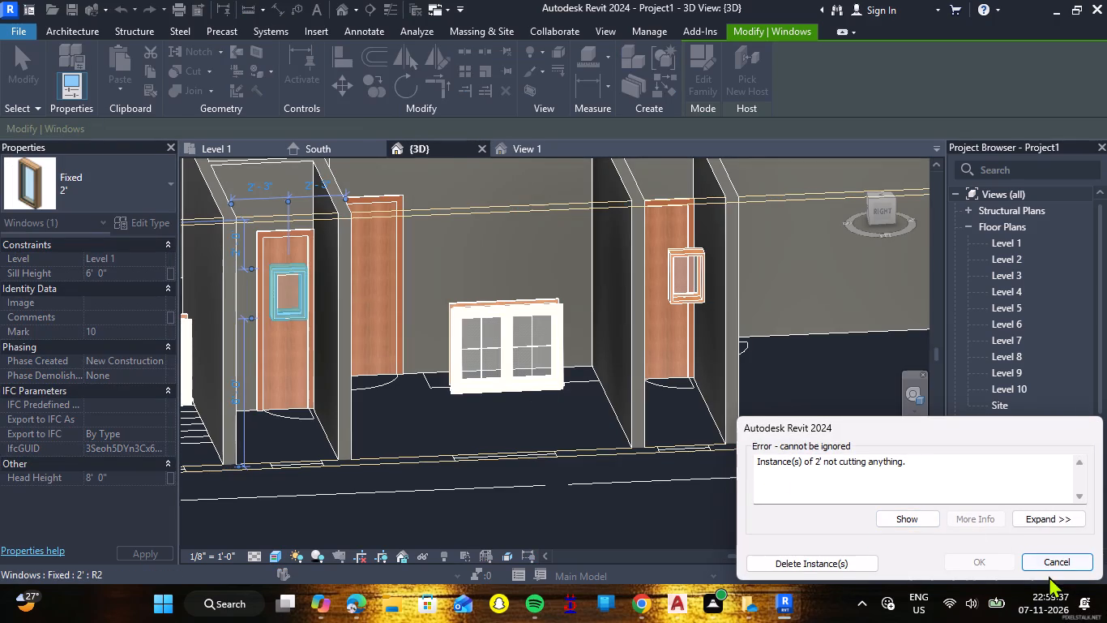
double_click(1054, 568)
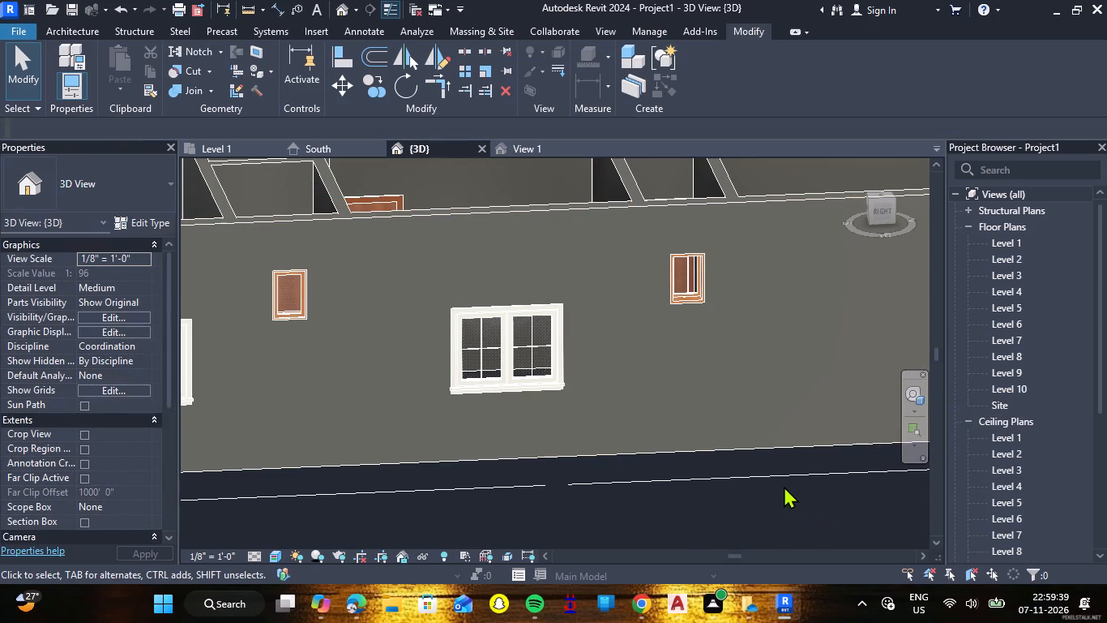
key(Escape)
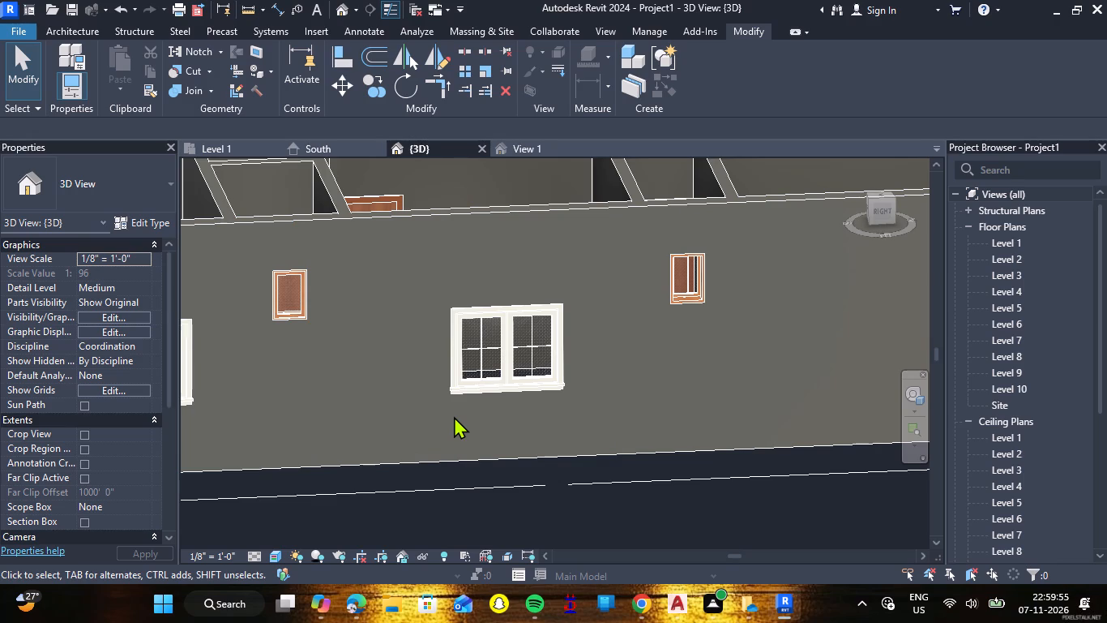
Check the glass pane and sash material settings in the type properties of that same fixed window.
scroll(291, 337, up, 2)
click(294, 313)
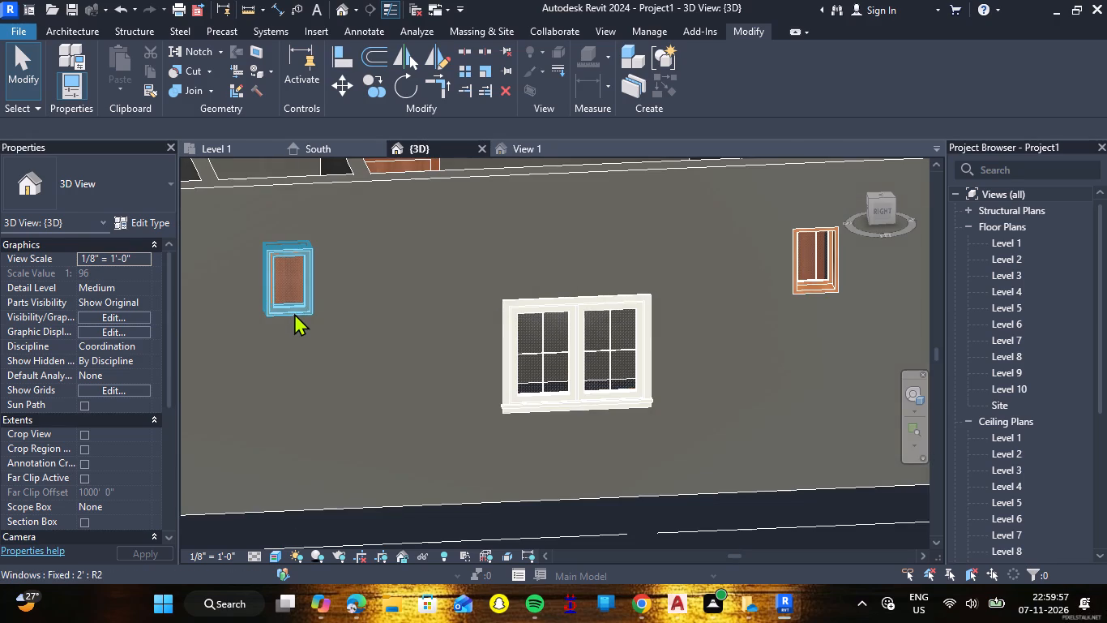
click(146, 225)
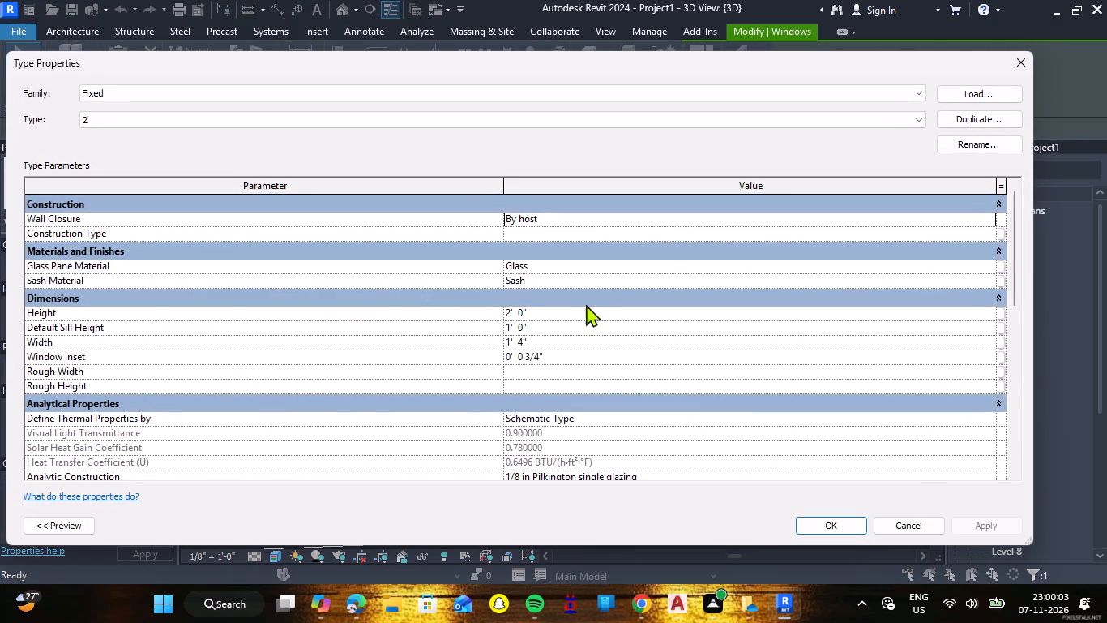
click(596, 270)
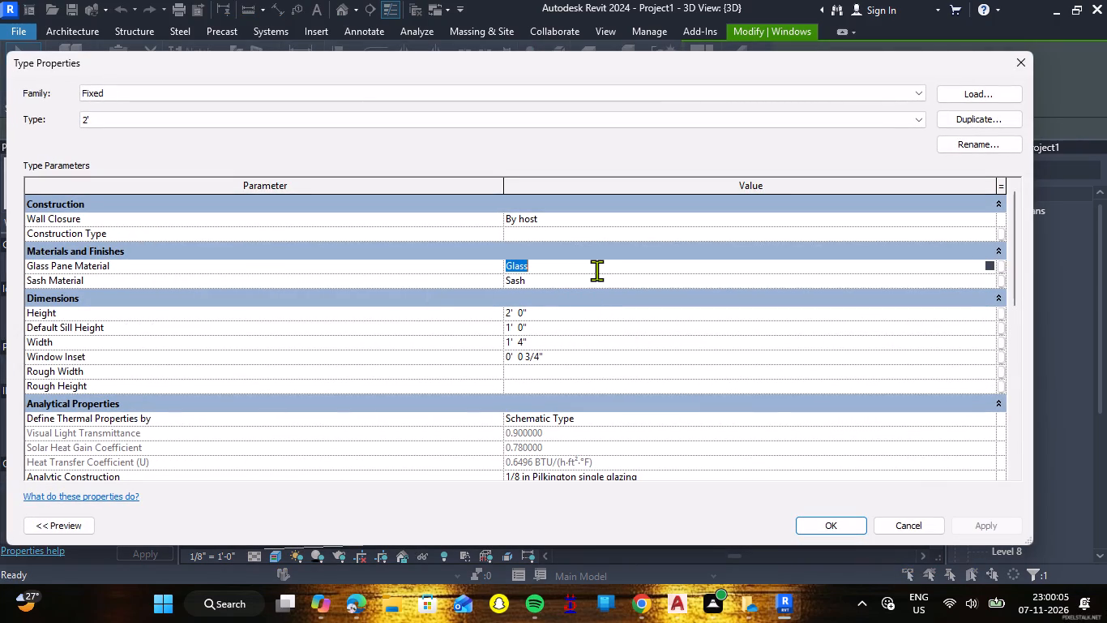
click(596, 282)
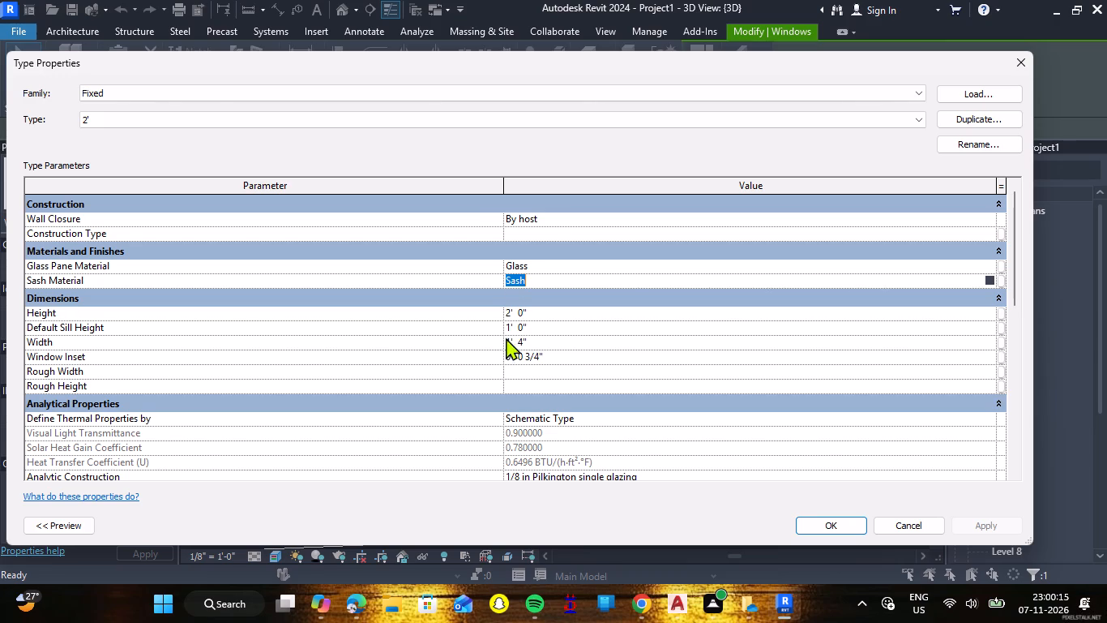
click(1017, 67)
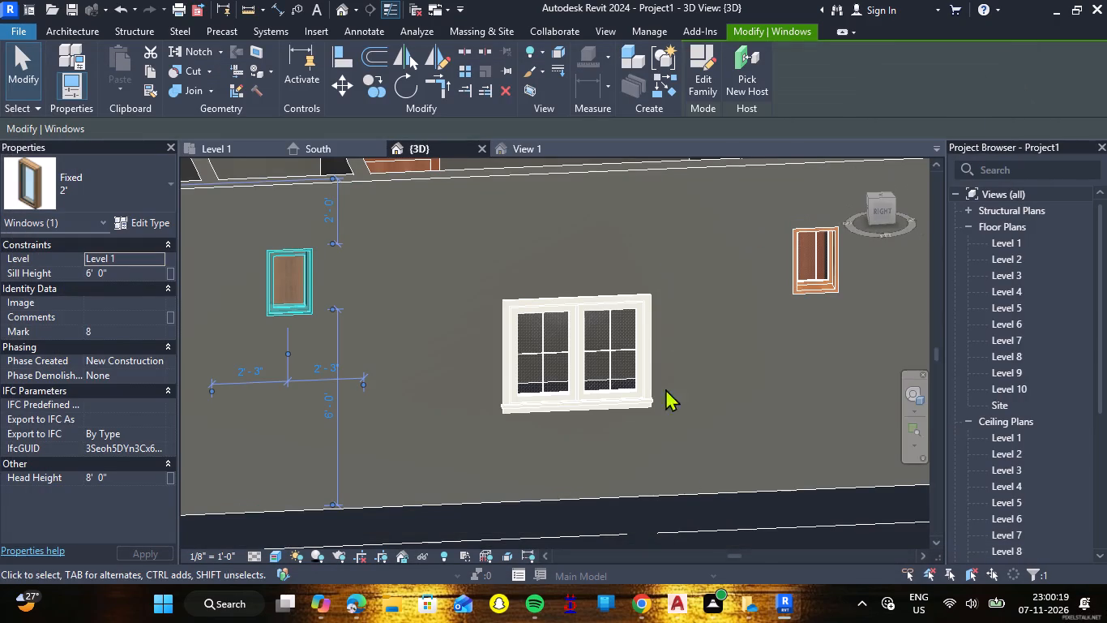
click(767, 534)
scroll(788, 467, down, 3)
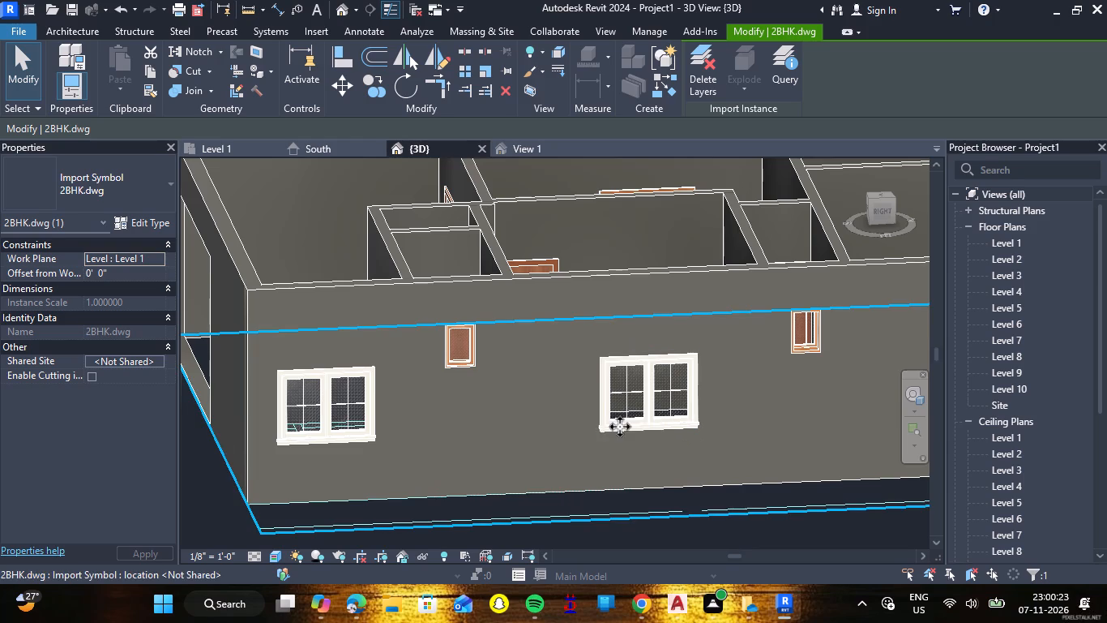
Set the sill height of the double casement window between the two toilet windows to 4'.
click(617, 436)
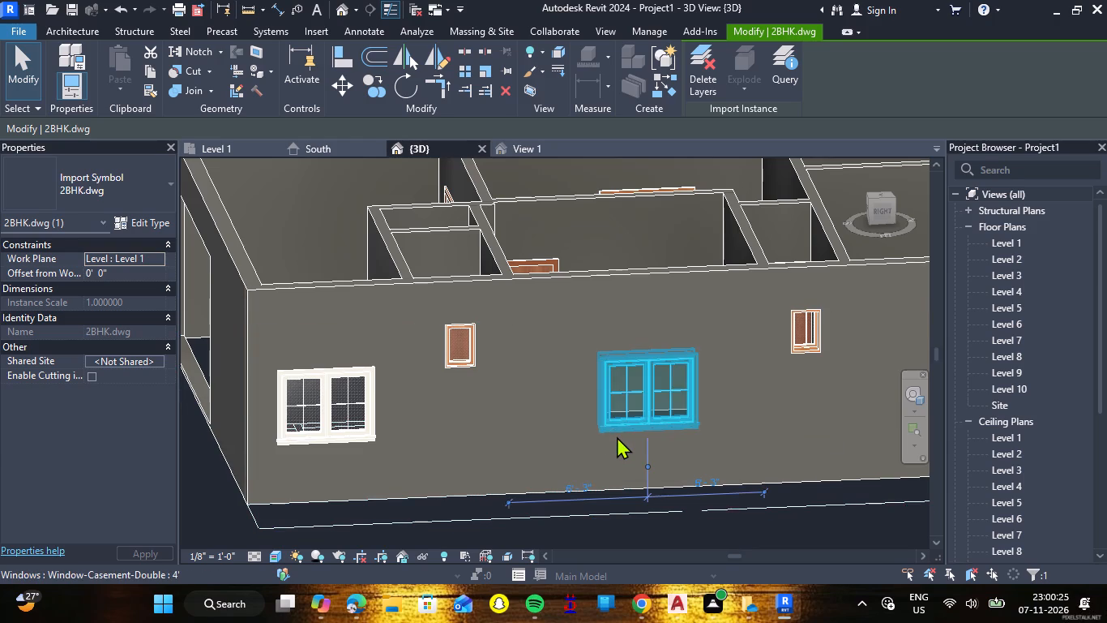
click(126, 269)
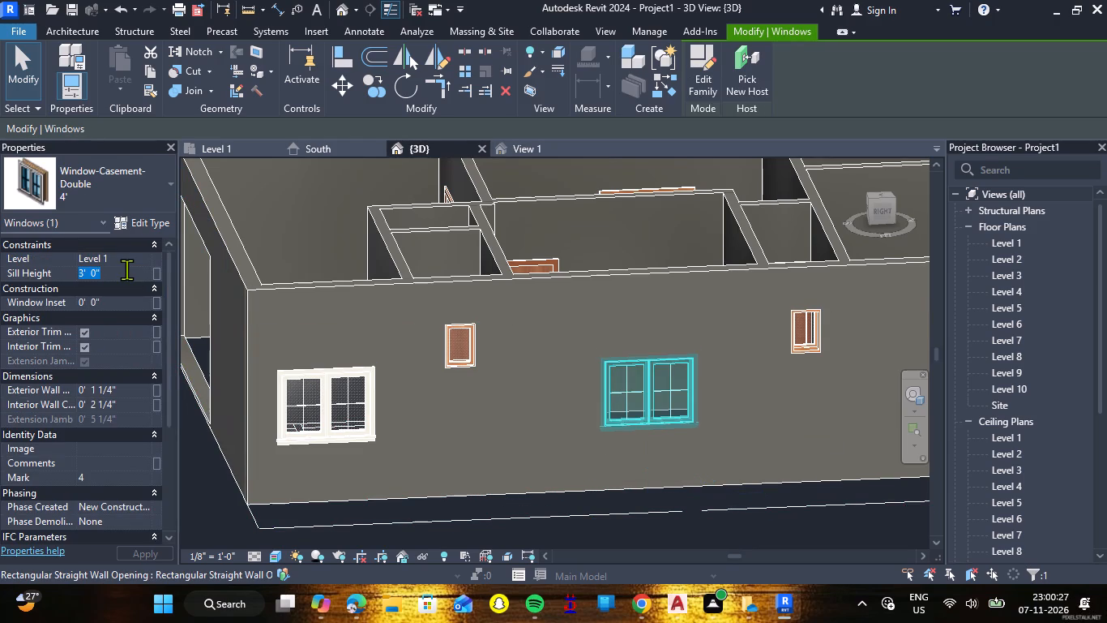
text(4')
key(Return)
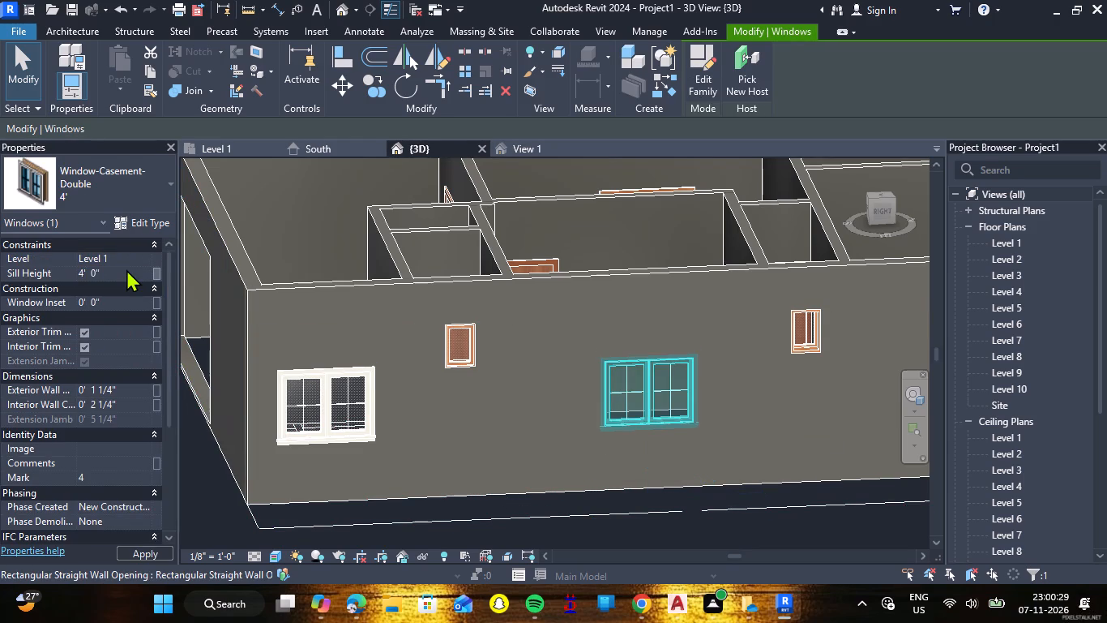
click(553, 420)
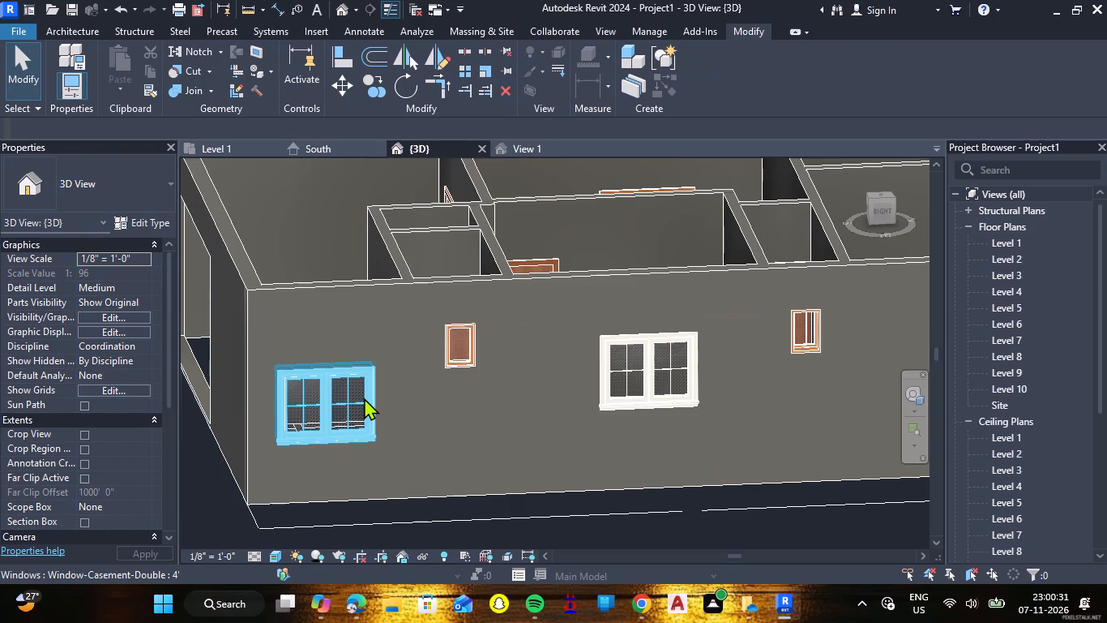
Set the sill height of the double casement window nearest the wall corner, on the same wall, to 4'.
click(365, 397)
double_click(116, 267)
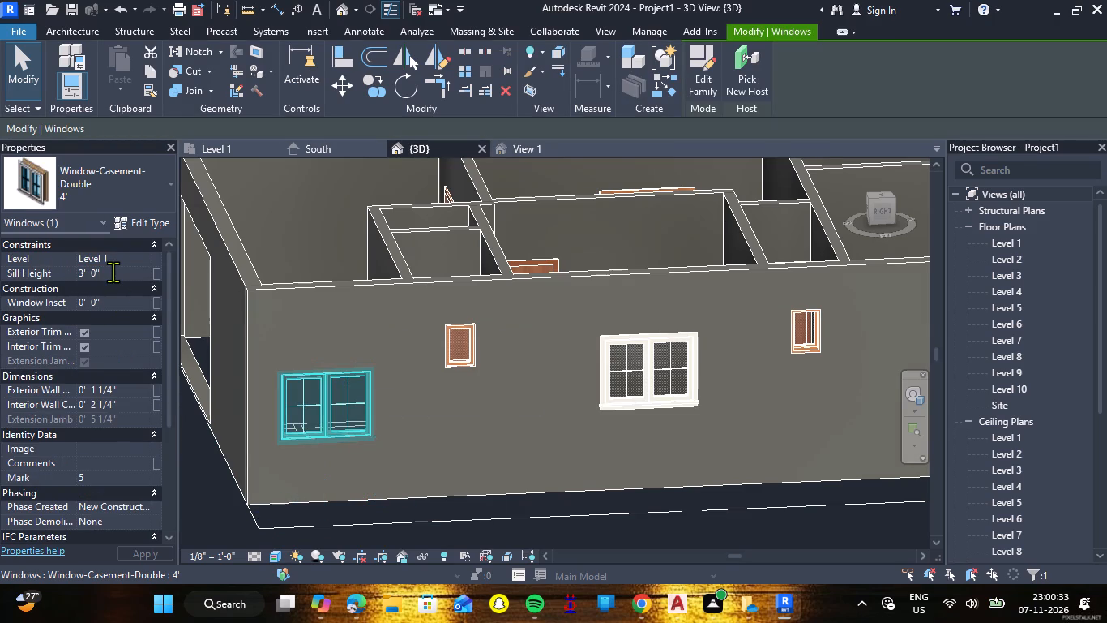
click(114, 272)
drag(114, 272, 0, 272)
text(4')
click(101, 273)
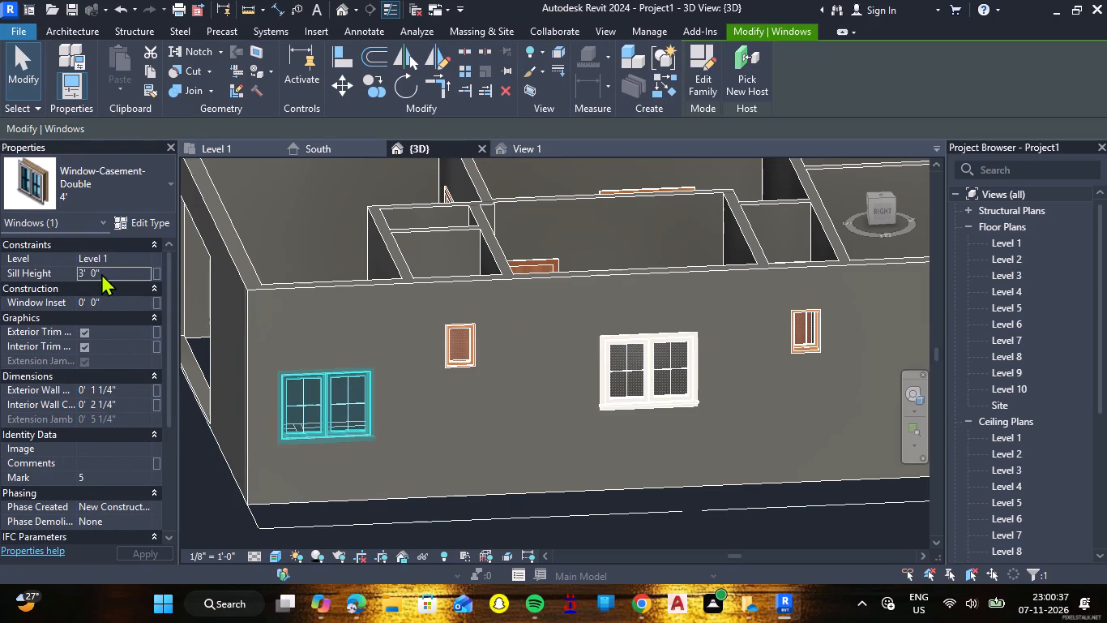
double_click(101, 273)
key(BackSpace)
key(BackSpace)
key(BackSpace)
key(BackSpace)
key(BackSpace)
key(BackSpace)
key(BackSpace)
key(BackSpace)
key(BackSpace)
key(BackSpace)
key(BackSpace)
key(BackSpace)
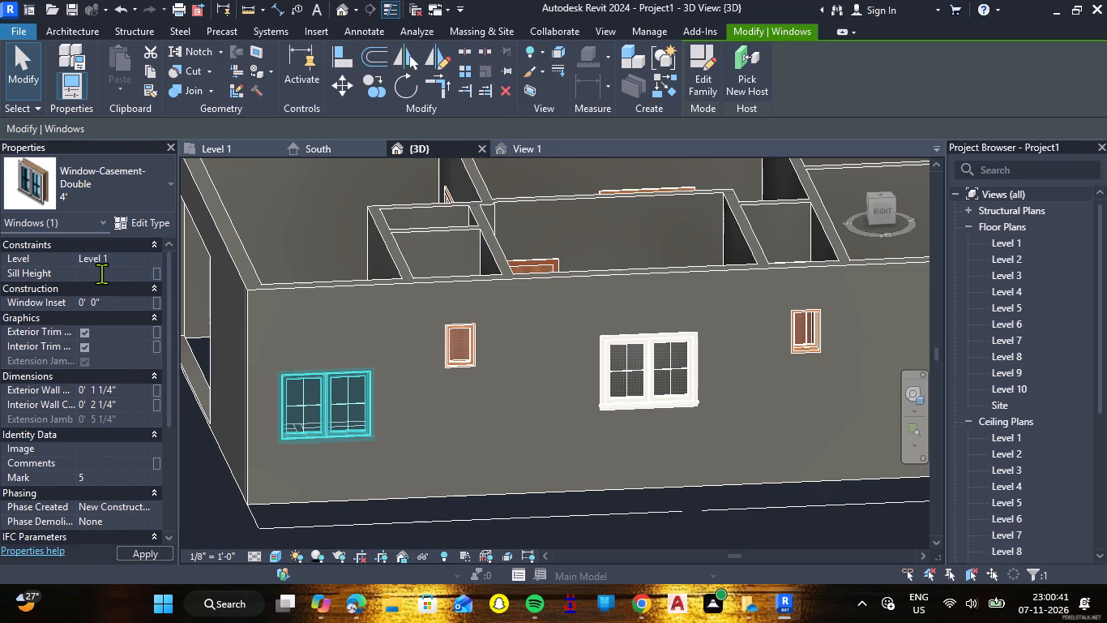
text(4')
key(Return)
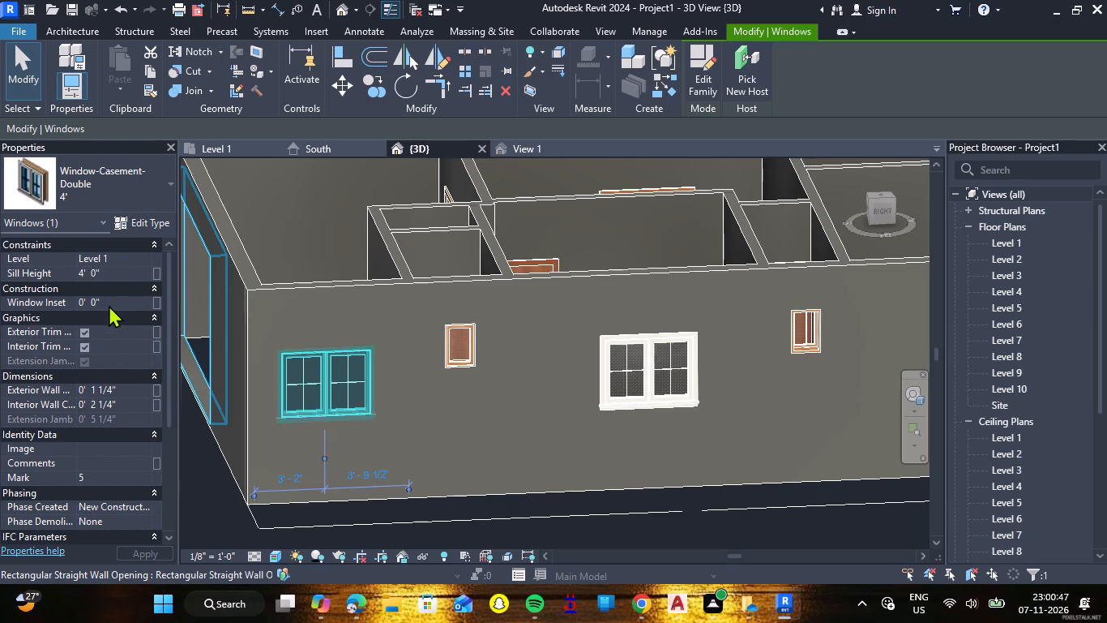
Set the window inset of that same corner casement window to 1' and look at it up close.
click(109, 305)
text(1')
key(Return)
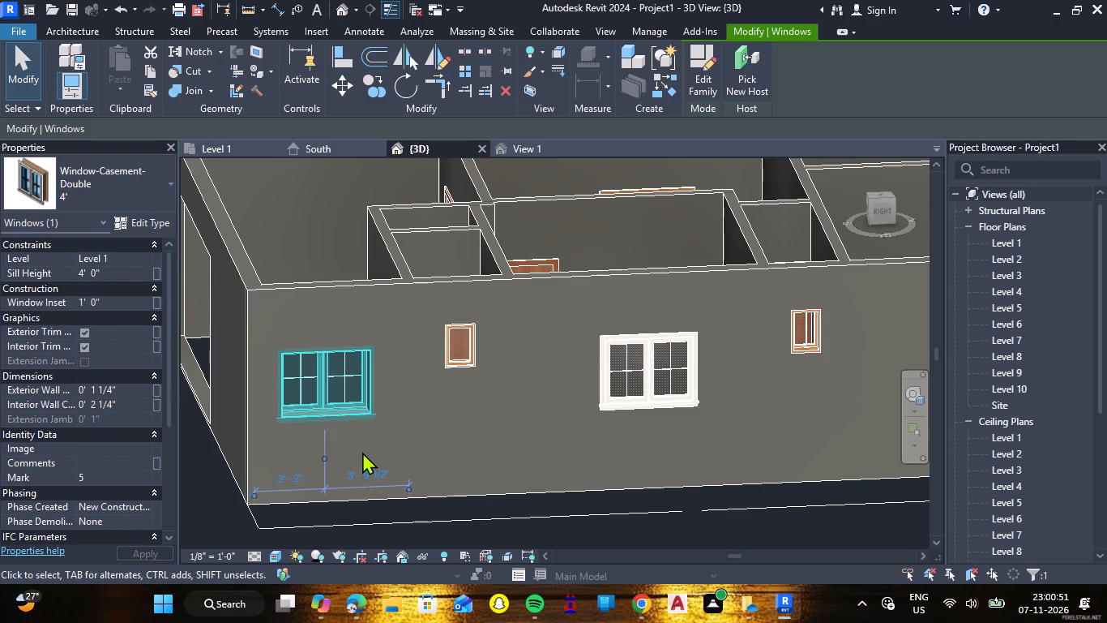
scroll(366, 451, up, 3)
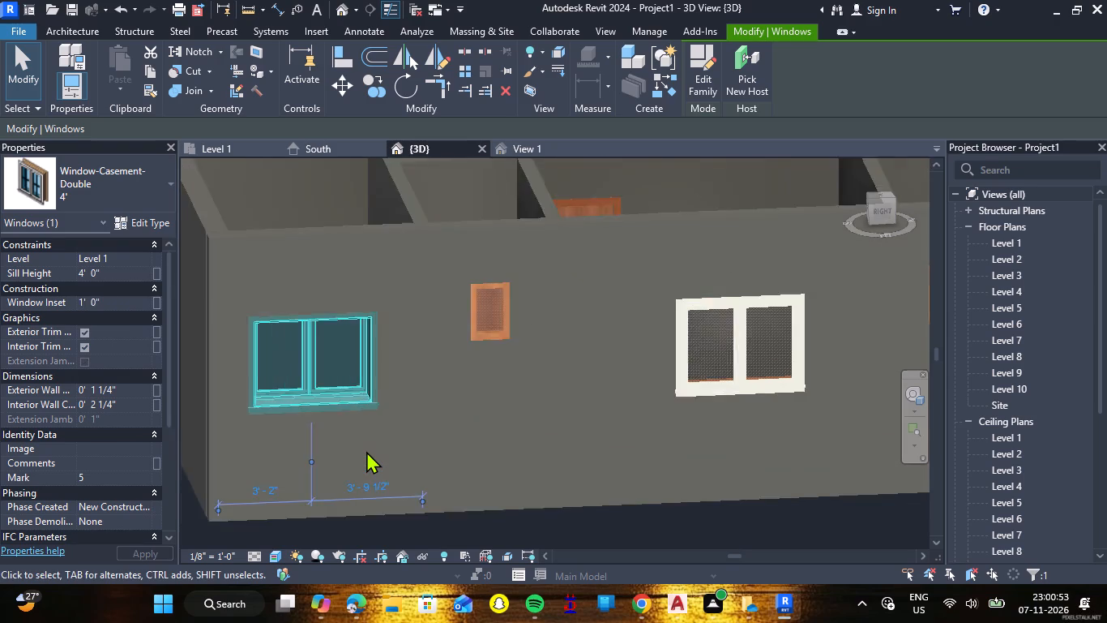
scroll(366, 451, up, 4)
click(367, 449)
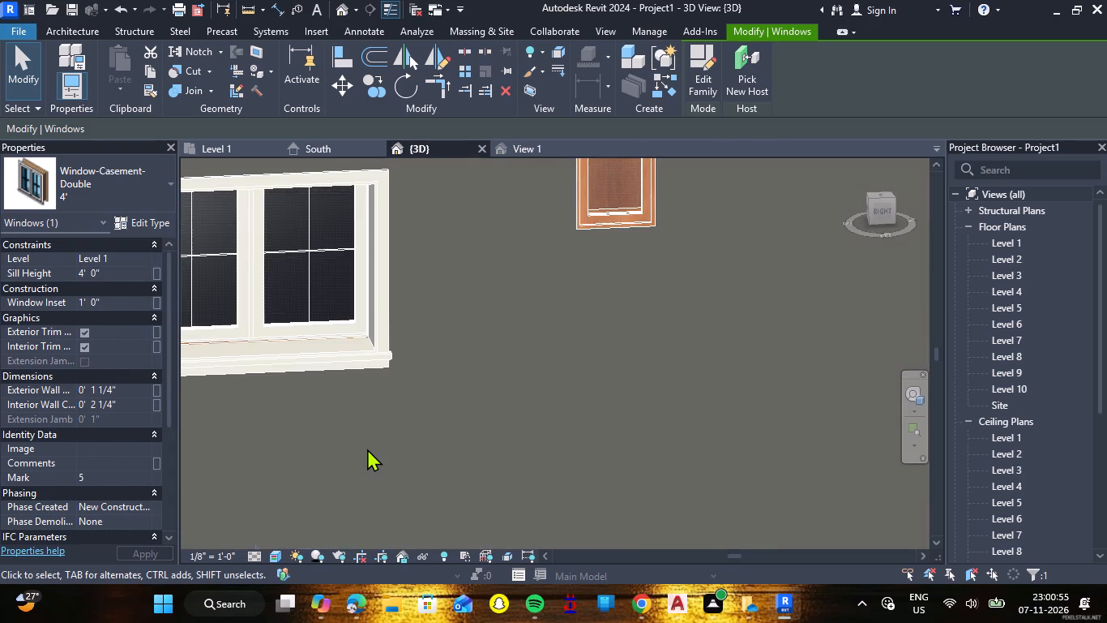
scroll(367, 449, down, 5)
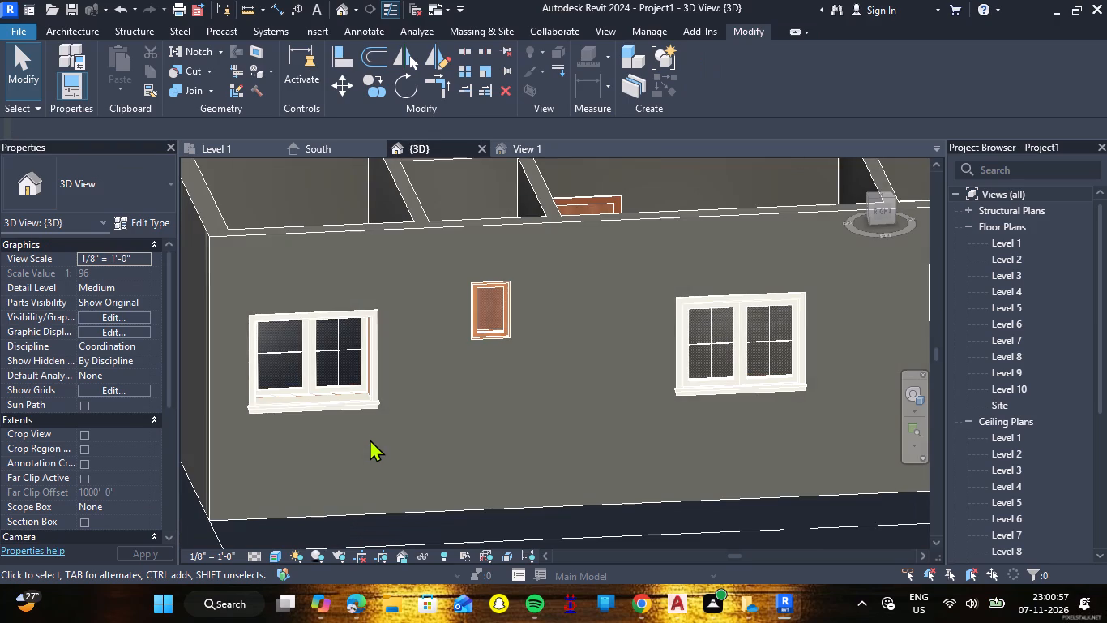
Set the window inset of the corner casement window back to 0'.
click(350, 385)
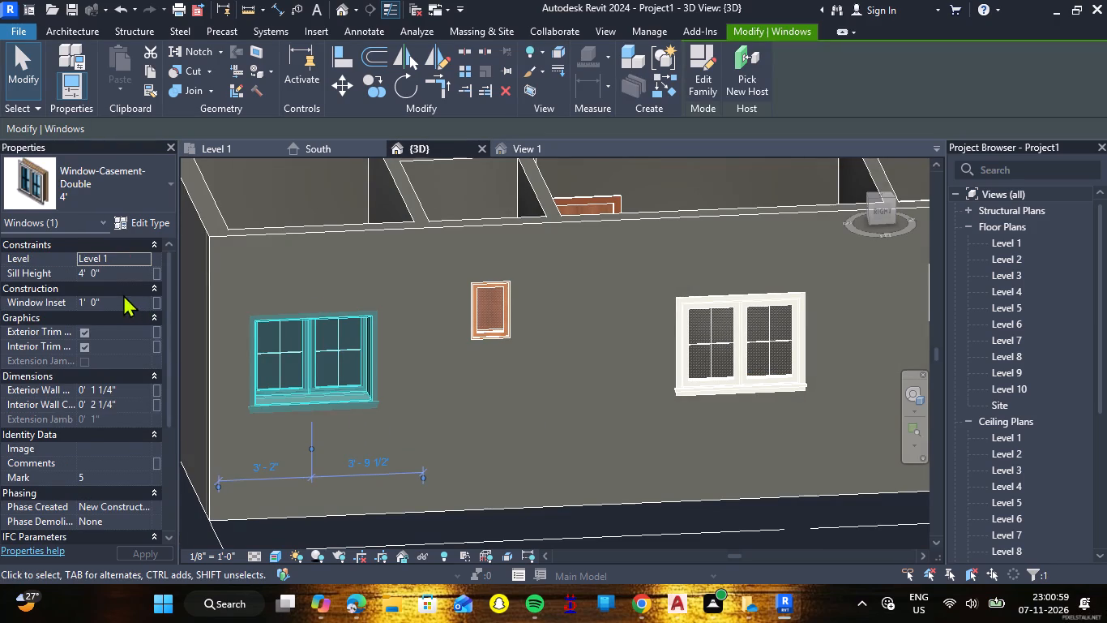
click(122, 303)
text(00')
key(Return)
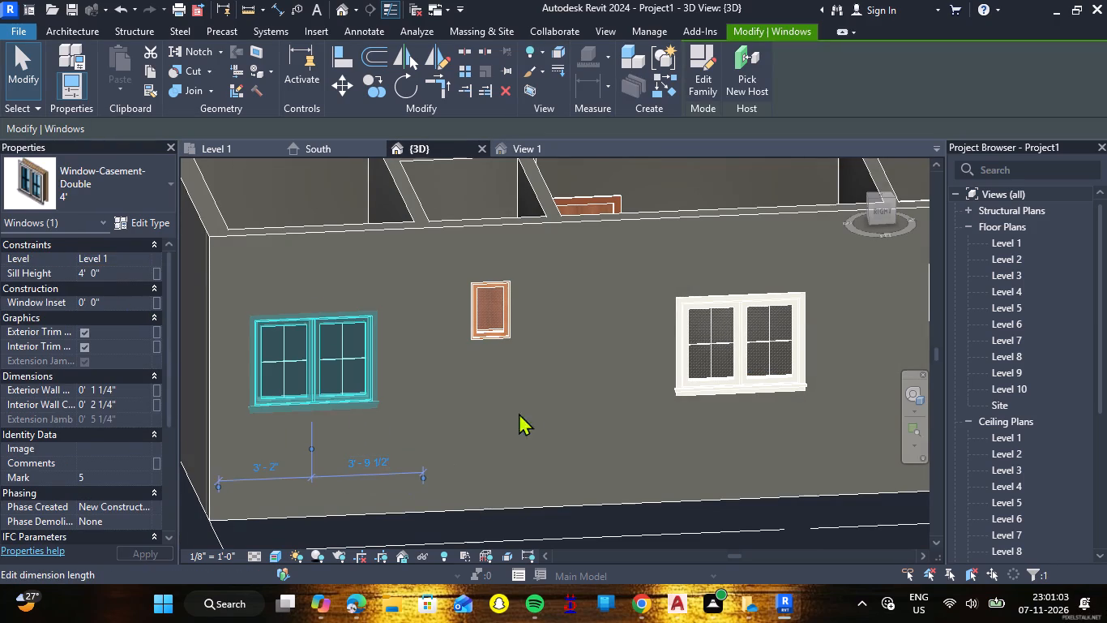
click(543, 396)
Check the properties of the toilet's fixed window and the neighbouring casement window, and examine the windows around the whole house.
click(501, 333)
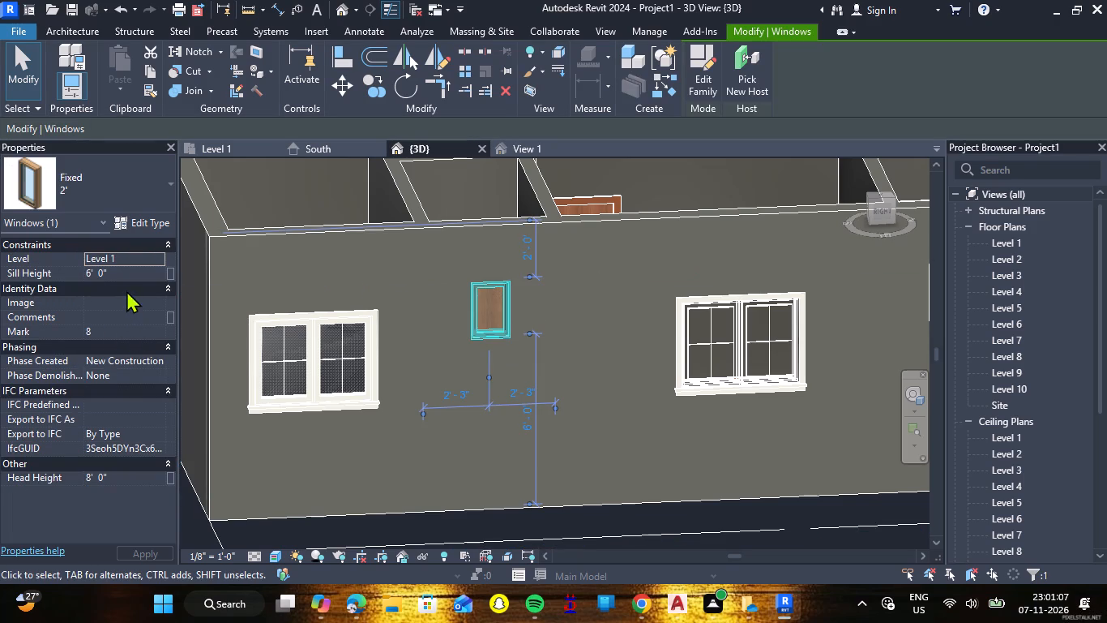
key(Escape)
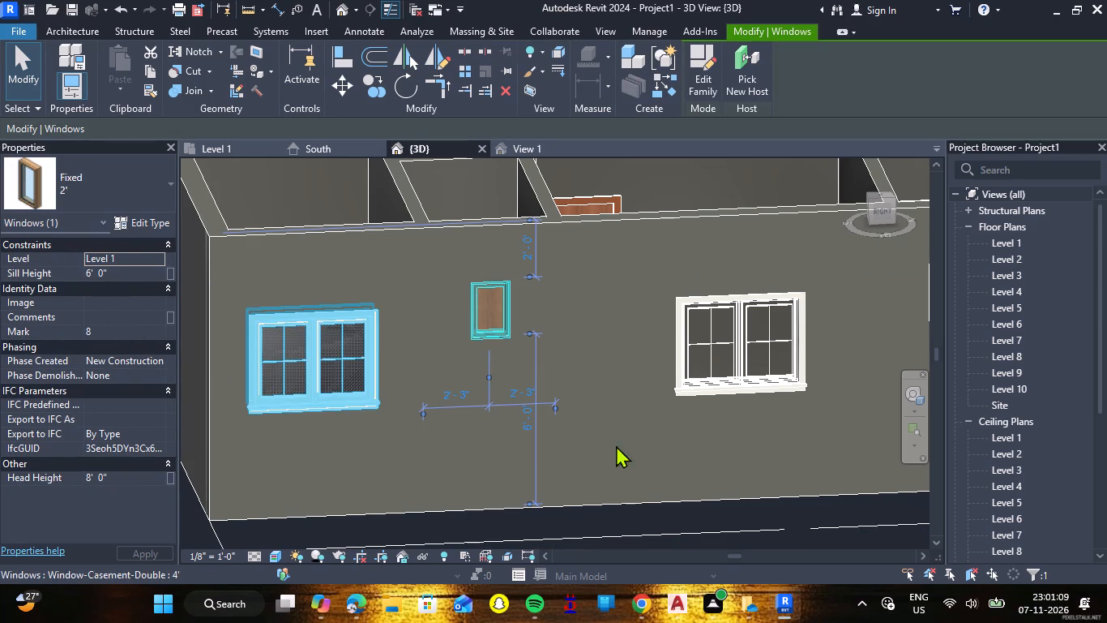
click(746, 382)
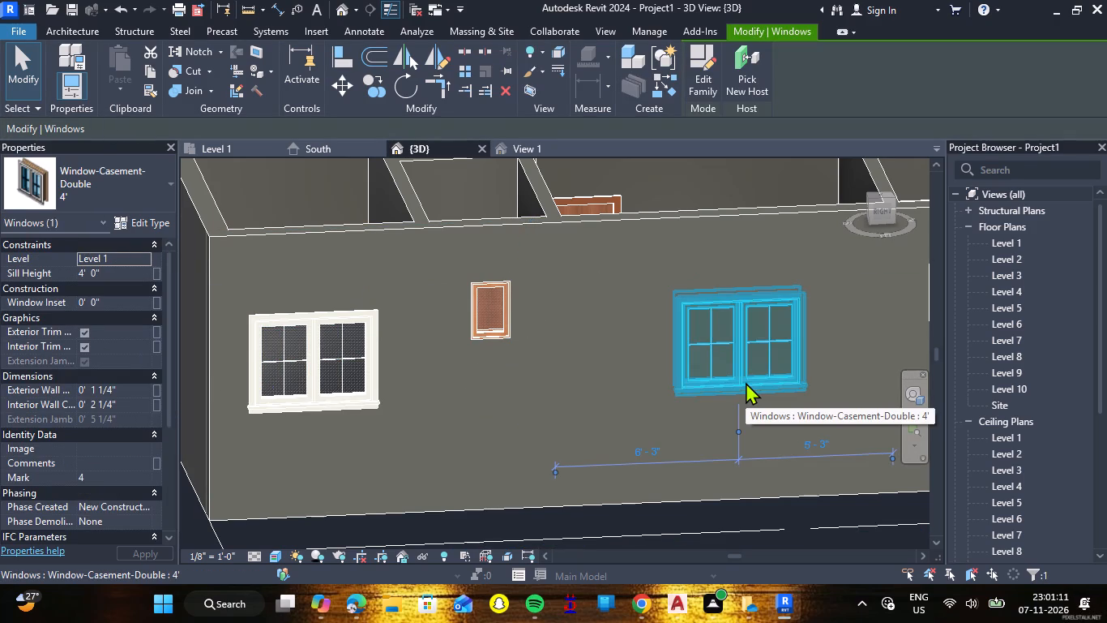
key(Escape)
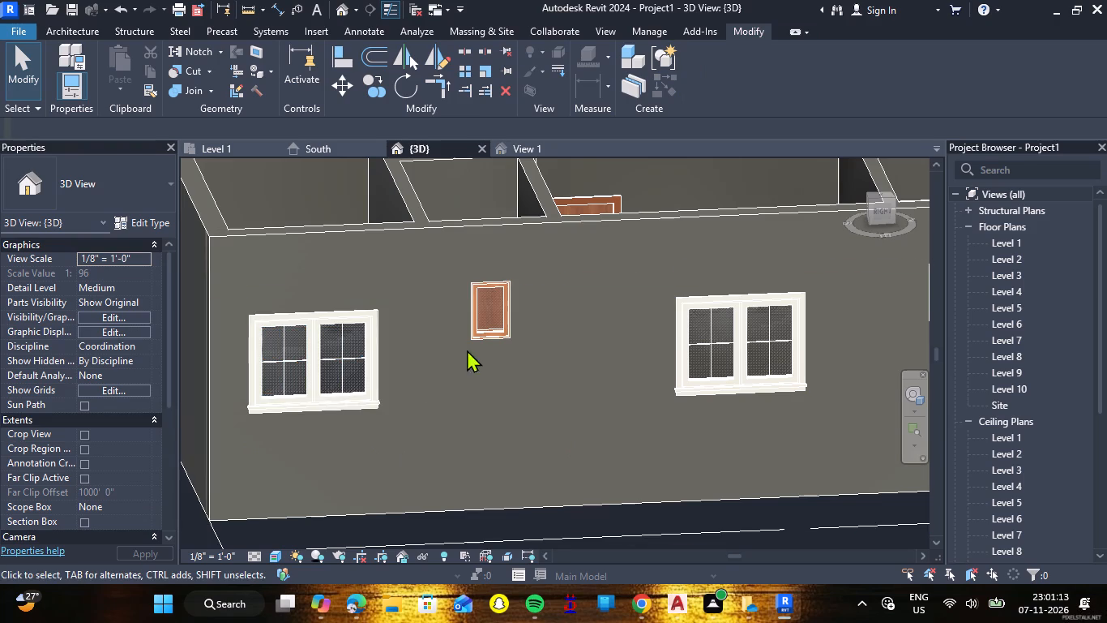
scroll(499, 335, down, 7)
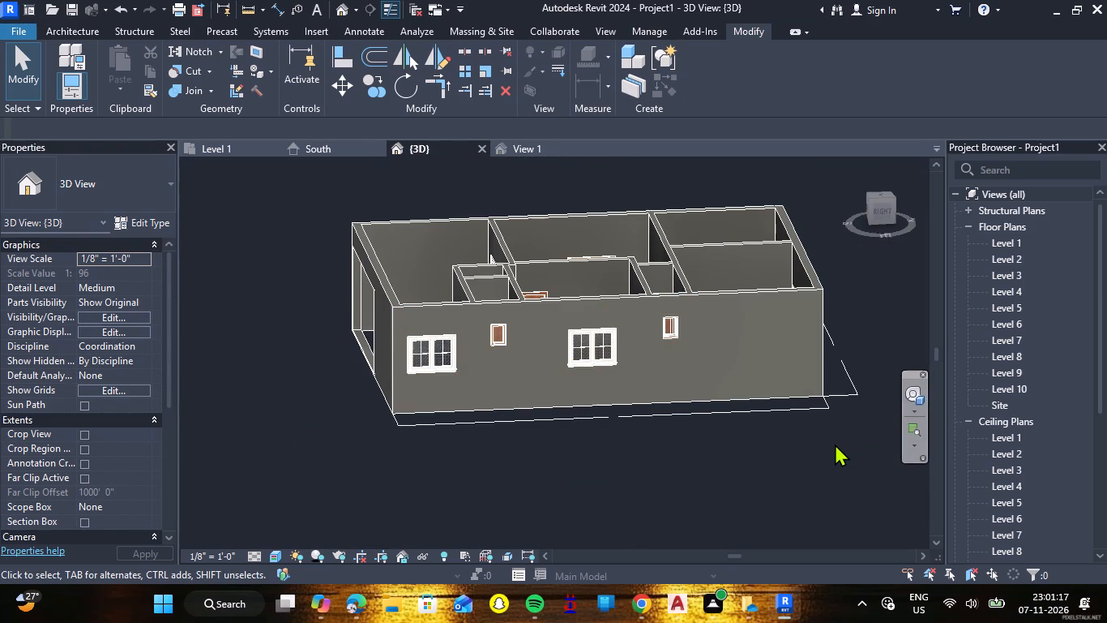
shift+right_drag(835, 444, 707, 431)
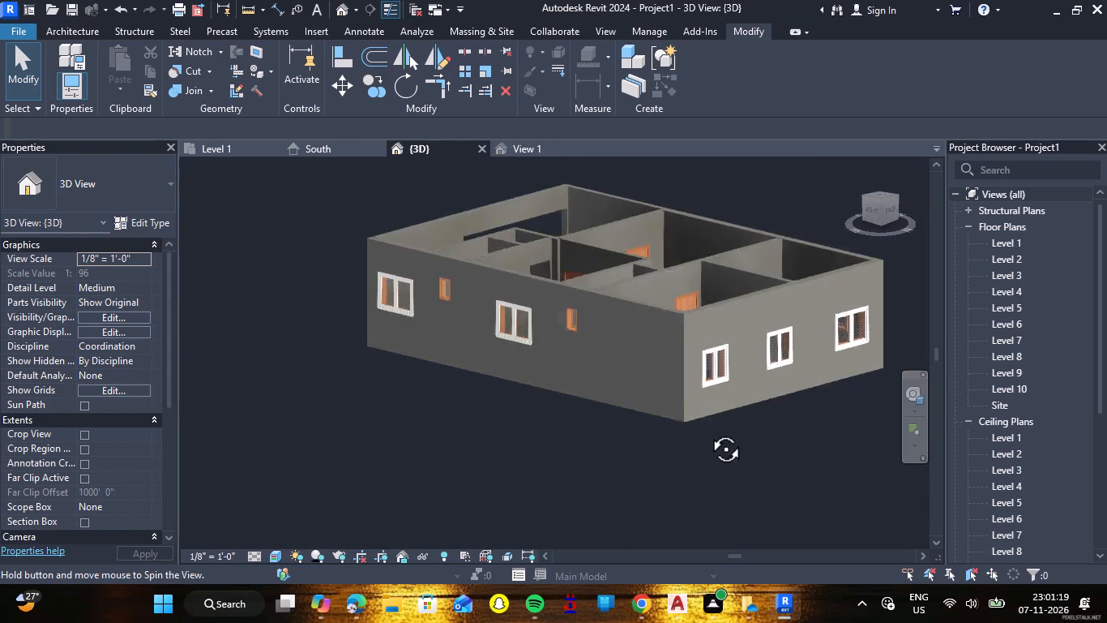
shift+right_drag(707, 431, 611, 426)
scroll(613, 385, up, 5)
shift+right_drag(620, 417, 686, 523)
shift+middle_drag(635, 444, 686, 523)
scroll(735, 425, down, 5)
shift+right_drag(742, 398, 823, 455)
shift+middle_drag(793, 464, 823, 455)
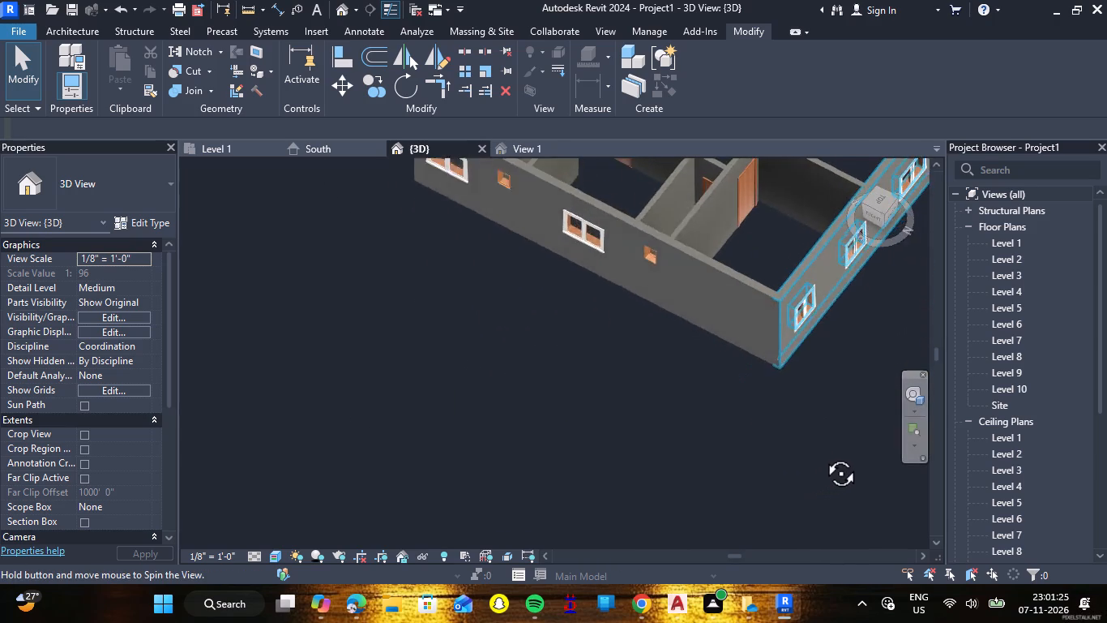
shift+right_drag(823, 455, 637, 346)
shift+middle_drag(823, 455, 637, 346)
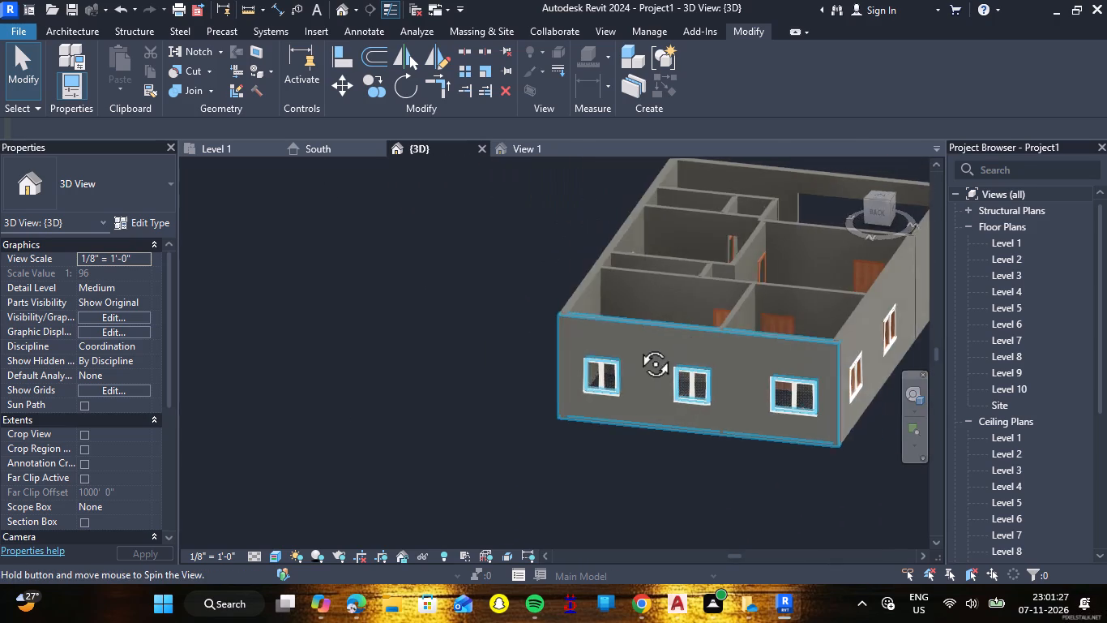
shift+right_drag(637, 346, 701, 421)
shift+middle_drag(637, 346, 701, 421)
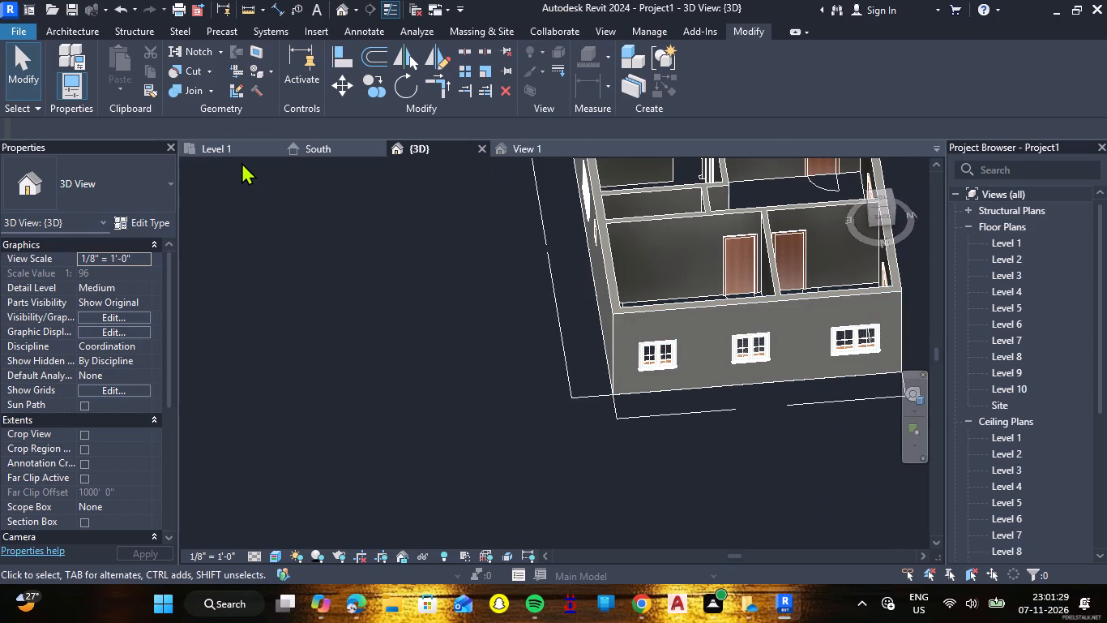
On the Level 1 plan, start a Generic - 12" floor and sketch a rectangular boundary about 10' 1" by 11' 0" along the kitchen's inner wall faces.
click(236, 153)
scroll(578, 412, down, 16)
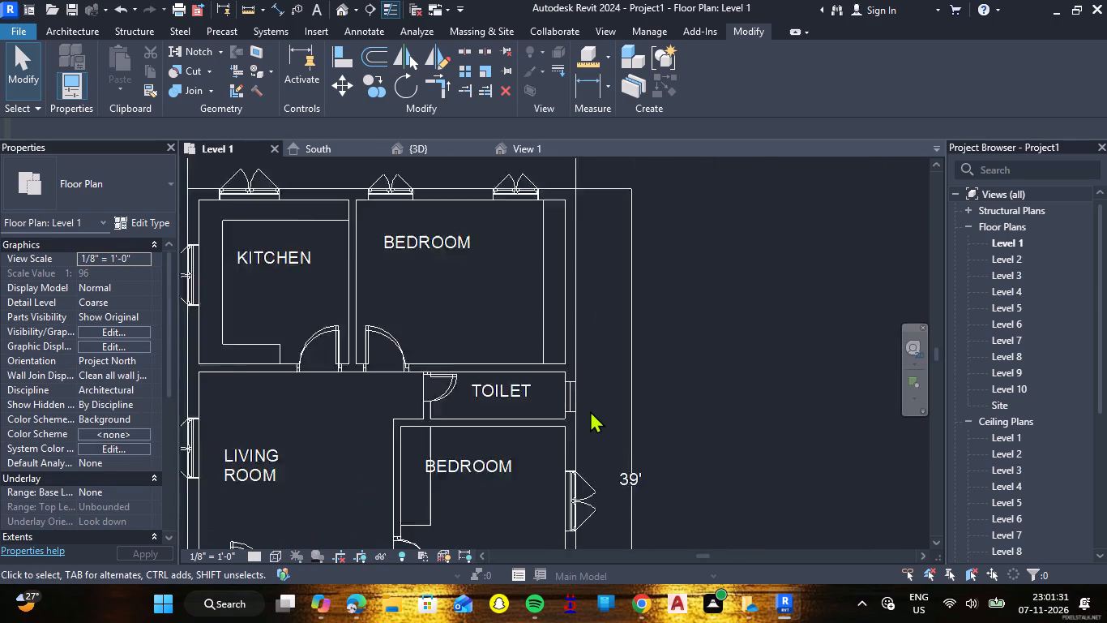
scroll(590, 410, down, 4)
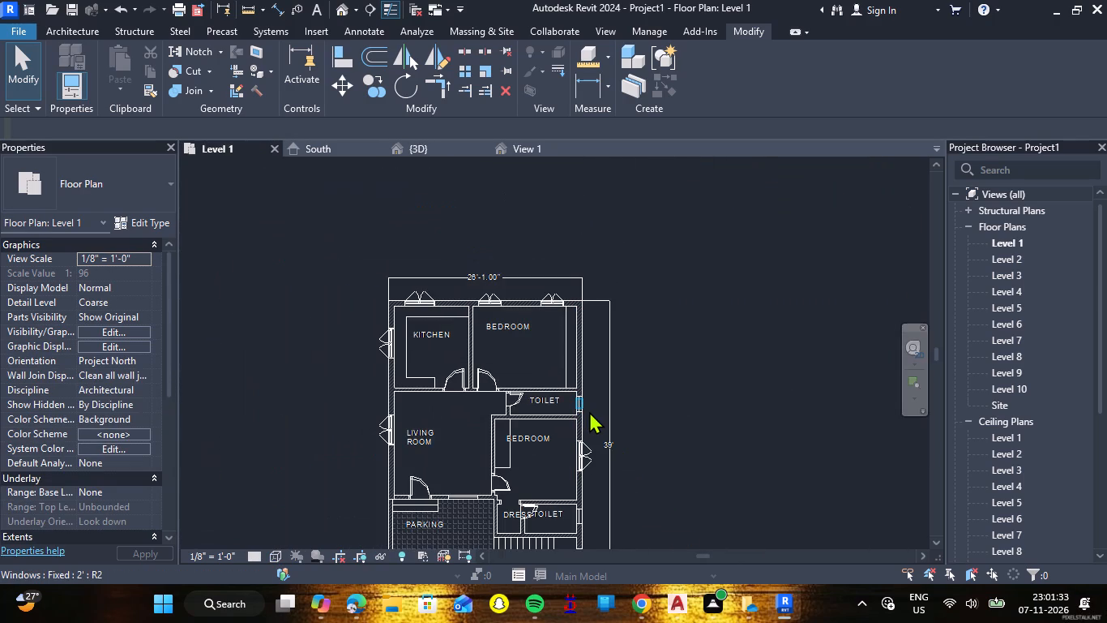
scroll(438, 327, up, 3)
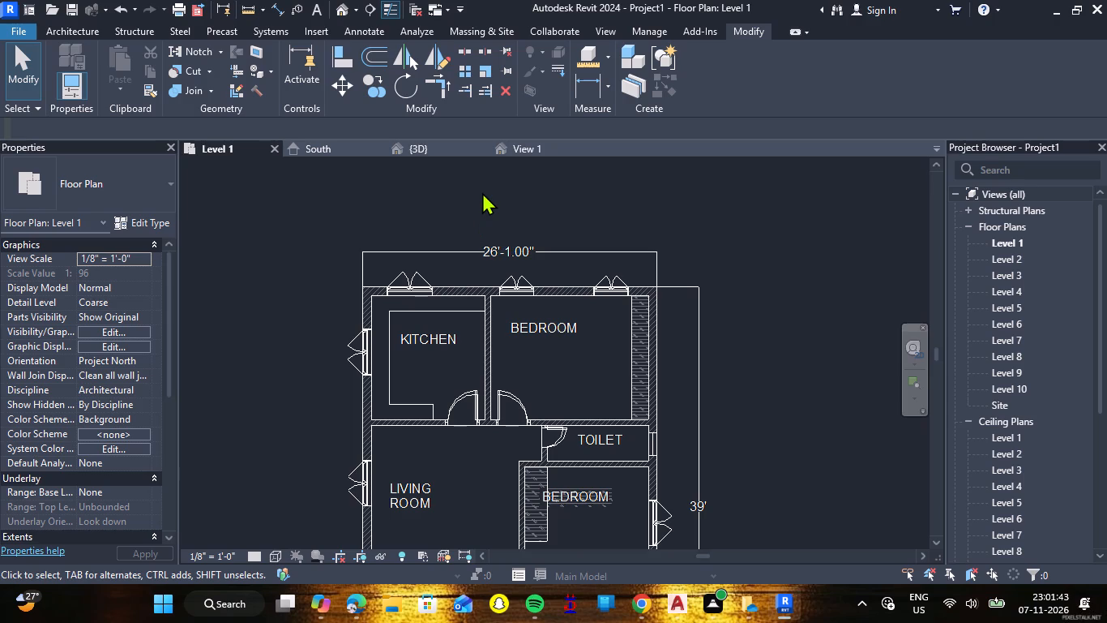
click(96, 33)
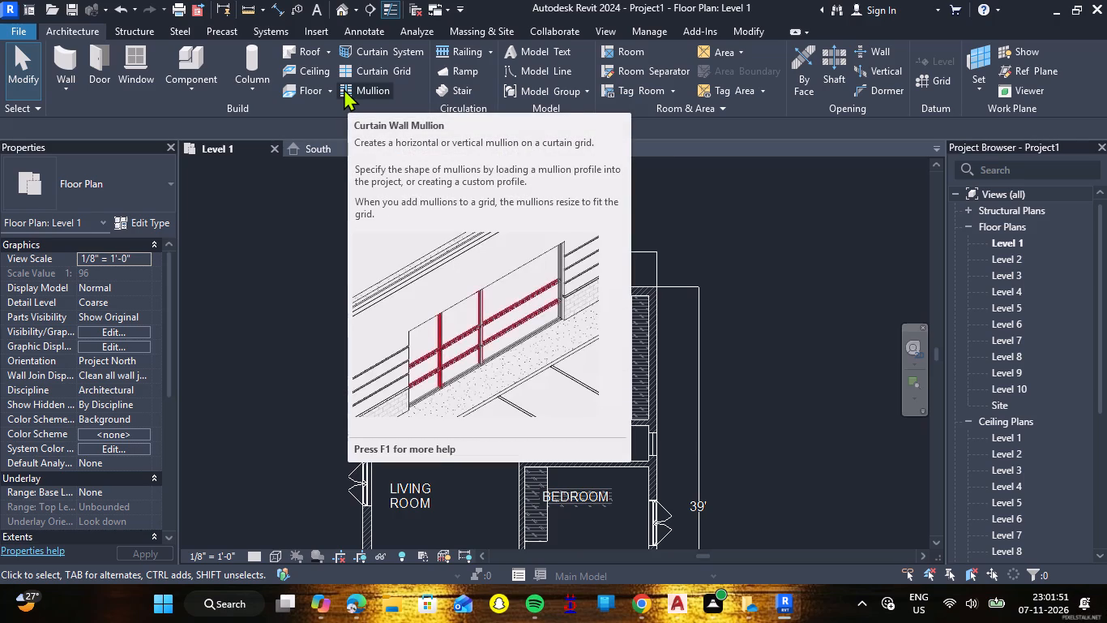
click(302, 92)
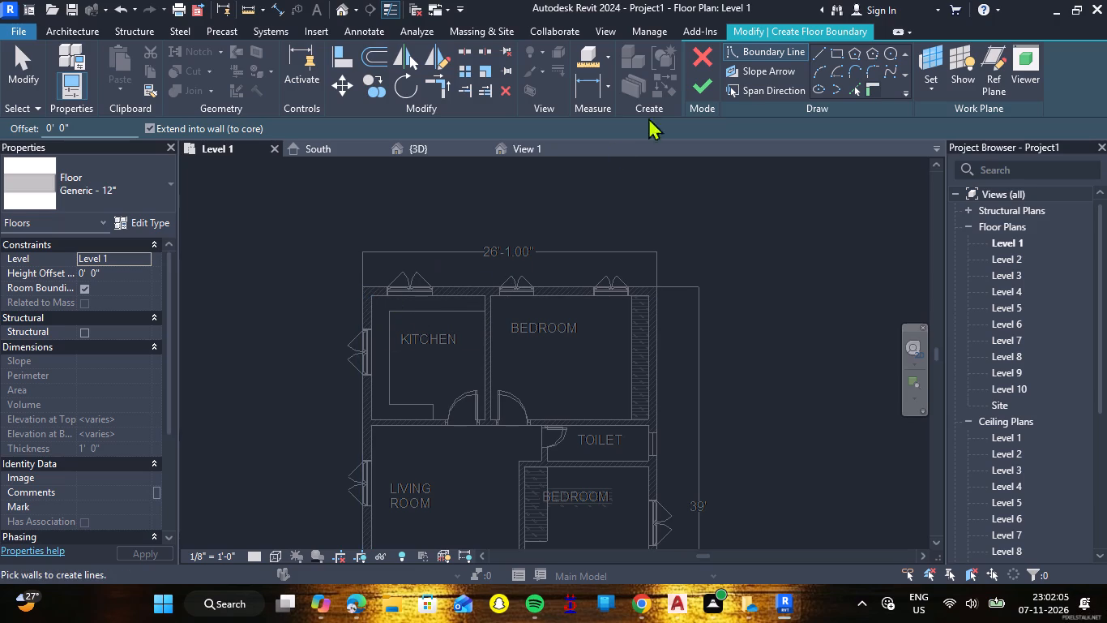
click(843, 53)
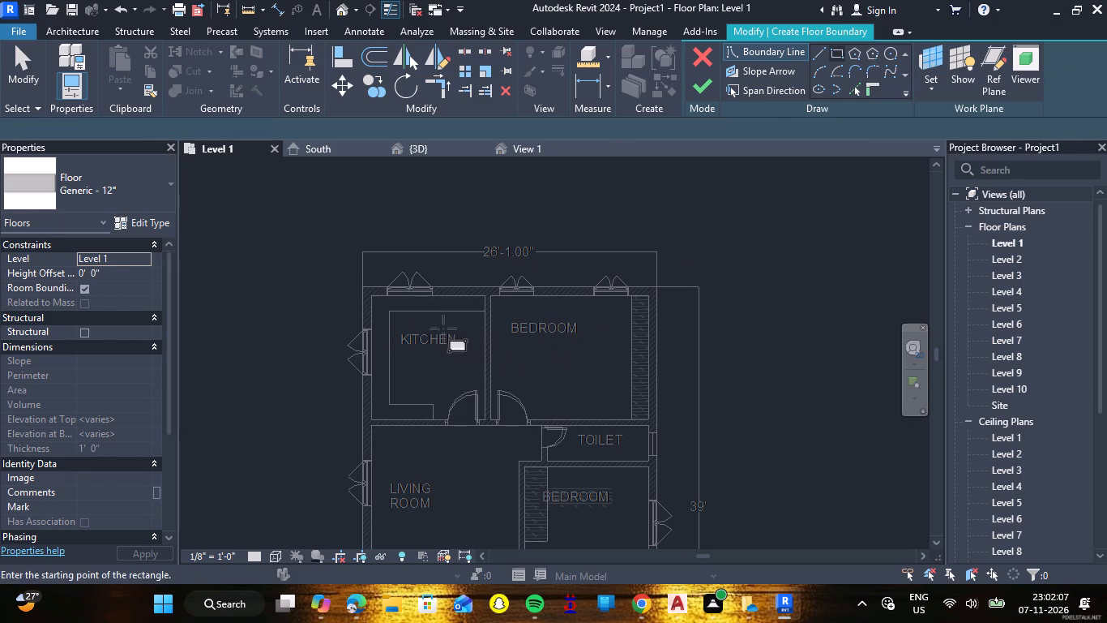
click(374, 300)
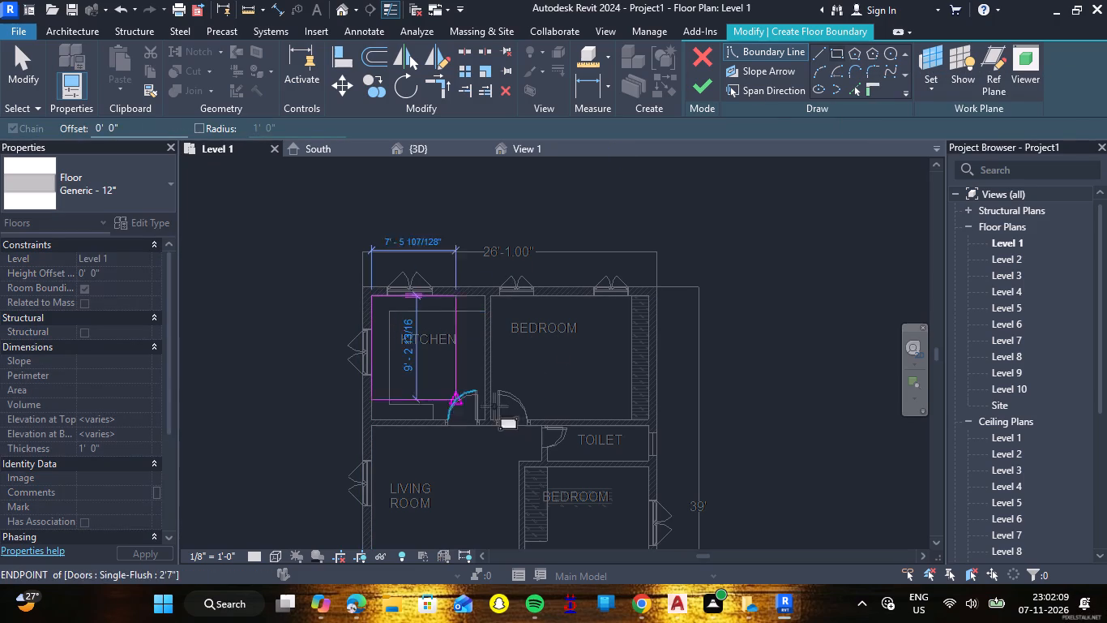
scroll(628, 423, down, 5)
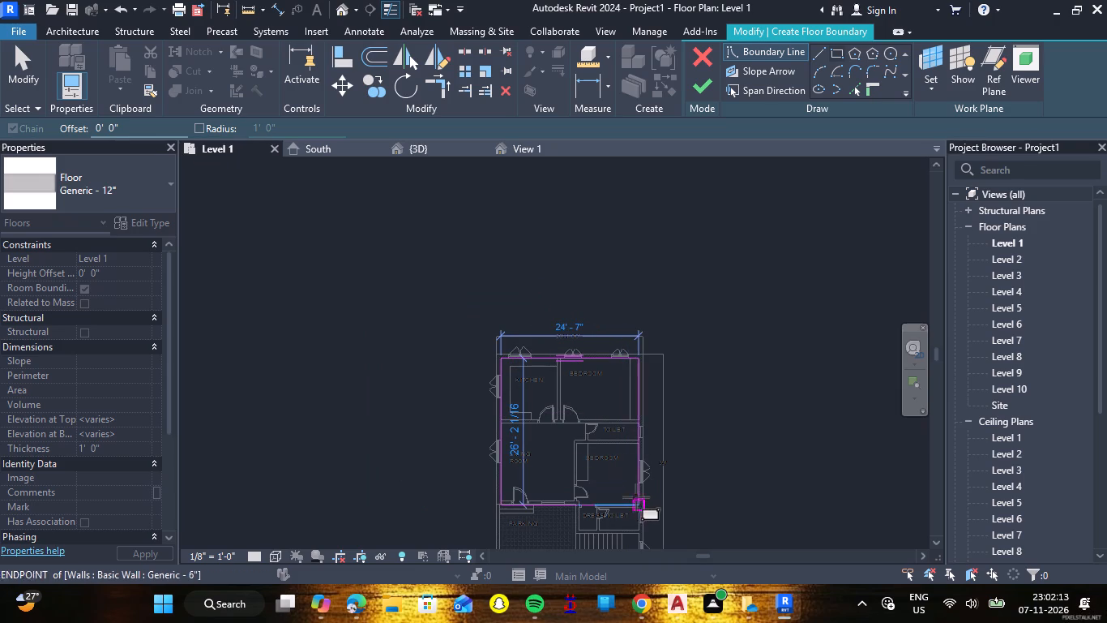
scroll(639, 496, up, 5)
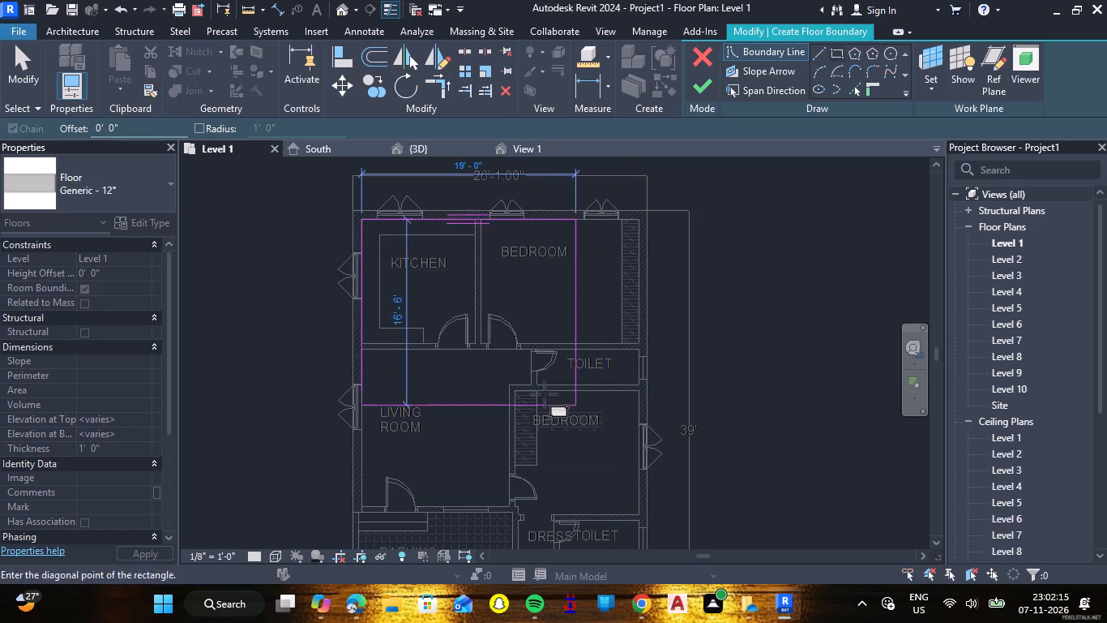
scroll(450, 326, up, 6)
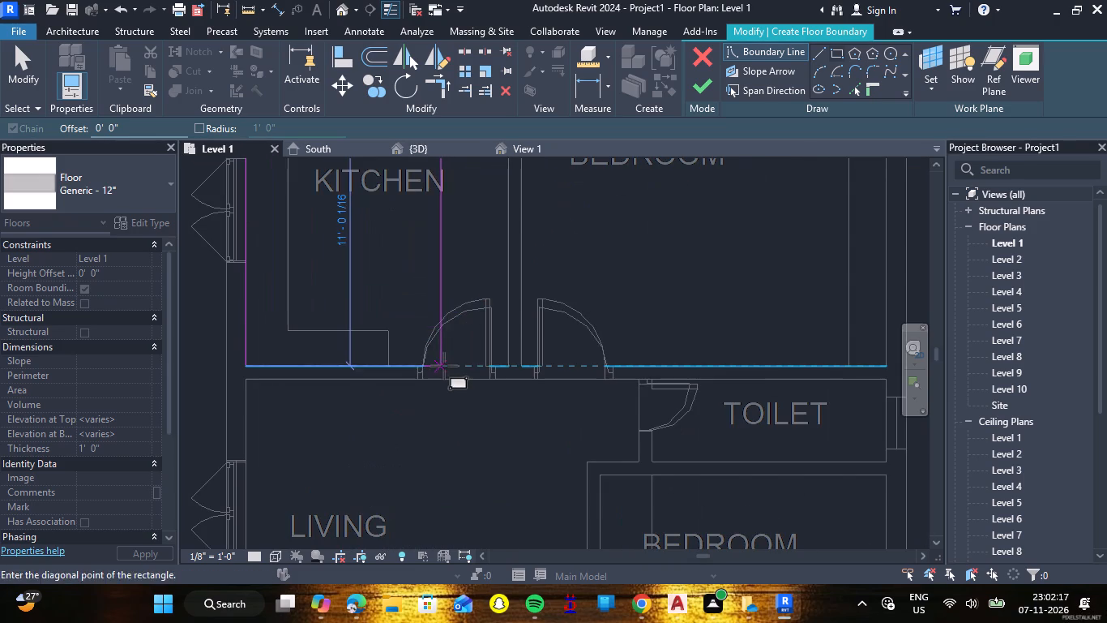
click(510, 367)
scroll(536, 444, down, 5)
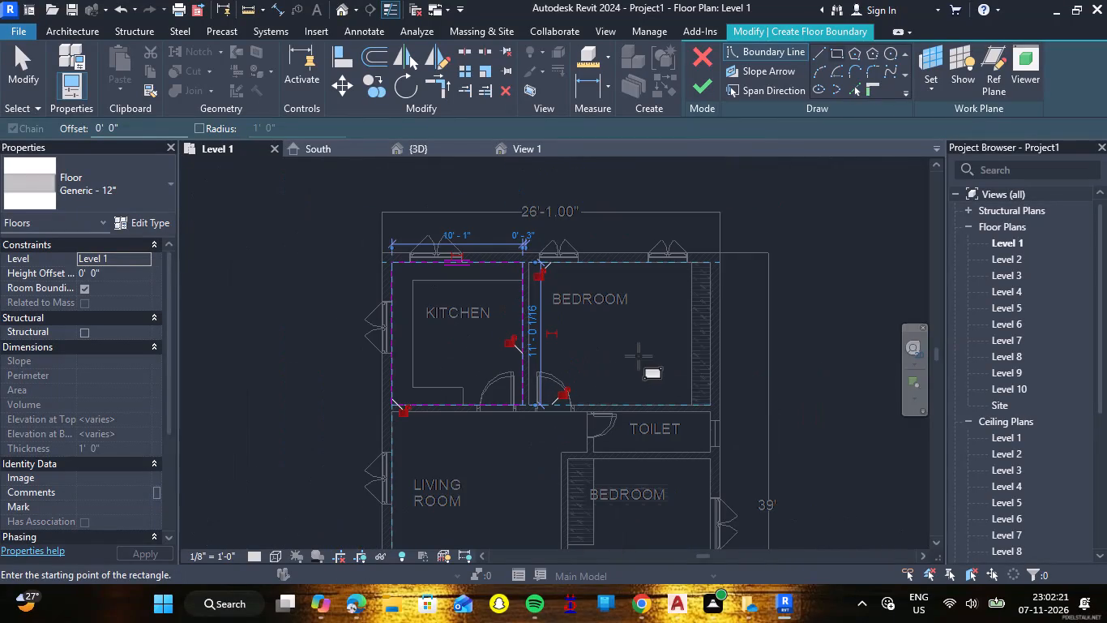
scroll(635, 328, up, 2)
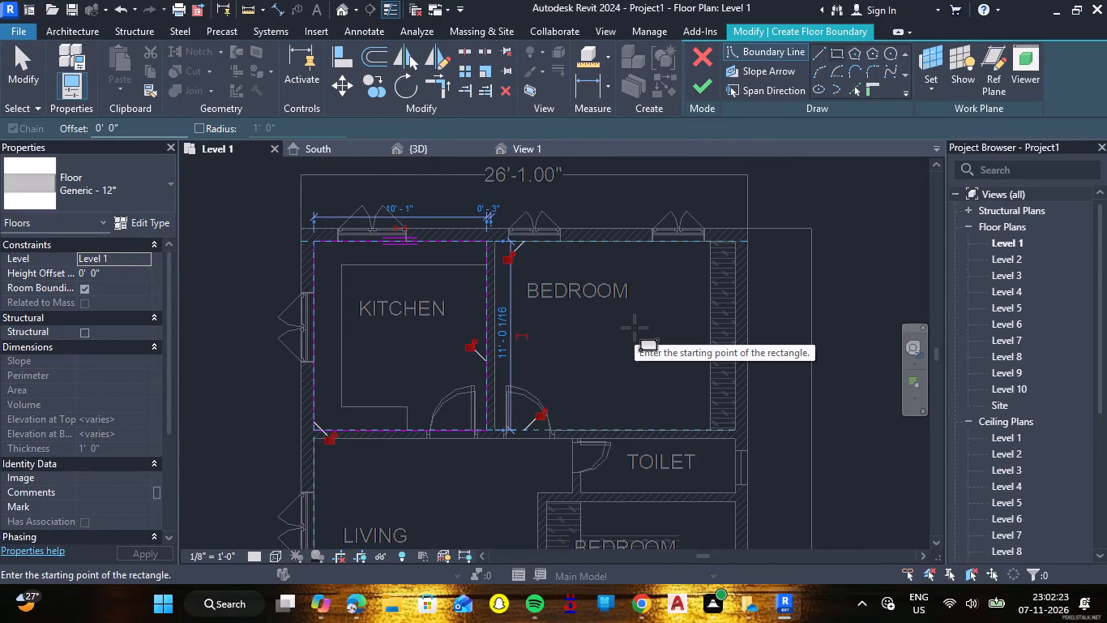
Undo the rectangular floor boundary sketched in the kitchen.
key(ctrl+z)
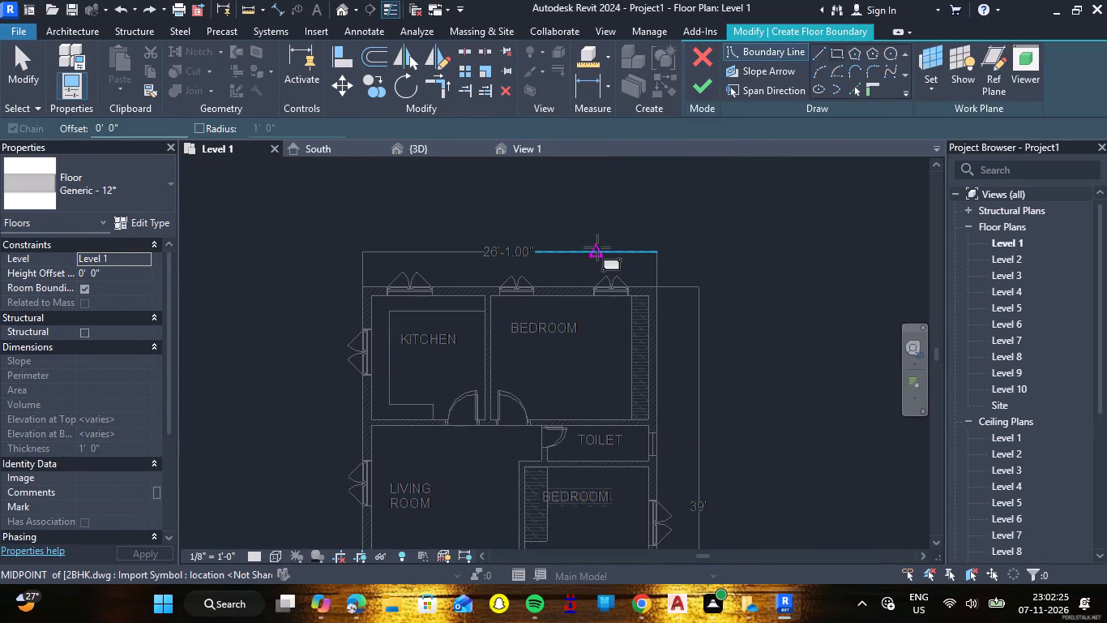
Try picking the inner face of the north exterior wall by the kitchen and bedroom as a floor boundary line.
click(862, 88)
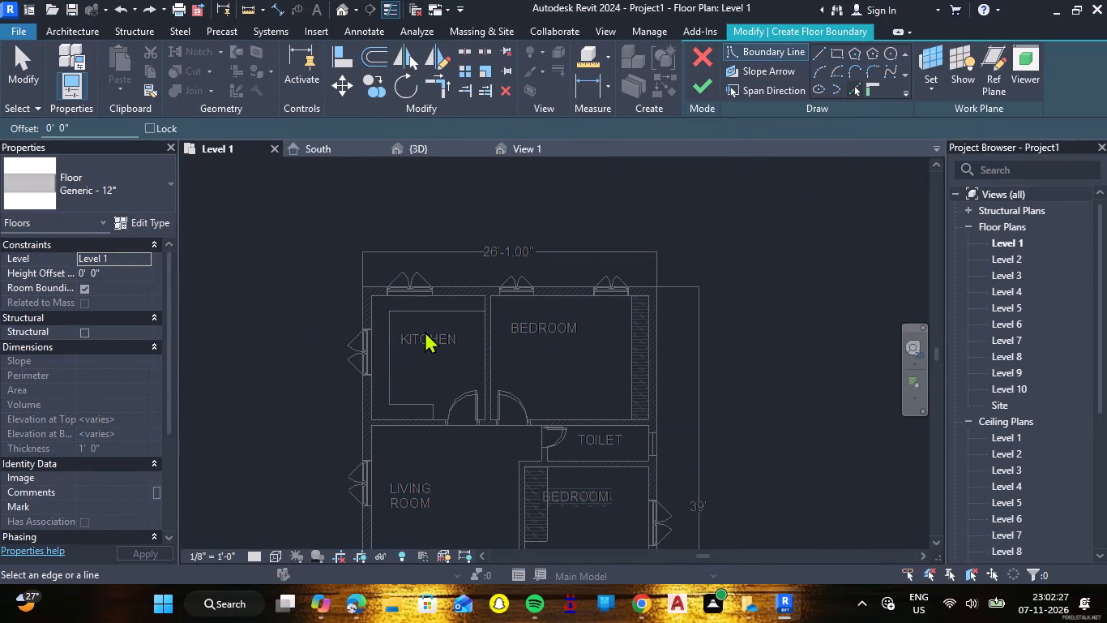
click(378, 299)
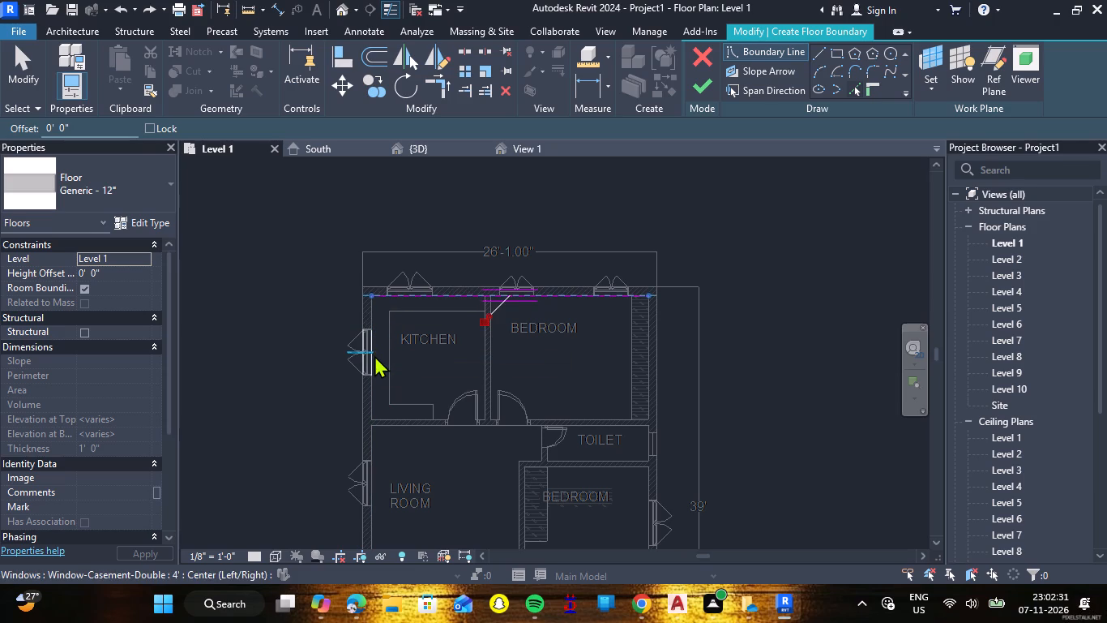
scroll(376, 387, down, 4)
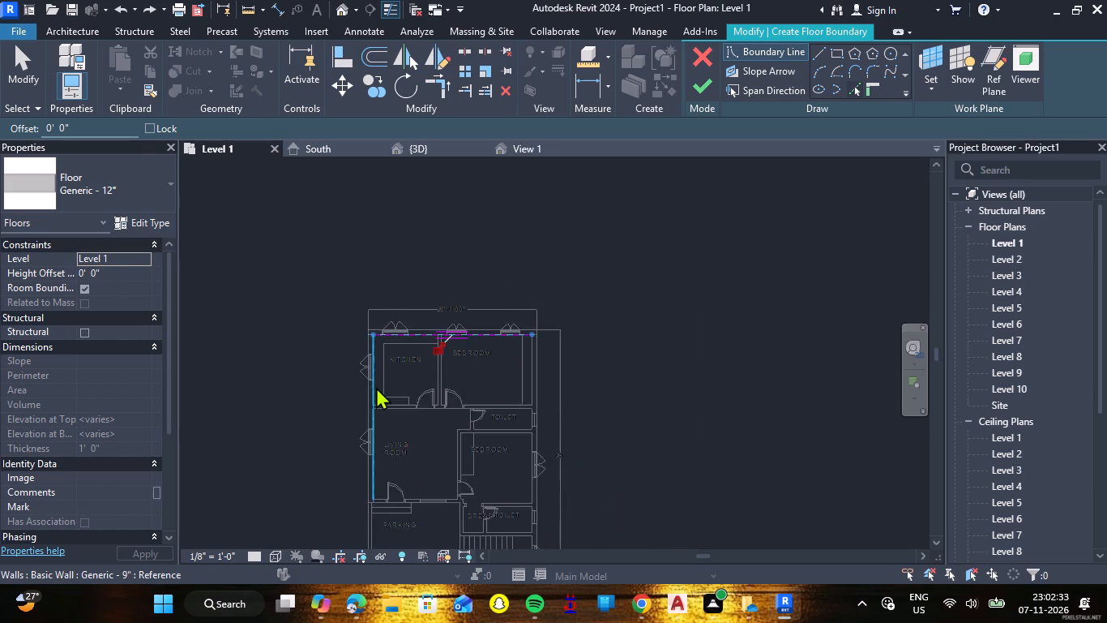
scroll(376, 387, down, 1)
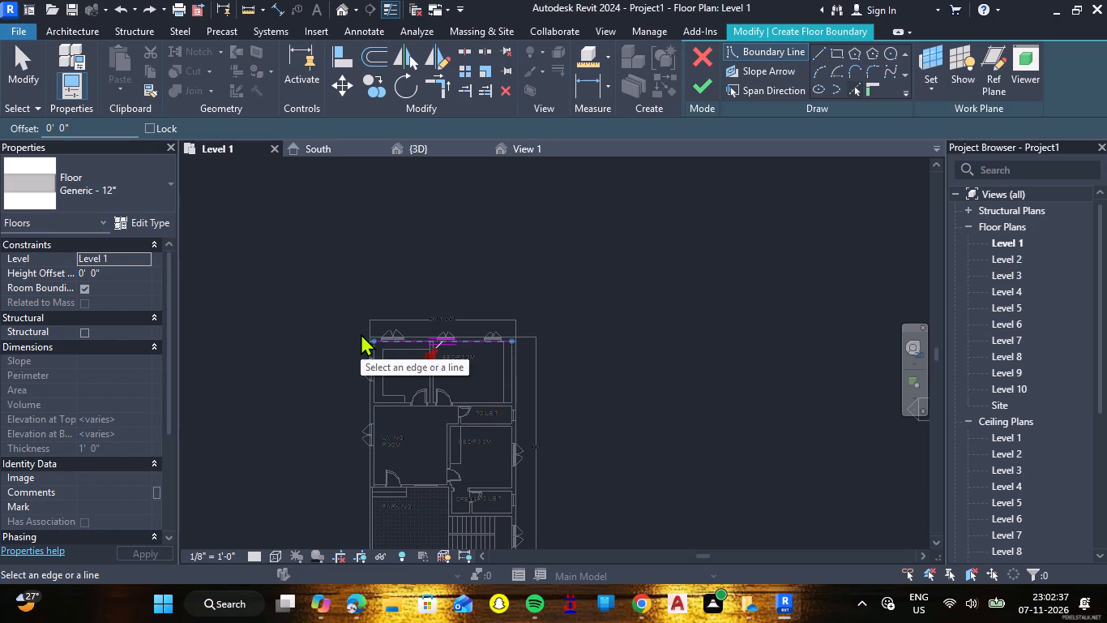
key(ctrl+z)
Pick the outer faces of the west, north and east exterior walls as floor boundary lines, with a 0' offset.
scroll(361, 334, up, 4)
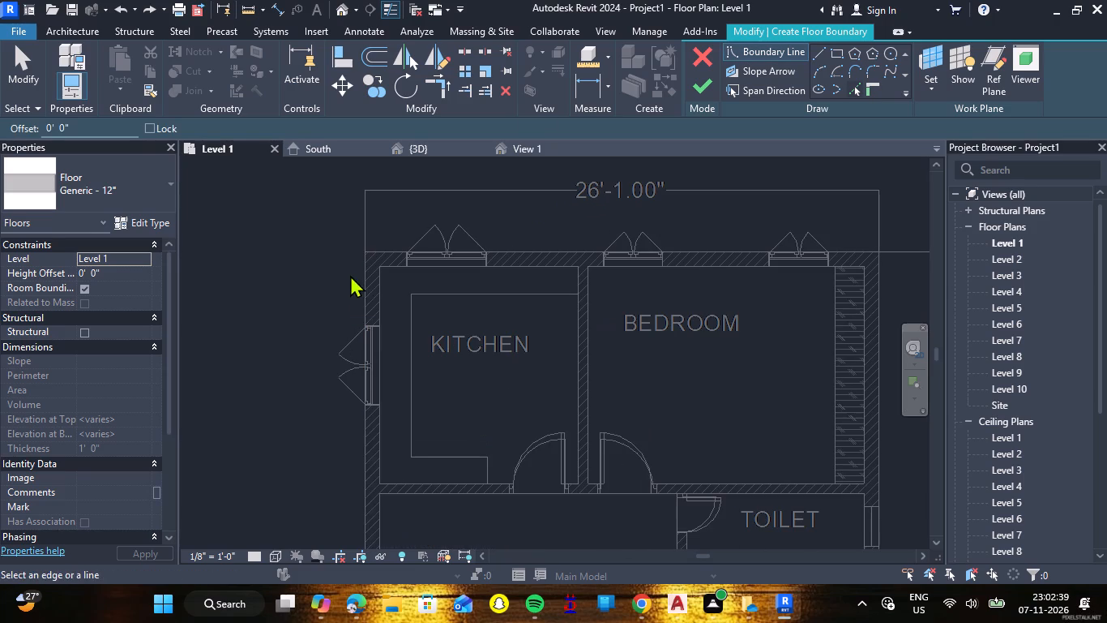
click(360, 277)
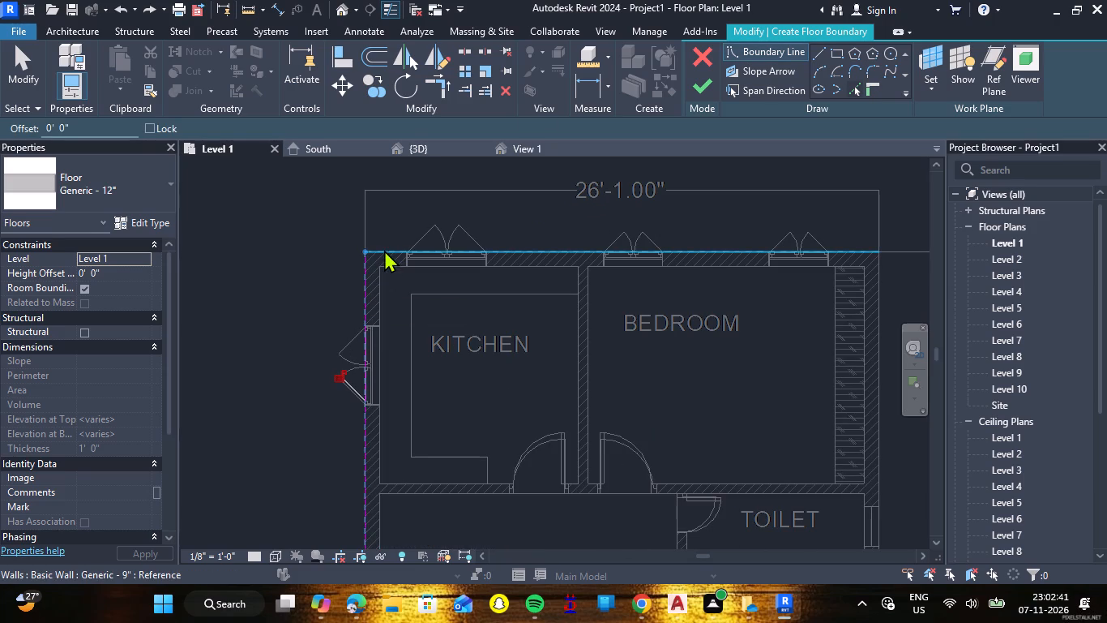
click(383, 251)
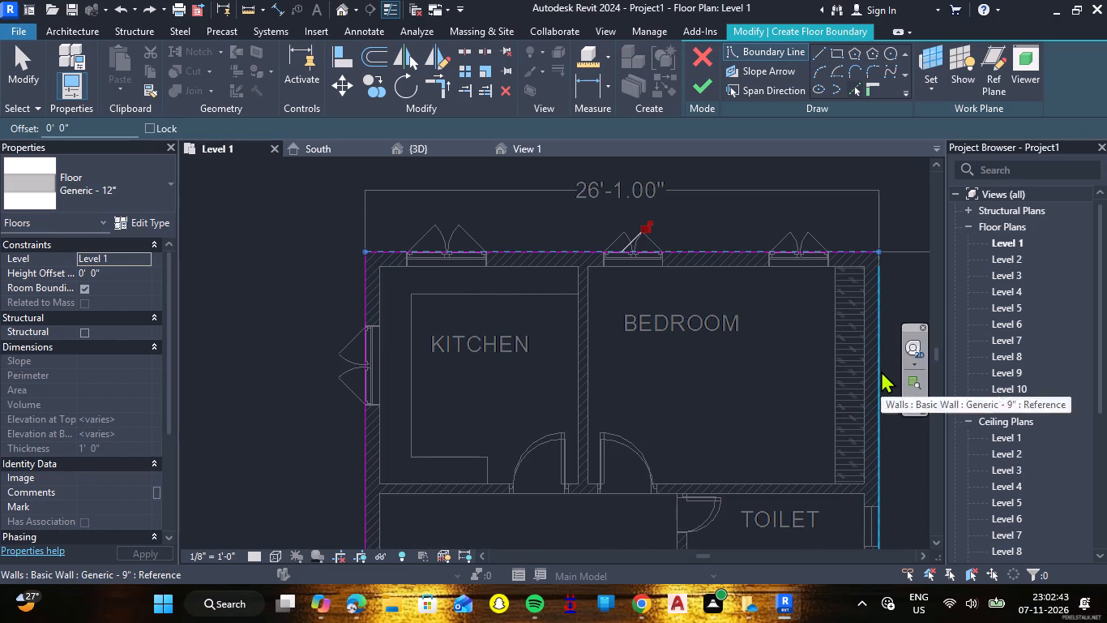
click(881, 371)
scroll(808, 338, down, 9)
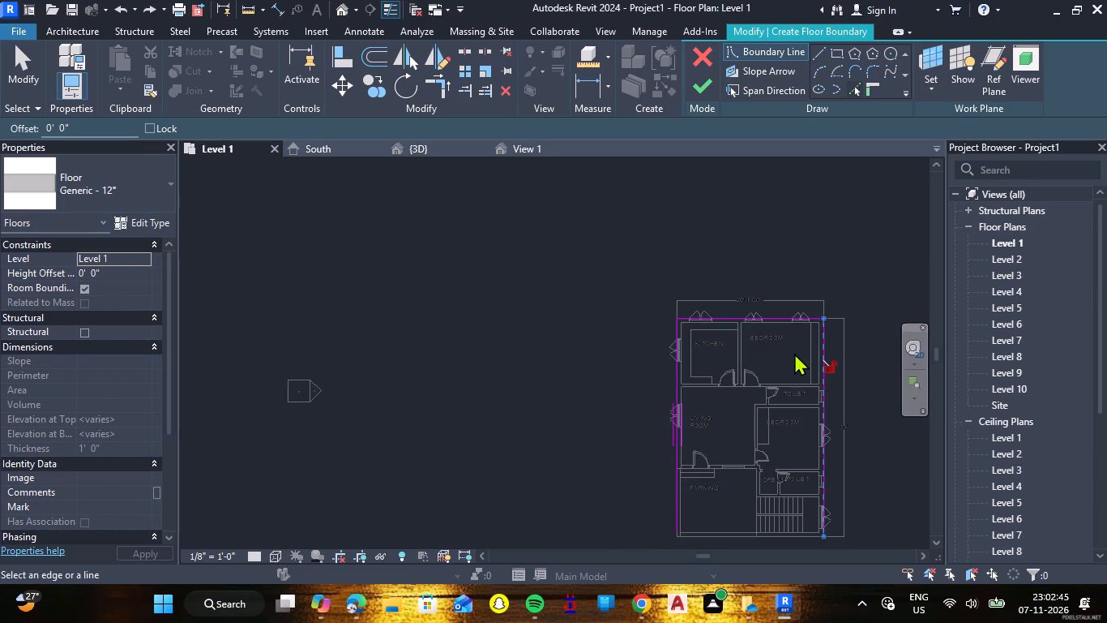
Pick the parking-side face of the wall between the living room and parking as a boundary line, undoing any duplicate pick.
scroll(711, 535, up, 5)
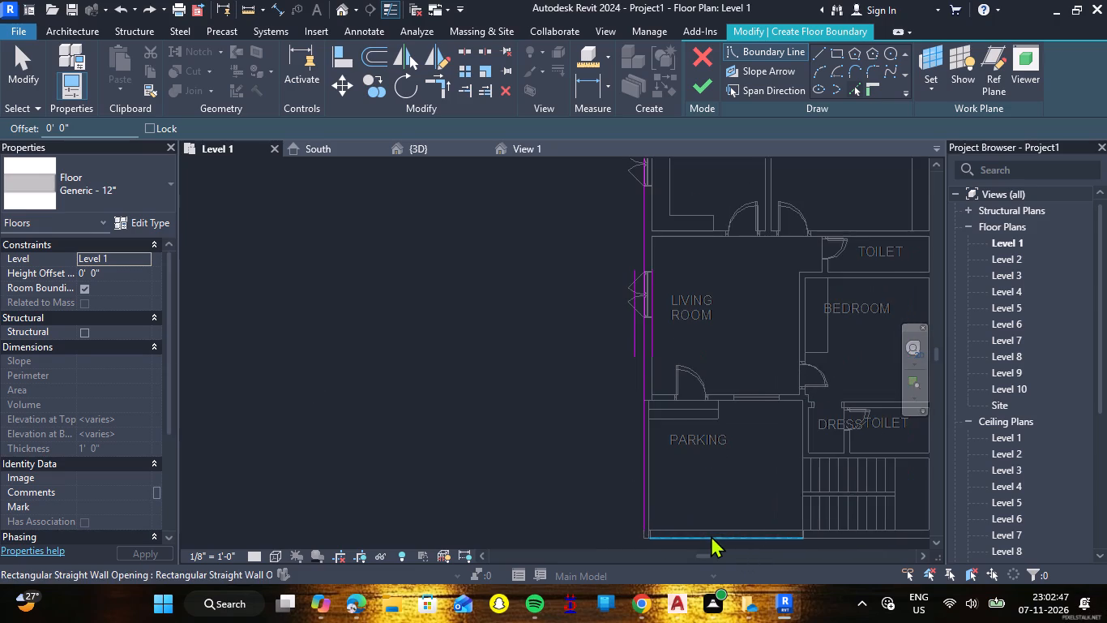
scroll(687, 415, up, 4)
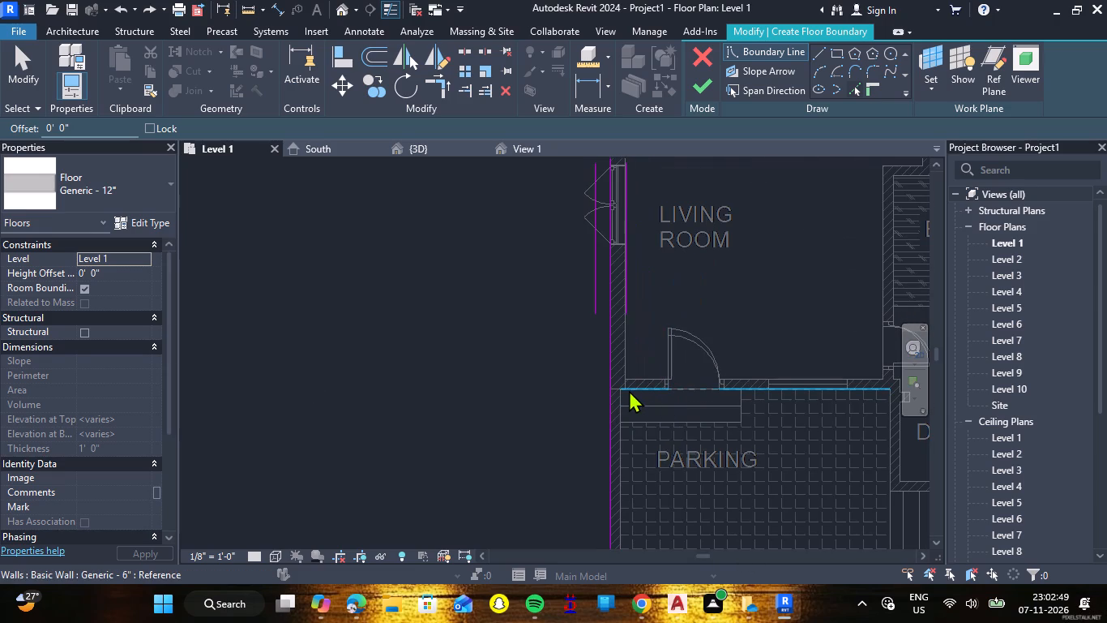
click(629, 390)
scroll(648, 410, down, 1)
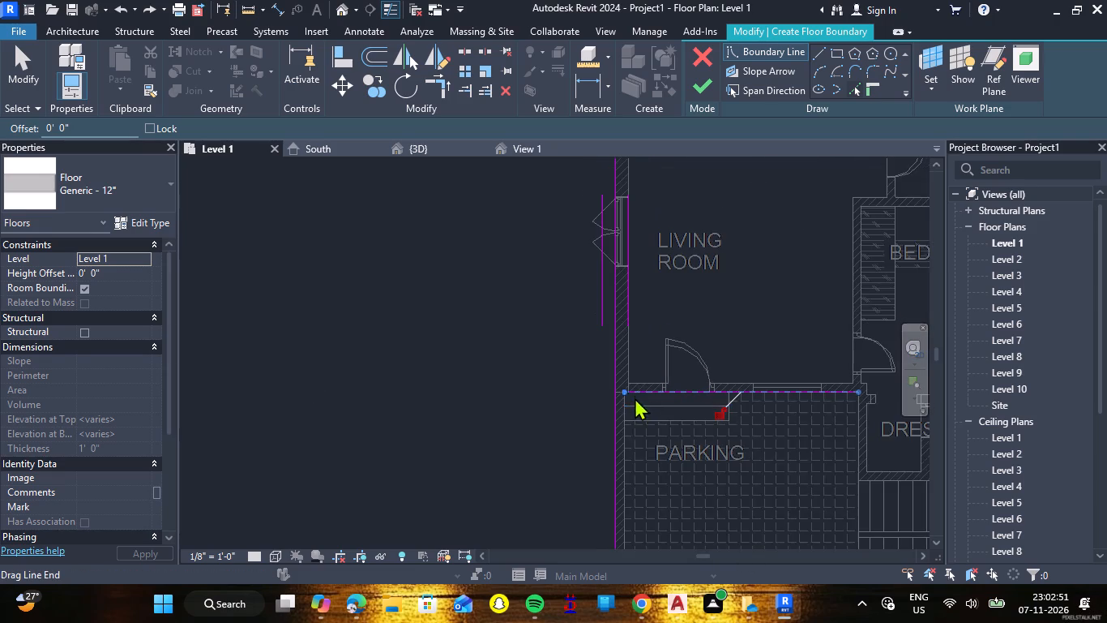
scroll(613, 385, up, 12)
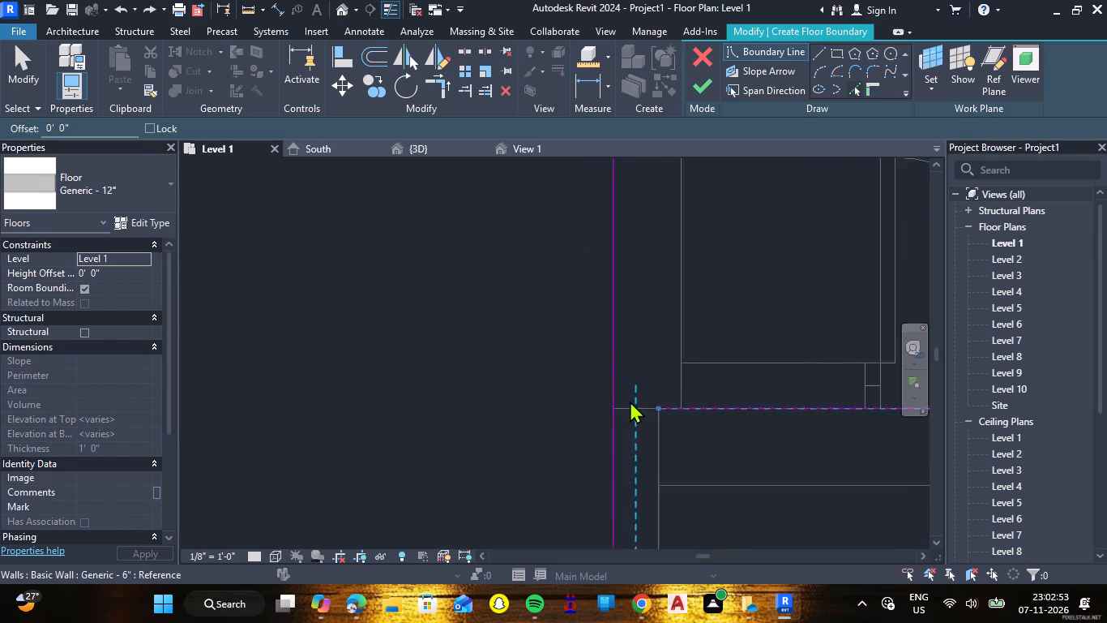
scroll(630, 401, up, 5)
click(658, 417)
scroll(621, 436, down, 3)
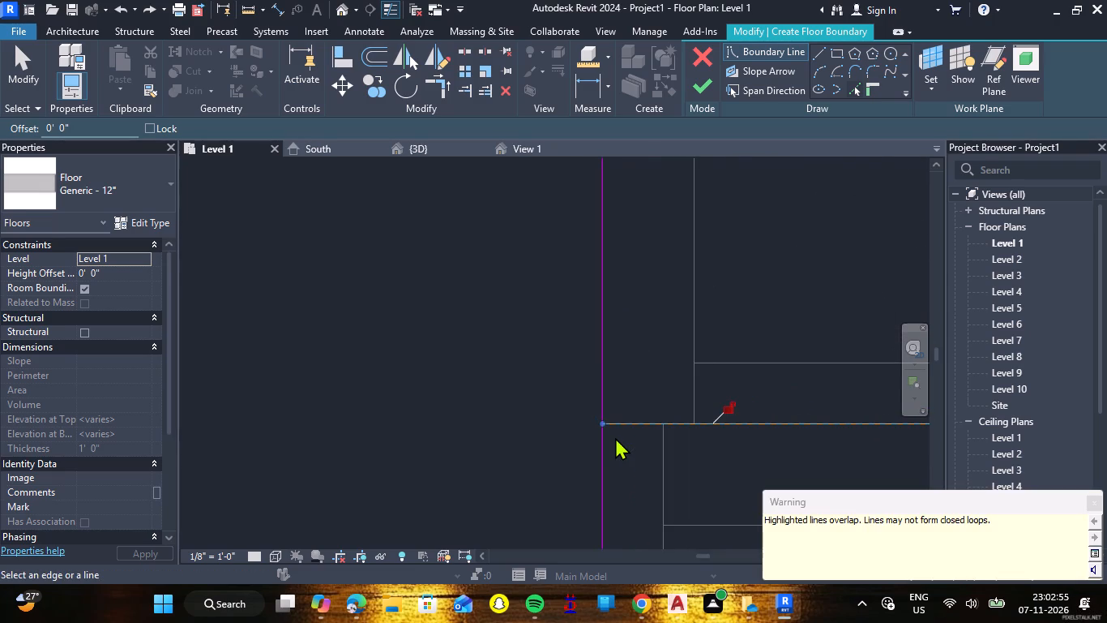
key(ctrl+z)
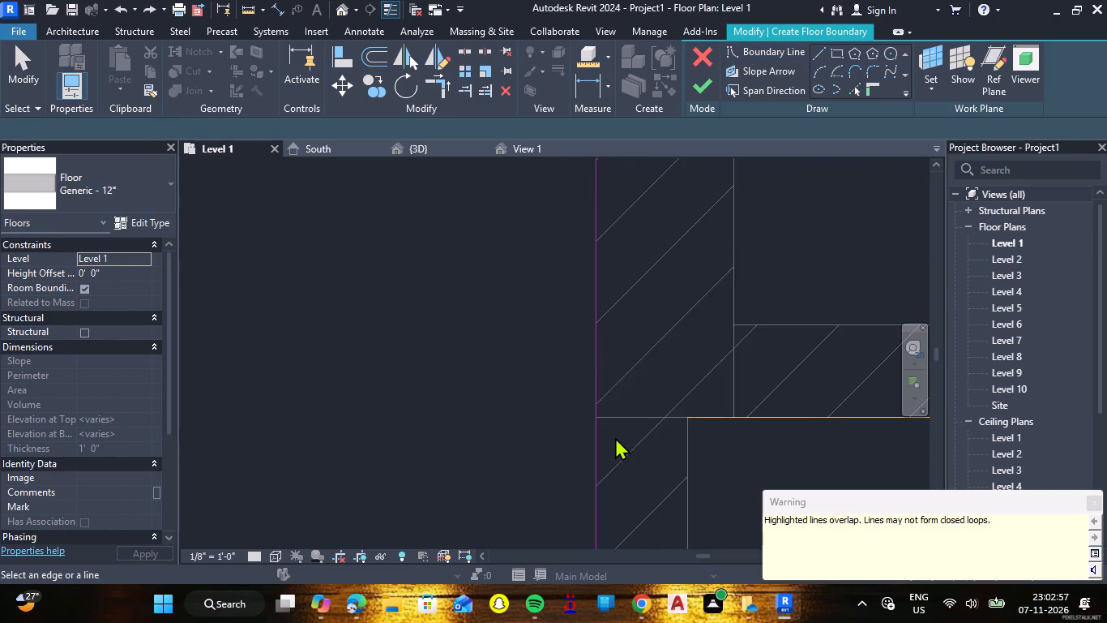
Pick the outer face of the south wall and the edge between the parking and the stairs as floor boundary lines.
scroll(615, 437, down, 15)
scroll(614, 436, down, 7)
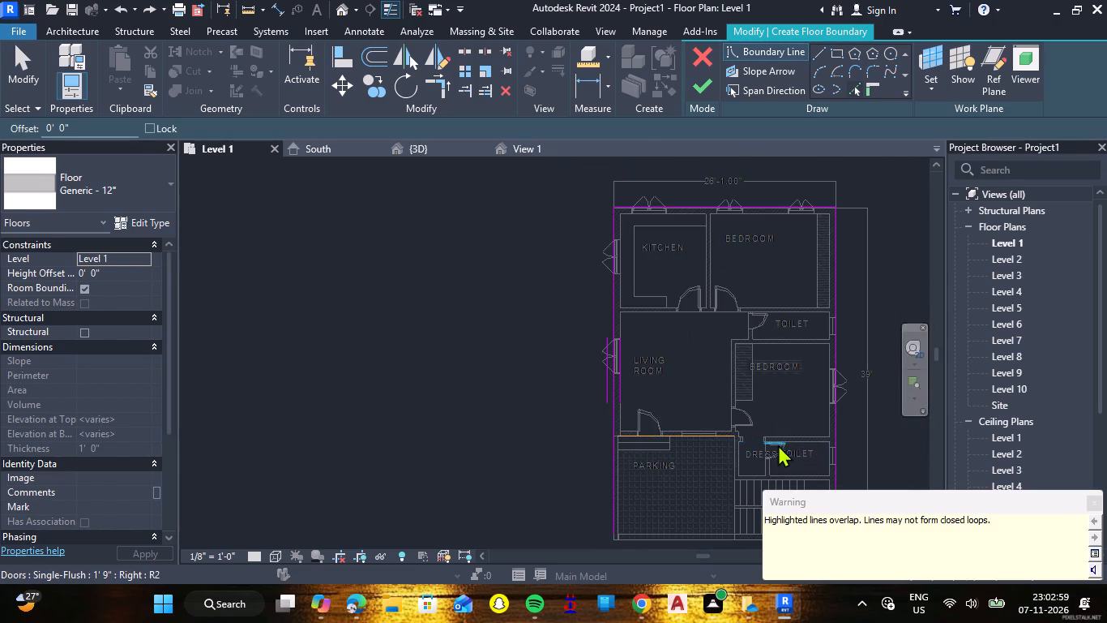
scroll(774, 446, up, 6)
scroll(773, 447, down, 6)
scroll(743, 491, up, 4)
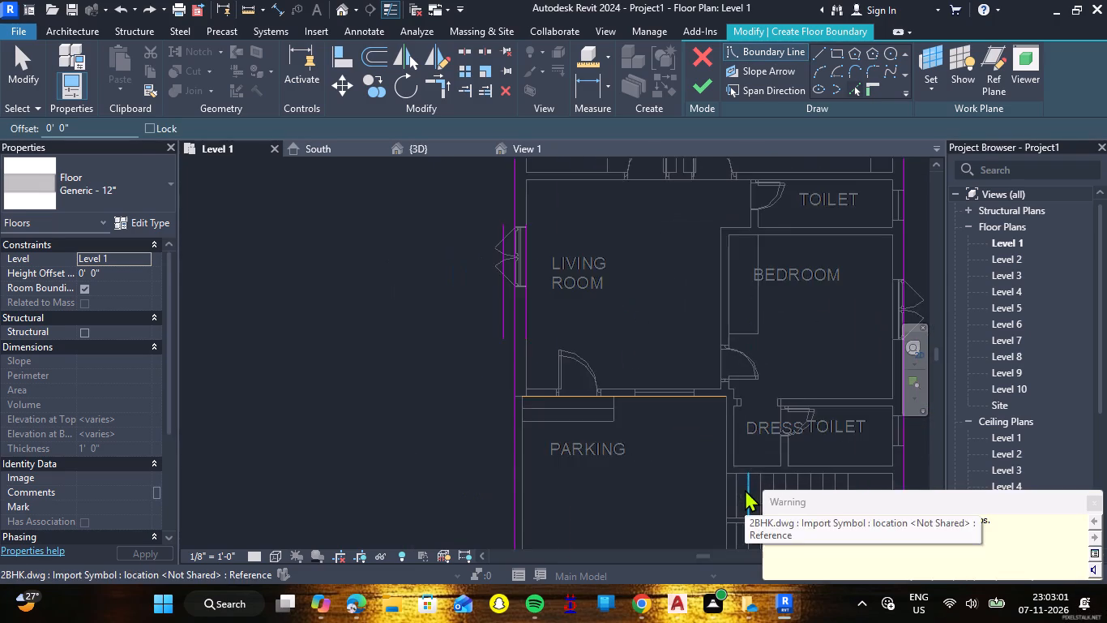
scroll(746, 487, down, 12)
scroll(749, 483, up, 8)
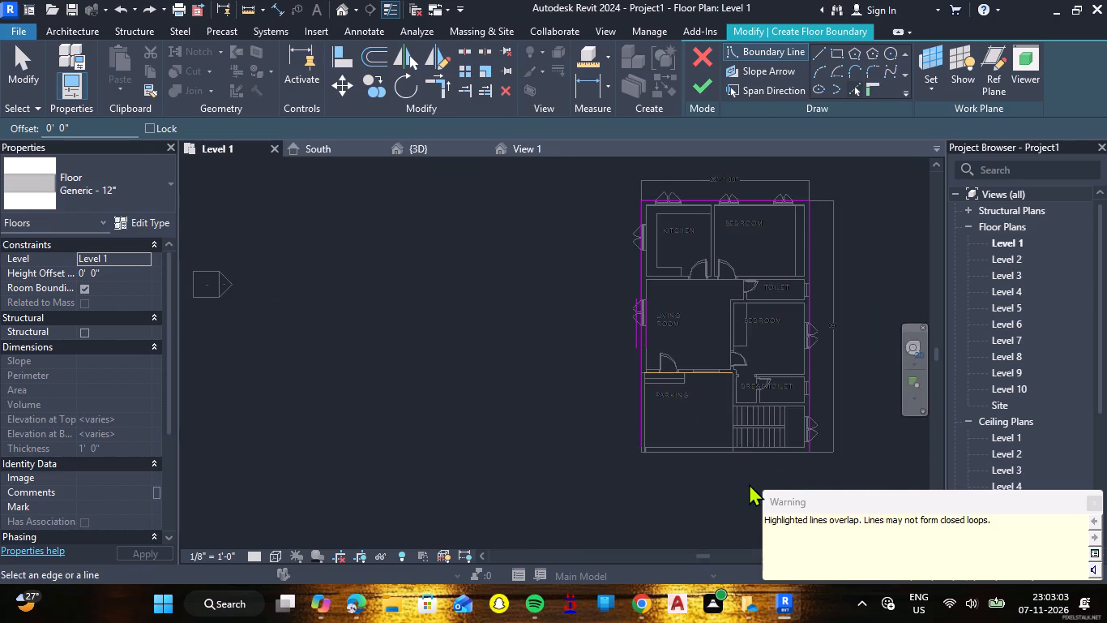
scroll(770, 465, up, 7)
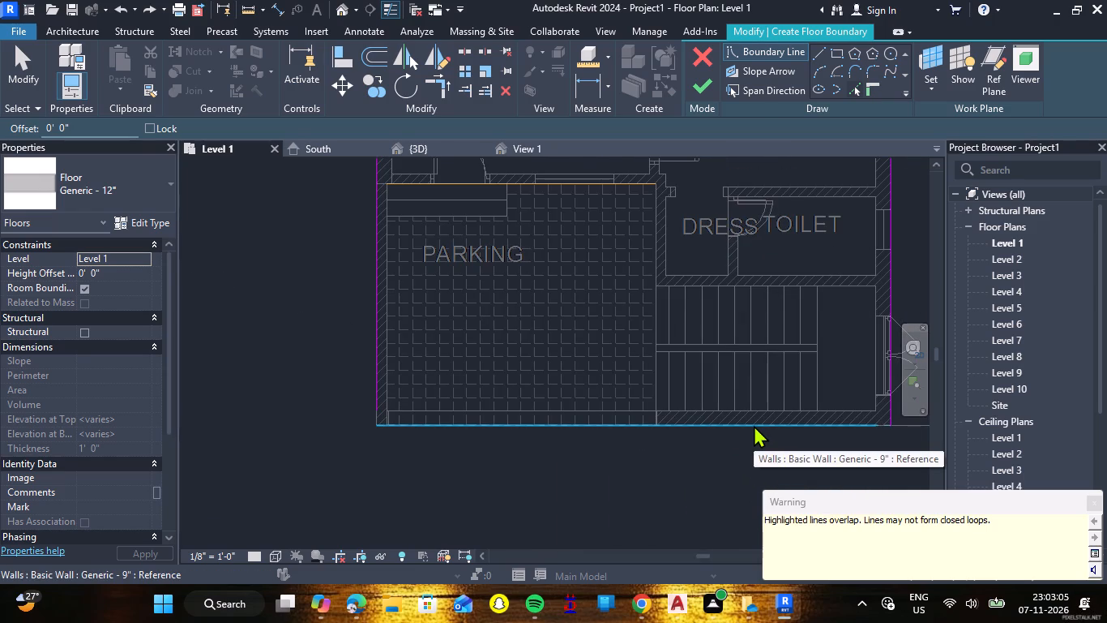
click(754, 425)
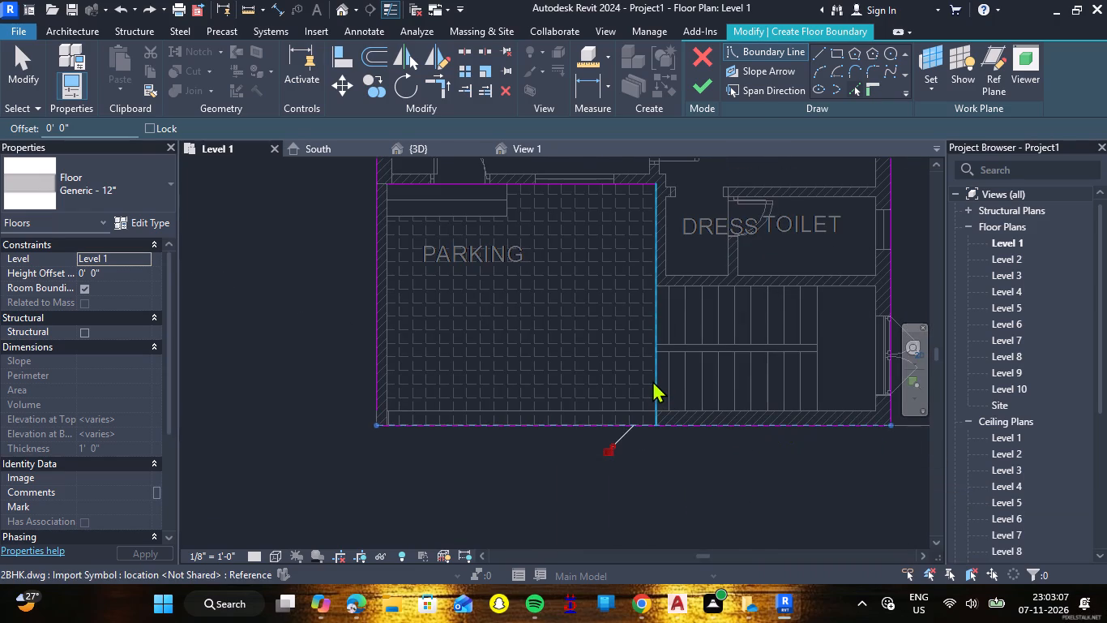
click(654, 380)
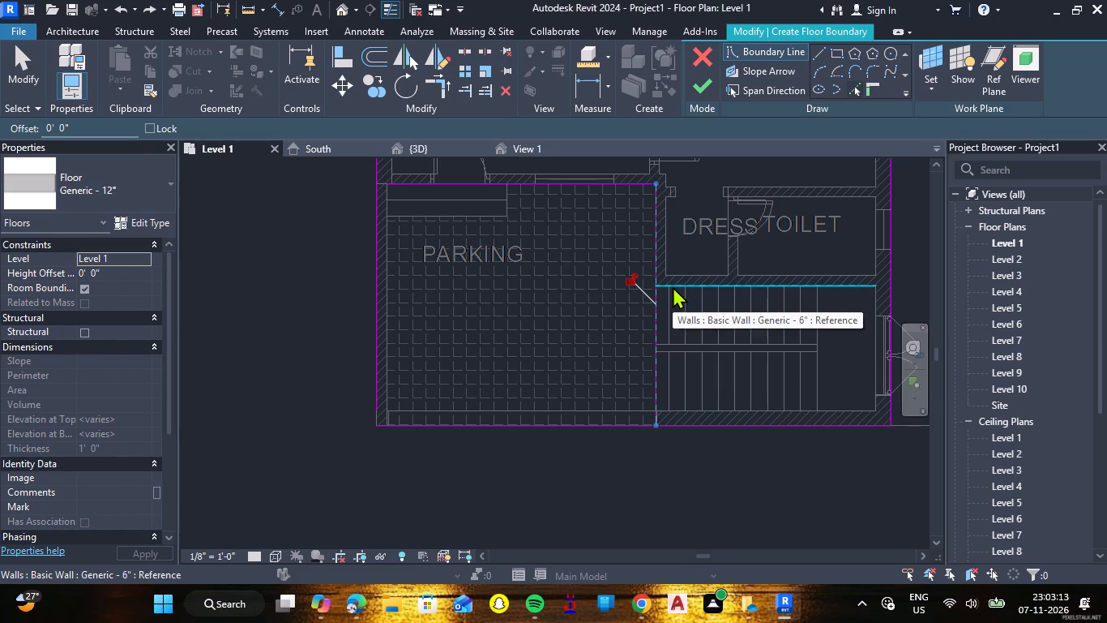
scroll(680, 461, down, 6)
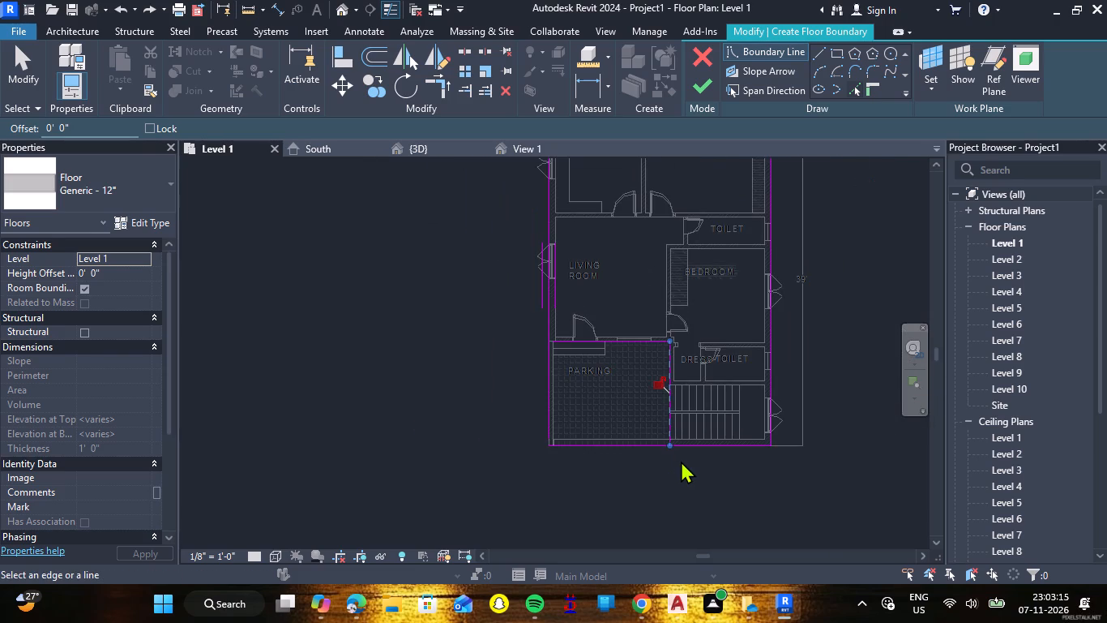
scroll(681, 461, down, 2)
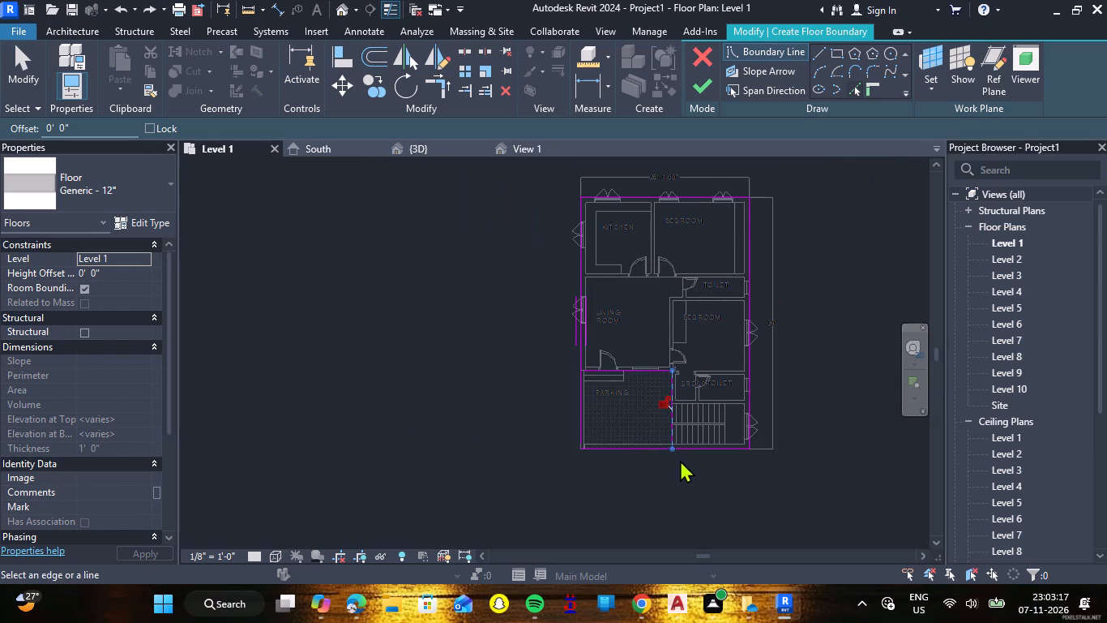
key(Escape)
Draw a short boundary line joining the living room–parking line to the west exterior boundary line.
scroll(620, 459, up, 4)
scroll(546, 286, up, 3)
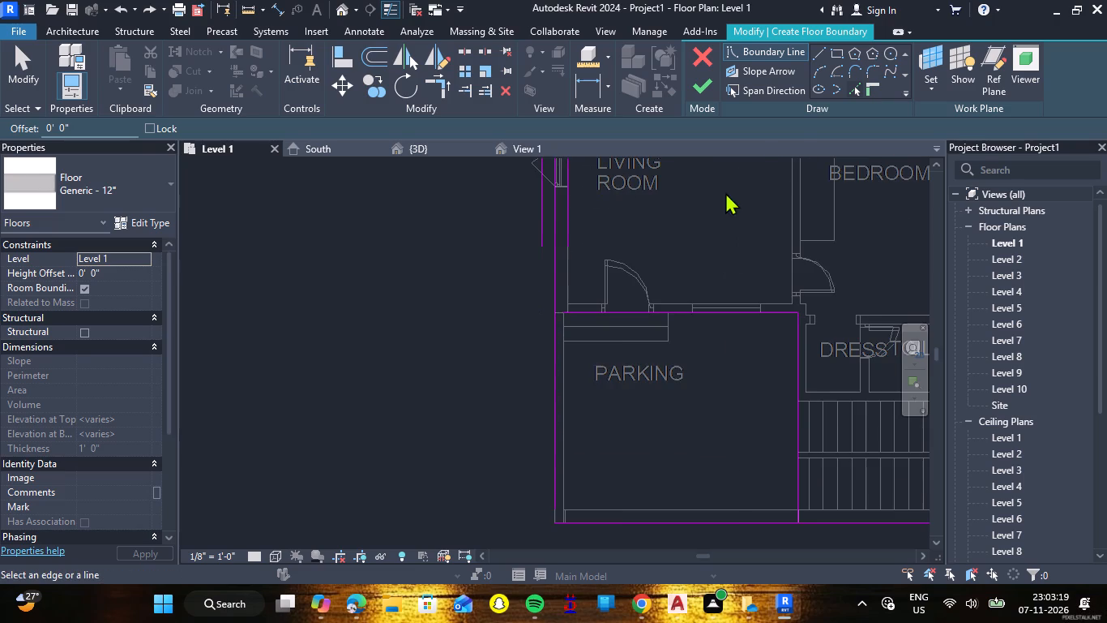
click(815, 55)
scroll(567, 309, up, 3)
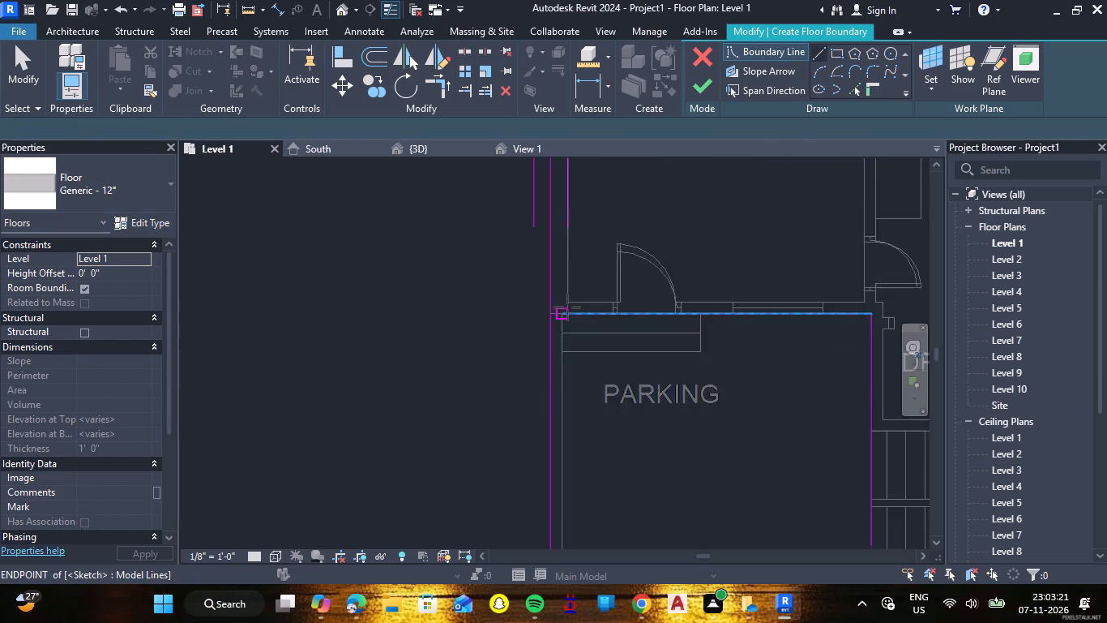
scroll(567, 307, up, 12)
click(586, 283)
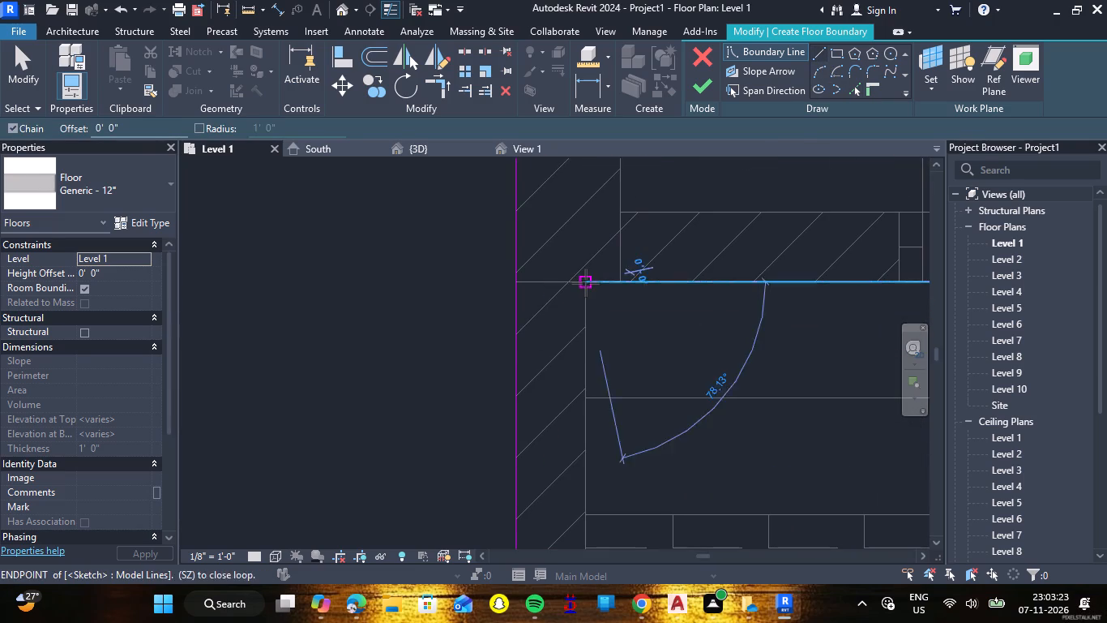
click(516, 282)
key(Escape)
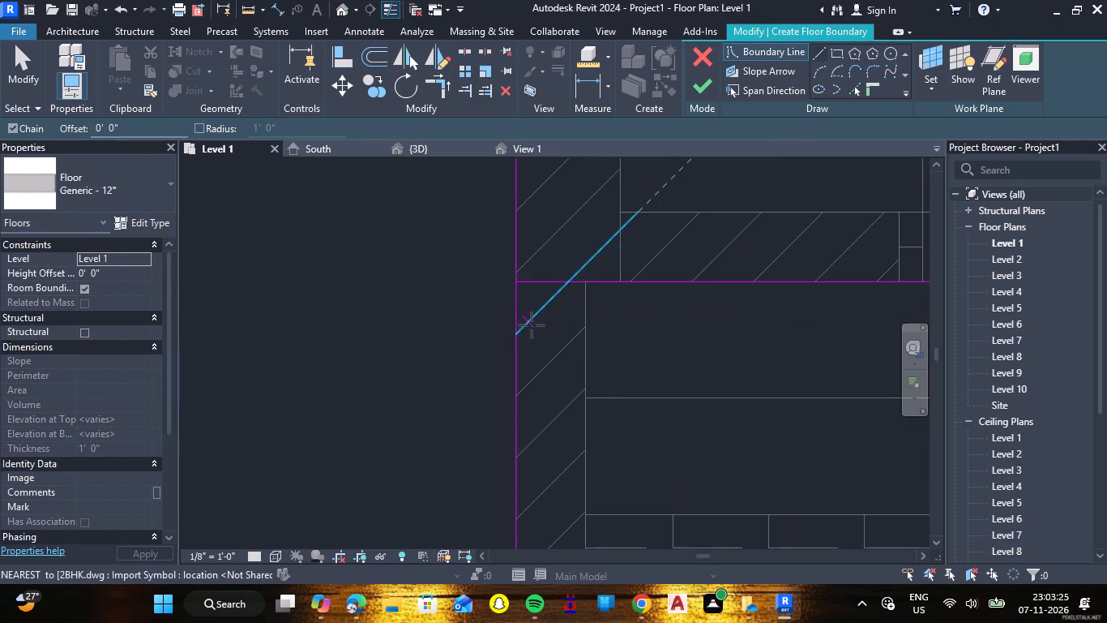
scroll(532, 325, down, 16)
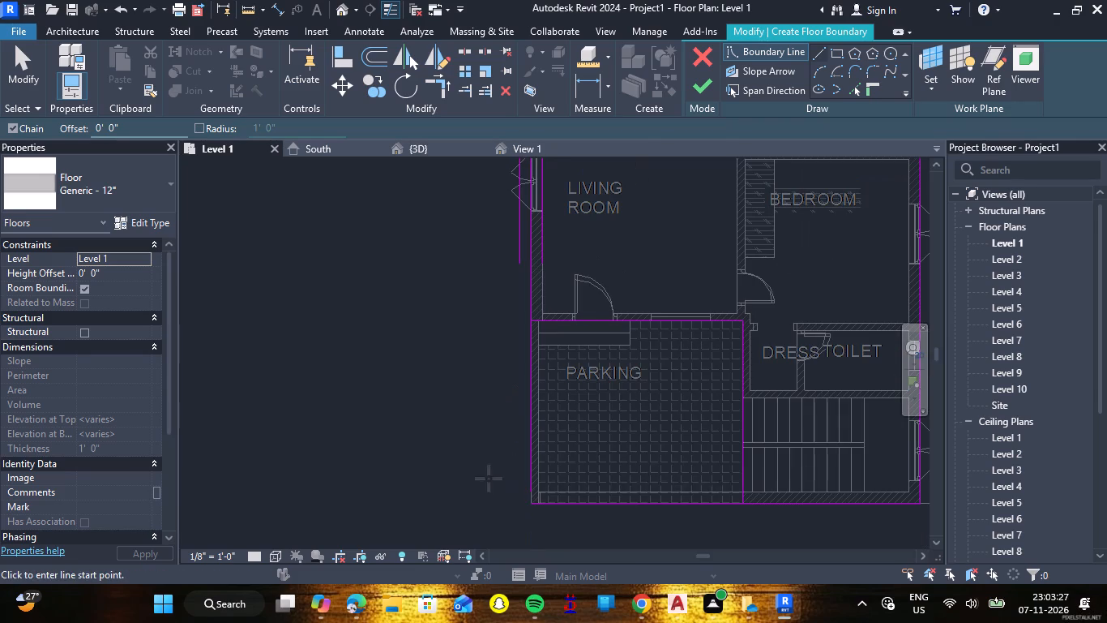
key(Escape)
Draw a vertical boundary line about 9" long along the west wall's outer face, down to the parking's southwest corner.
scroll(527, 516, up, 3)
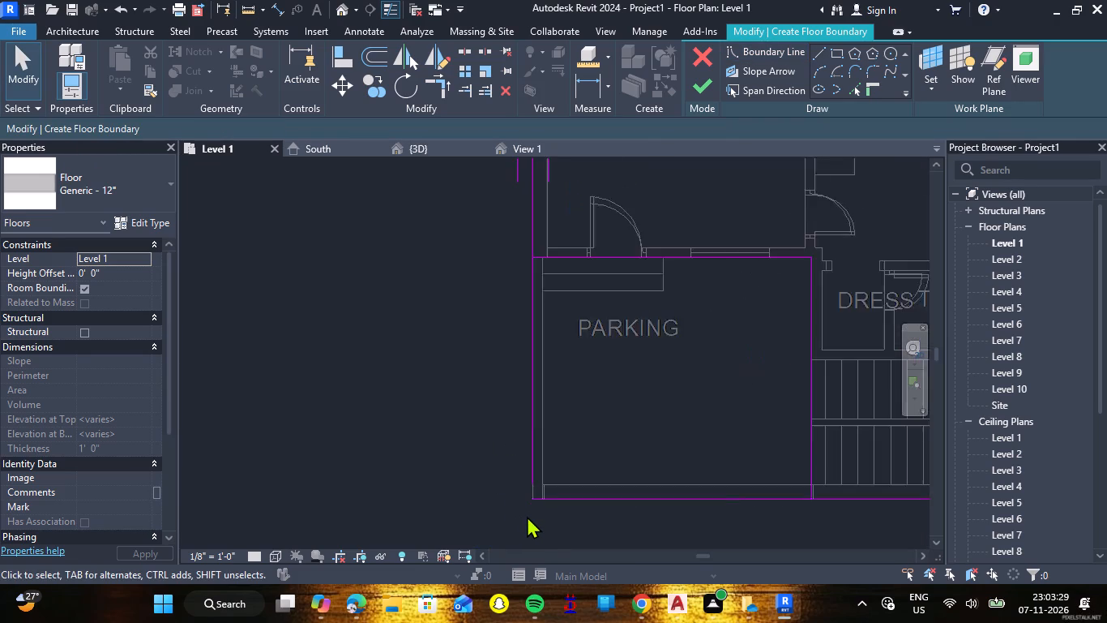
scroll(527, 516, up, 7)
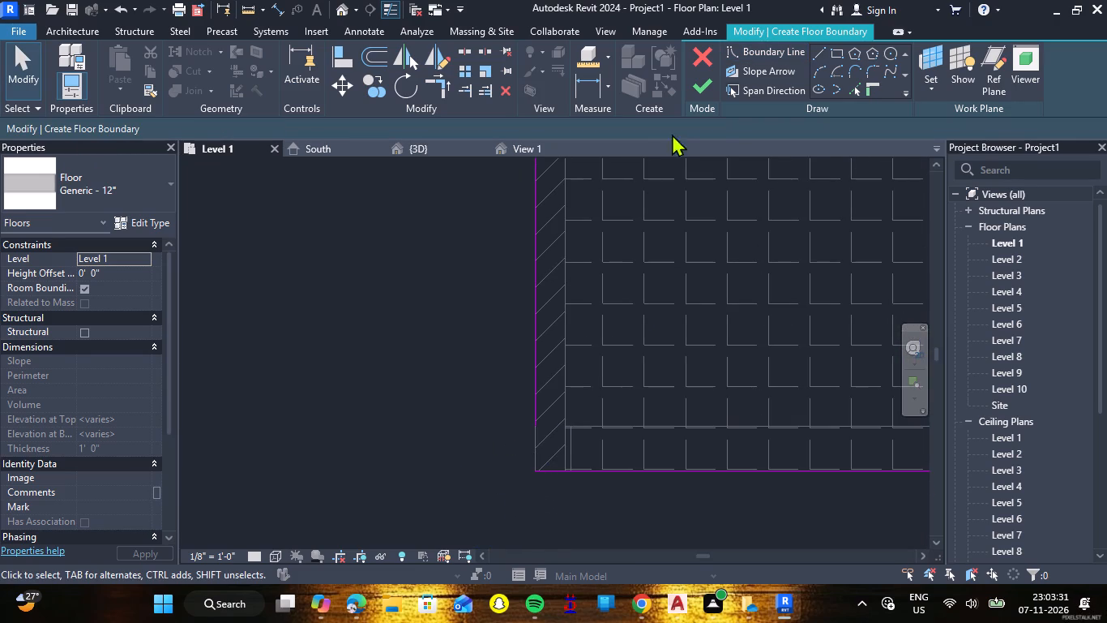
click(823, 51)
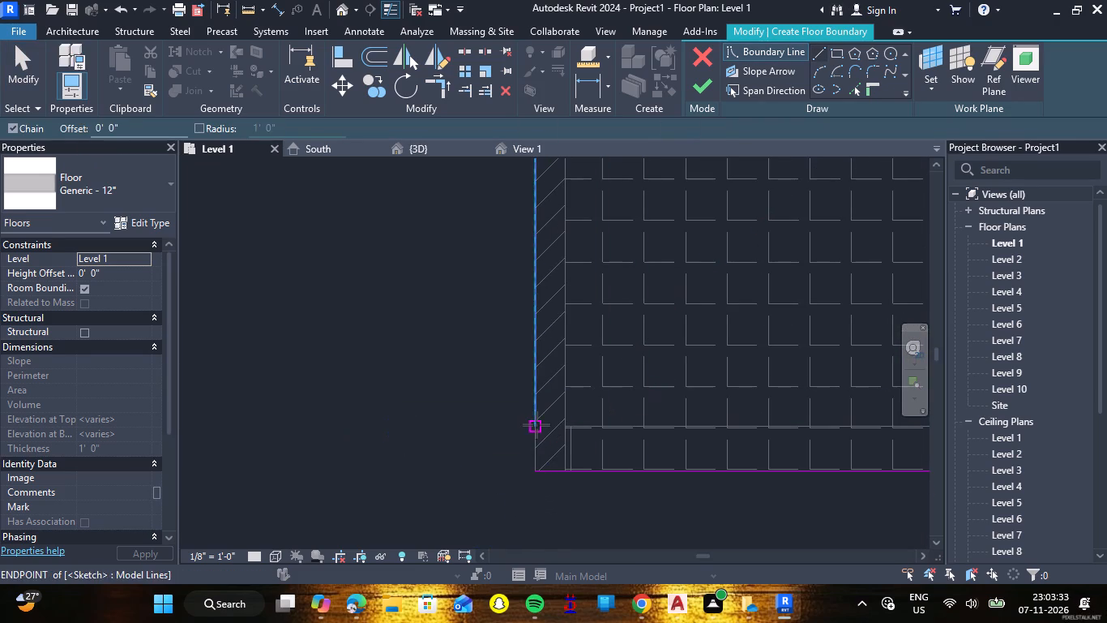
click(536, 425)
click(534, 474)
key(Escape)
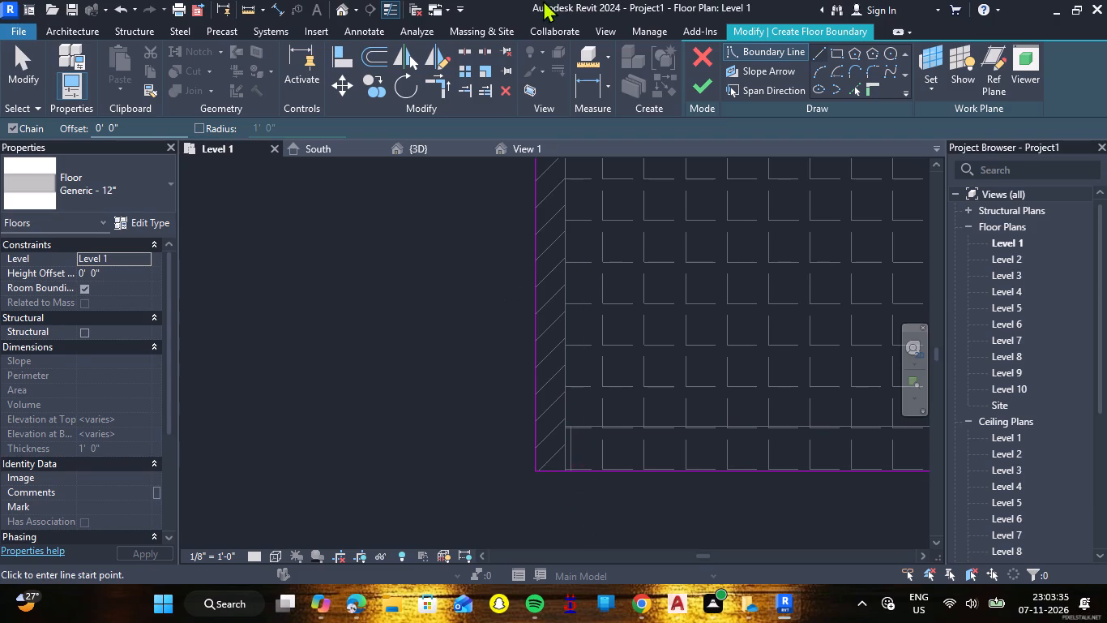
Trim or extend the west and south boundary lines to a corner at the parking's southwest end.
click(443, 87)
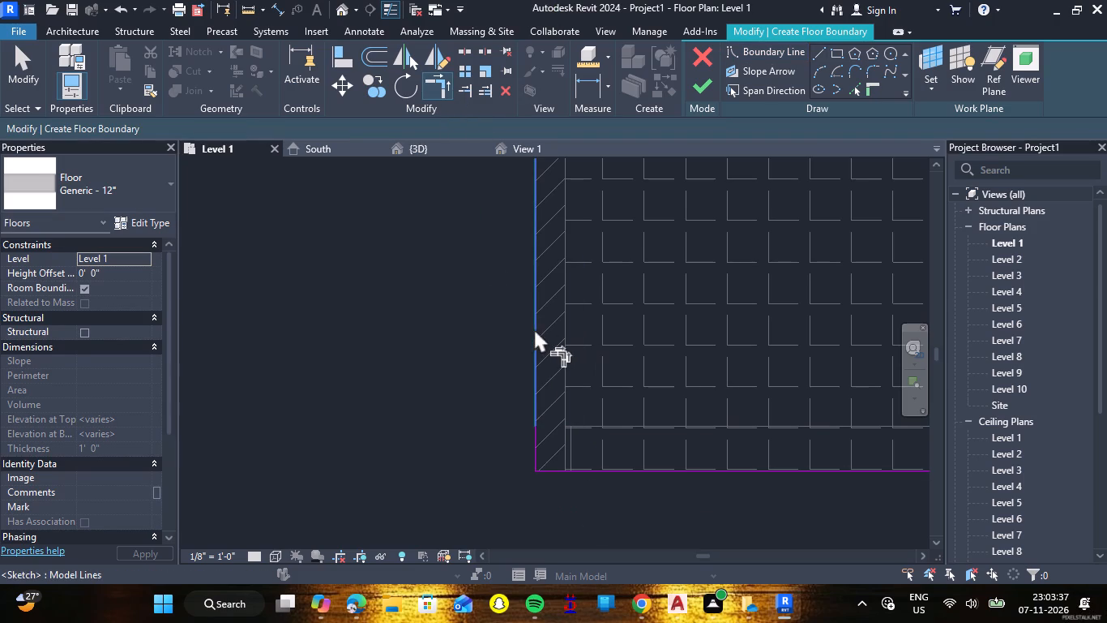
click(534, 329)
click(606, 469)
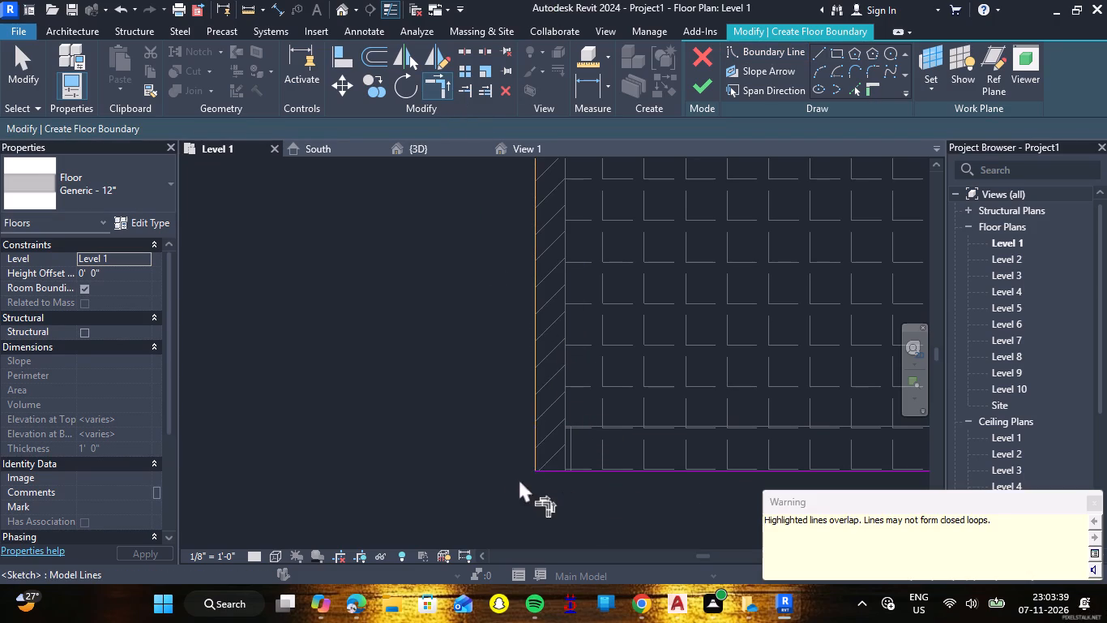
key(Escape)
Delete the short 9" boundary line on the west wall's outer face at the parking's southwest corner.
click(532, 432)
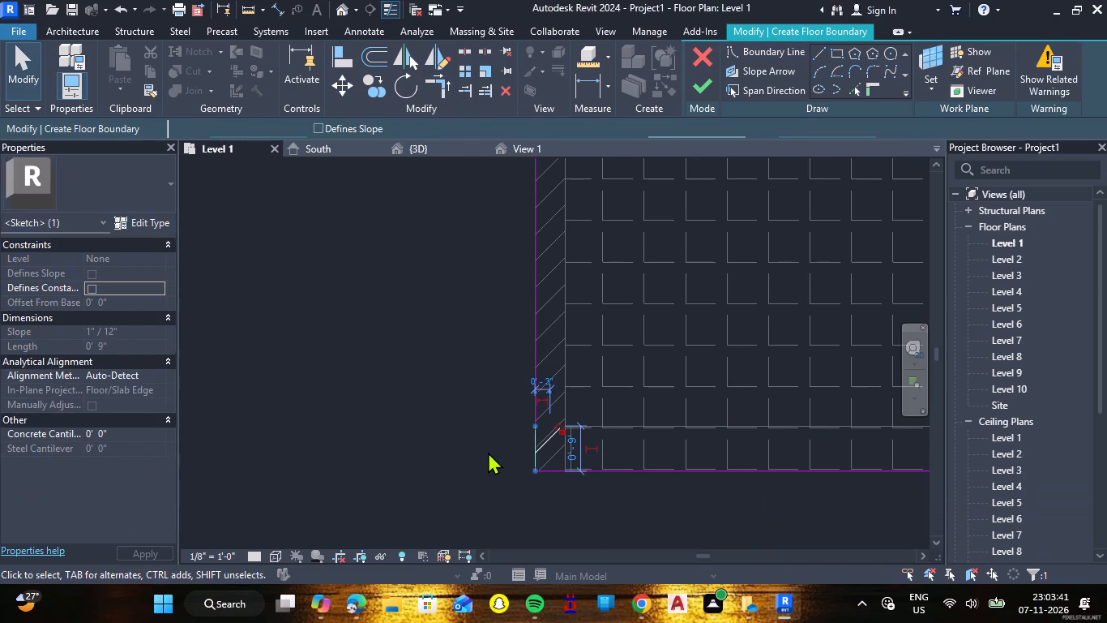
key(Delete)
click(534, 393)
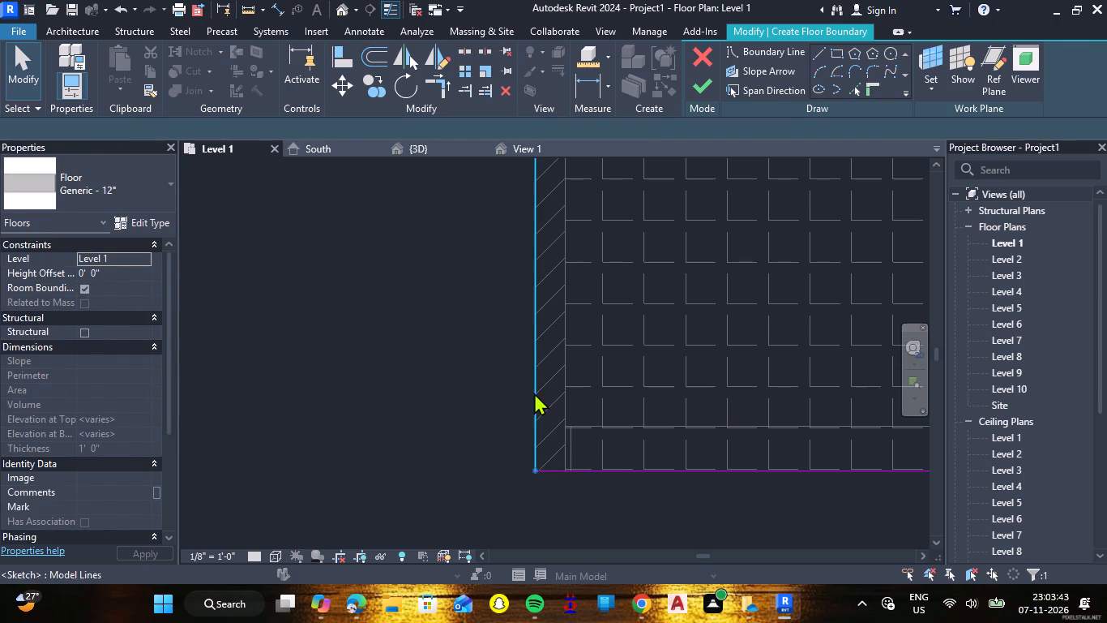
scroll(579, 496, down, 8)
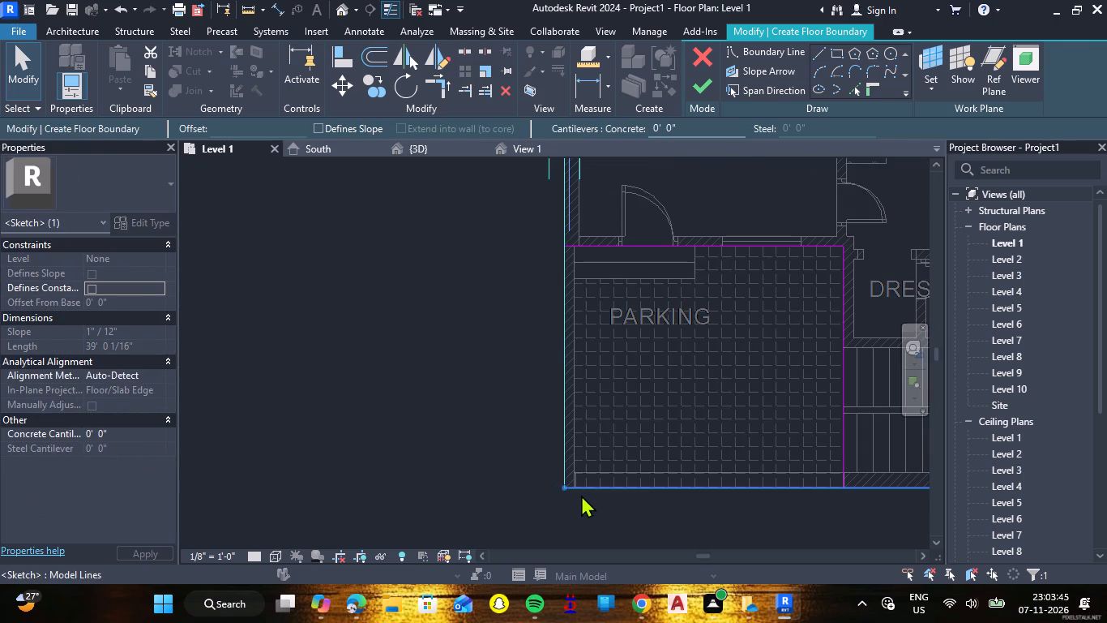
scroll(553, 456, up, 2)
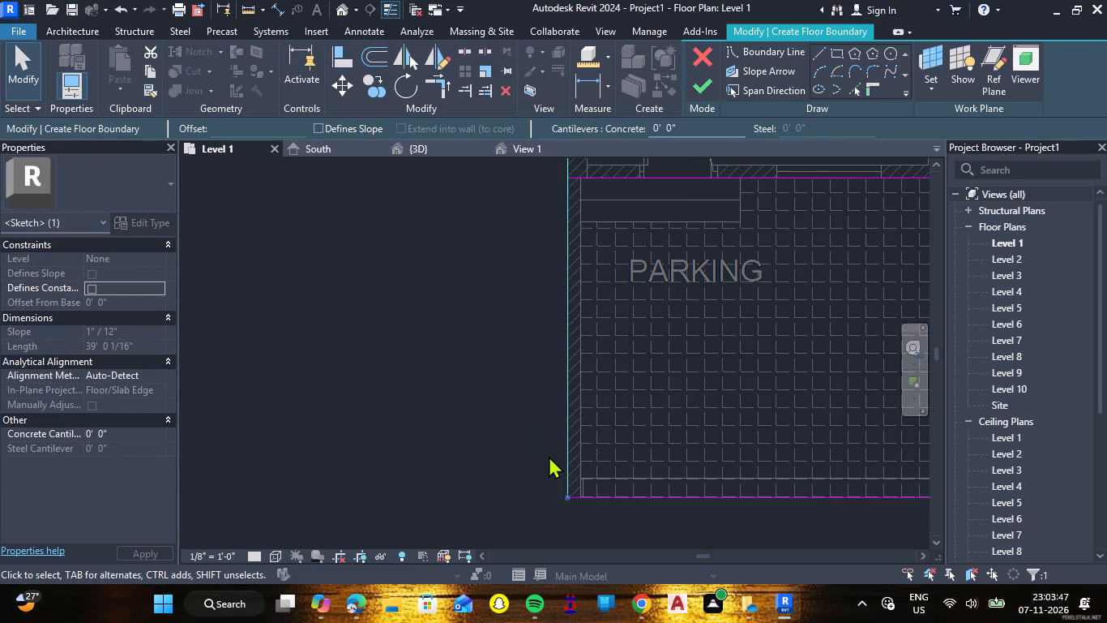
key(Escape)
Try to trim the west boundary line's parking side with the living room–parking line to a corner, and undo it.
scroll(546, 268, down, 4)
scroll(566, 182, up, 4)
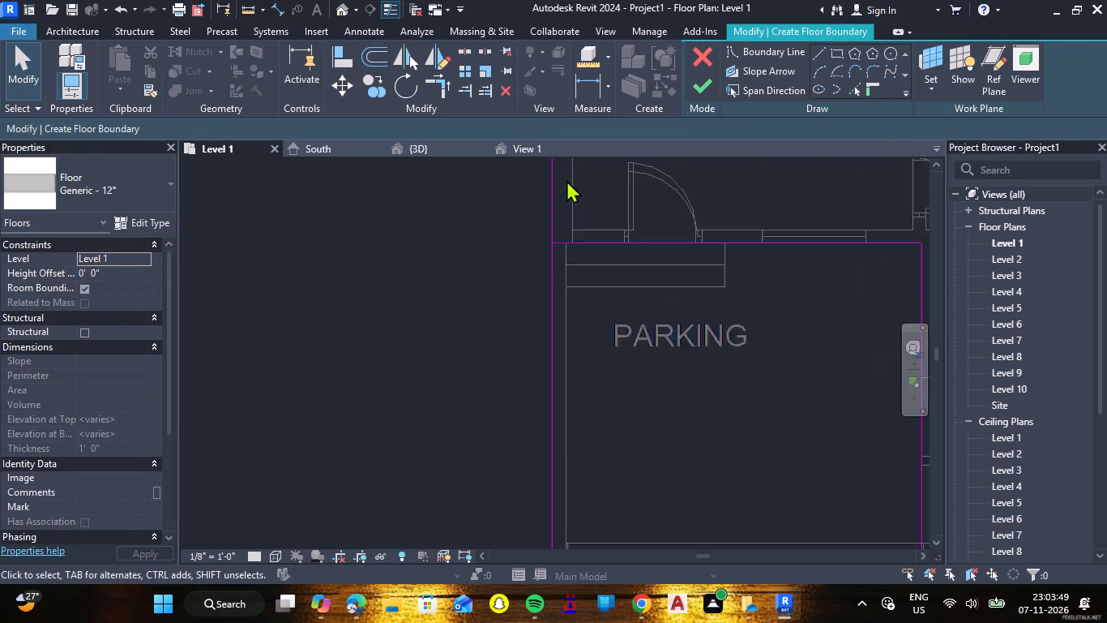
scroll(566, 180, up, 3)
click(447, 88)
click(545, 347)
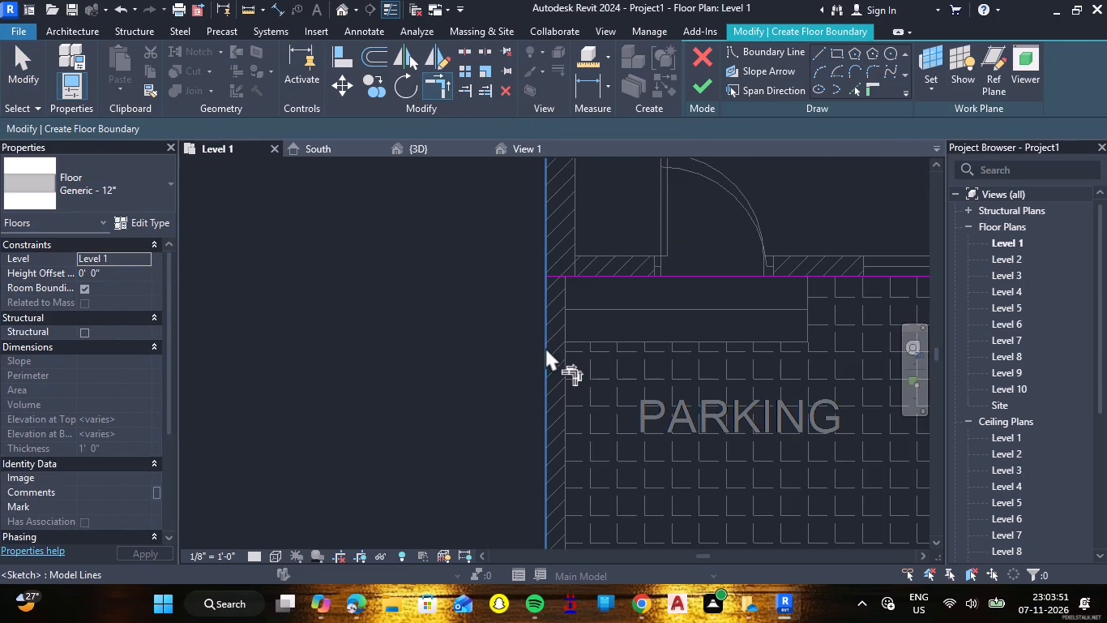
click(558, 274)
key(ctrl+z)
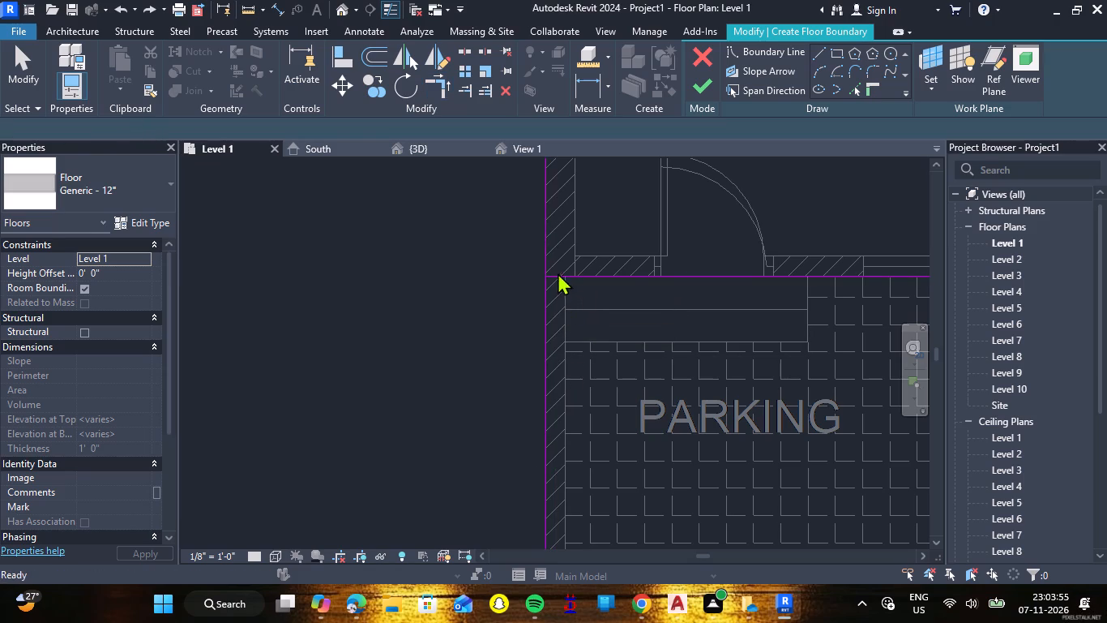
Trim the west boundary line and the living room–parking line to a corner, keeping the part along the living room.
click(541, 255)
click(553, 271)
scroll(562, 299, down, 3)
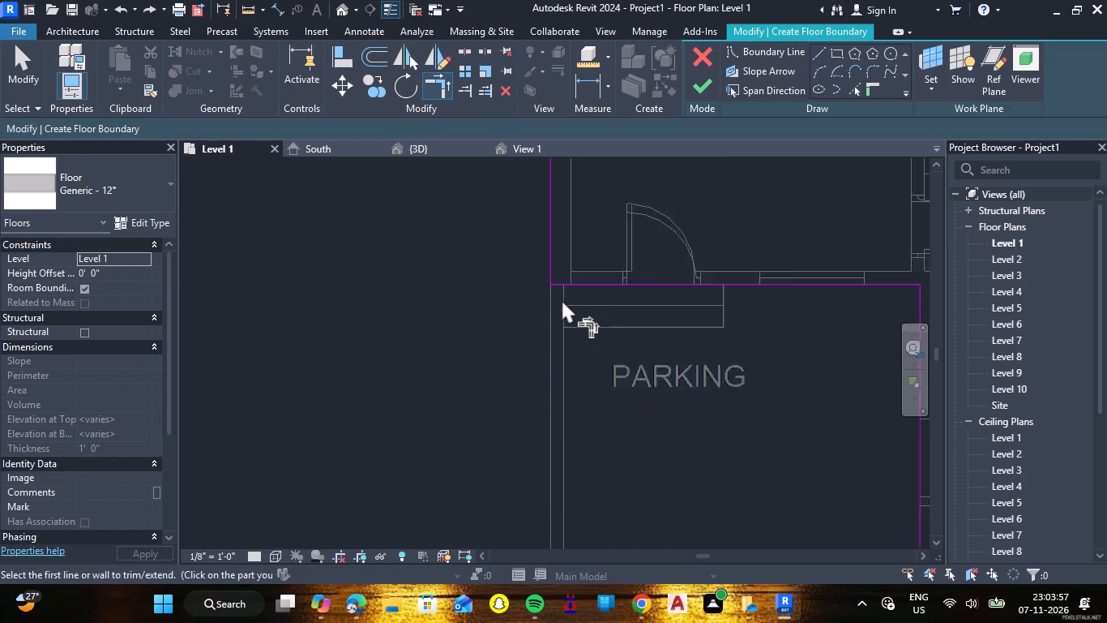
Trim the parking–stairs boundary line and the south boundary line to a corner, keeping the part below the stairs.
scroll(562, 299, down, 4)
scroll(754, 490, up, 6)
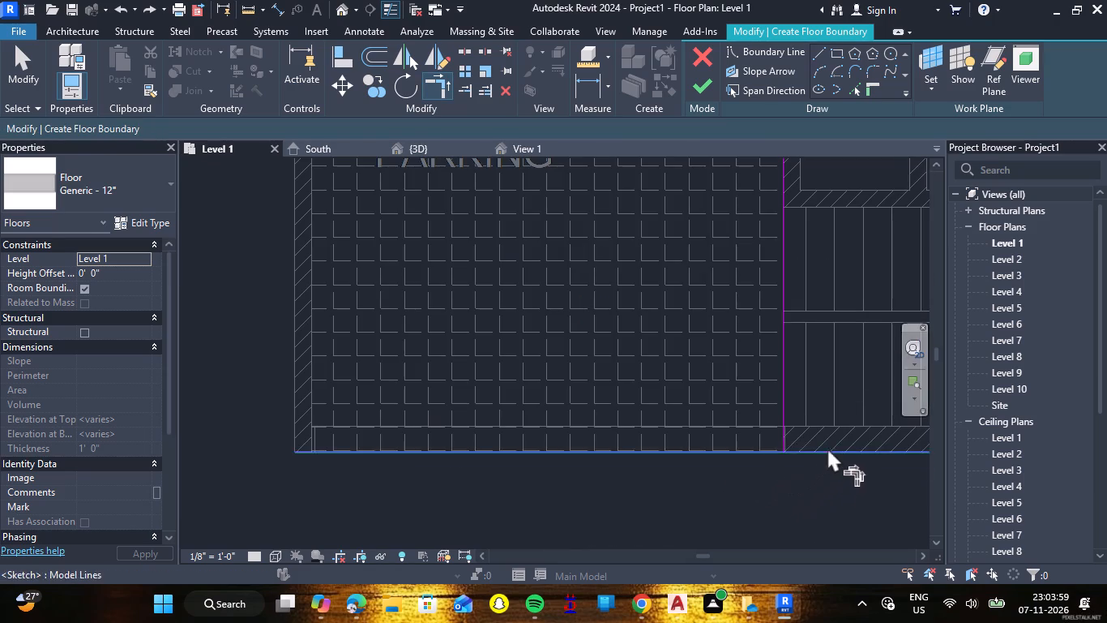
click(782, 432)
click(797, 448)
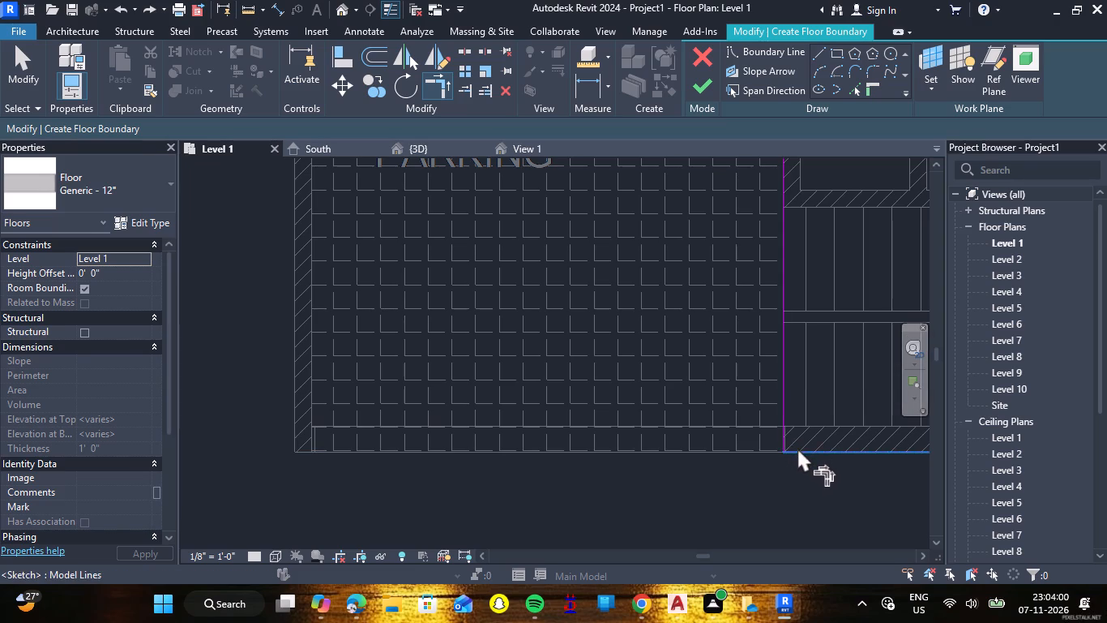
Finish the floor boundary sketch to create the Generic - 12" floor on Level 1.
scroll(787, 488, down, 11)
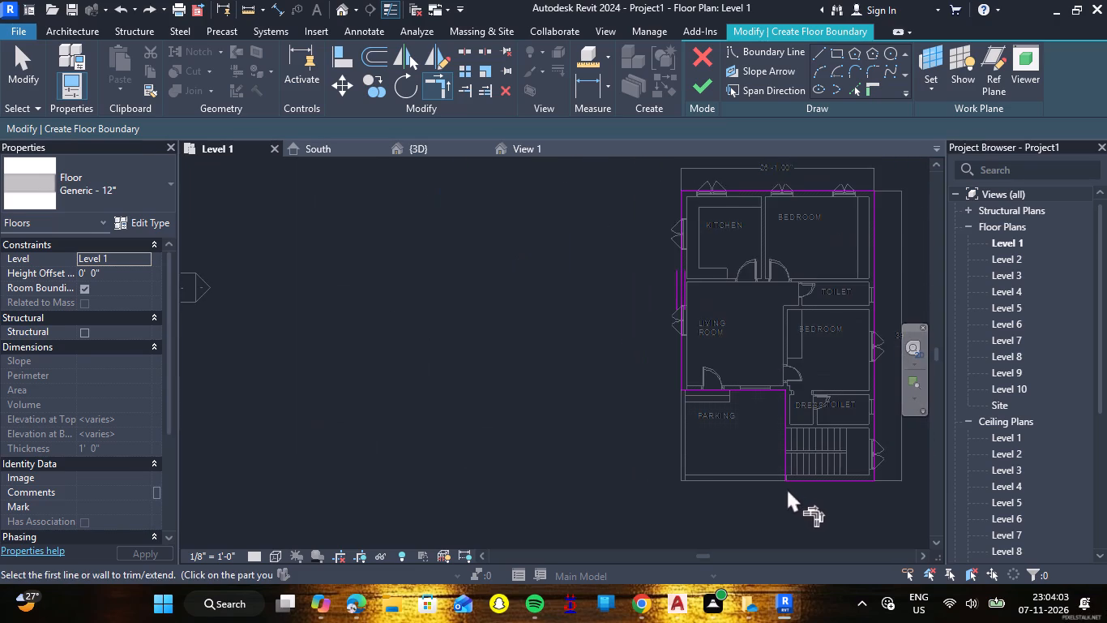
scroll(787, 488, down, 1)
scroll(913, 491, up, 3)
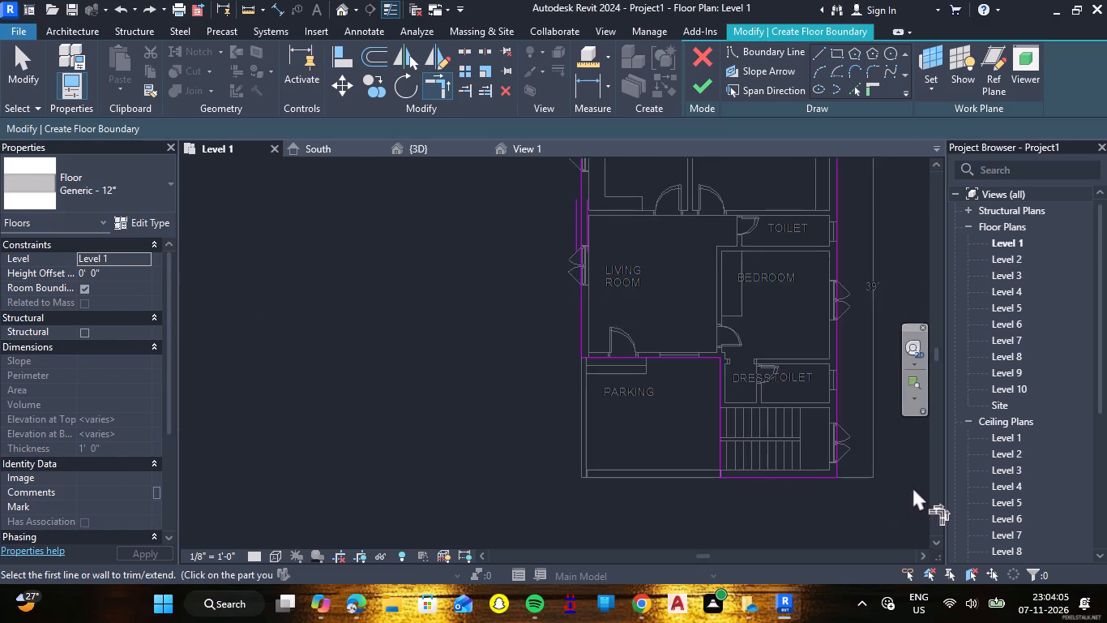
scroll(913, 482, up, 2)
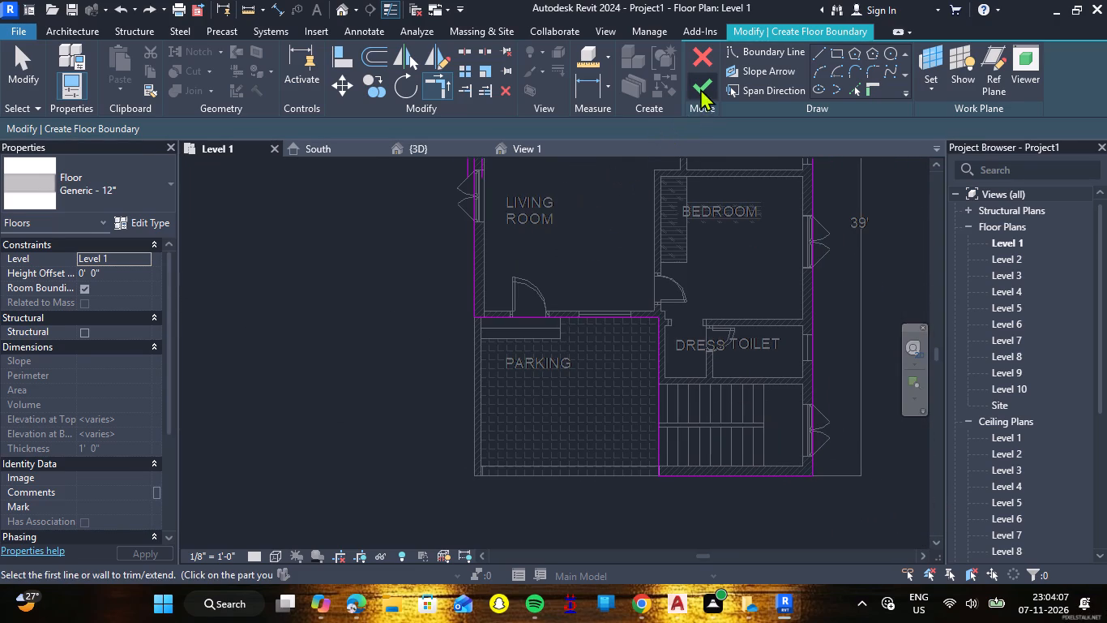
click(700, 88)
Open the 3D view and examine the new floor's extent and edge from the front and from below.
scroll(701, 265, down, 3)
click(426, 151)
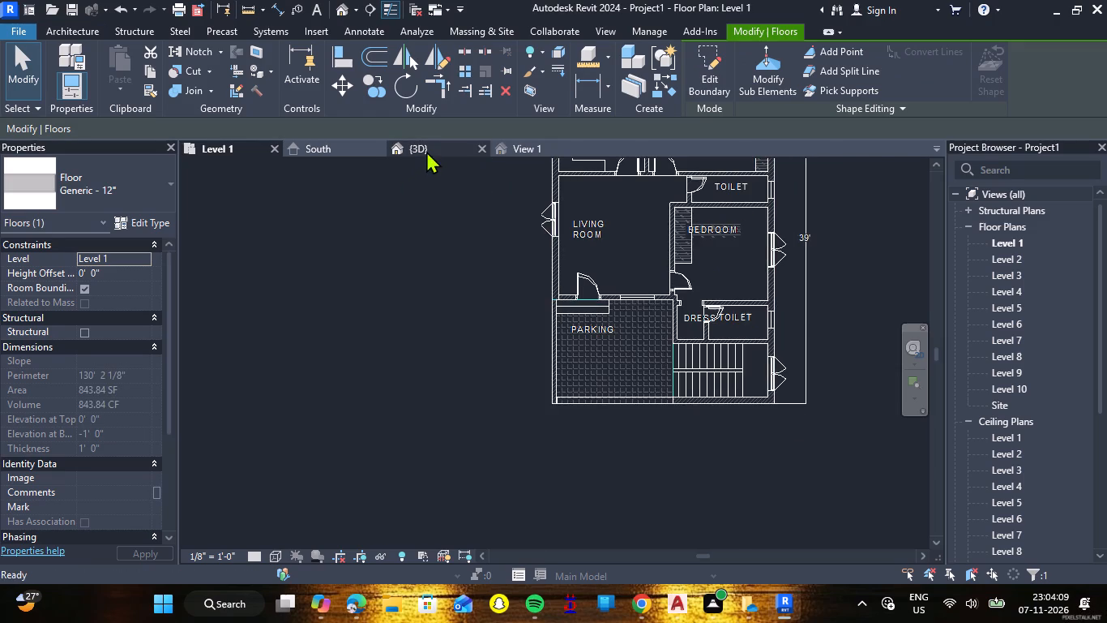
scroll(493, 294, down, 6)
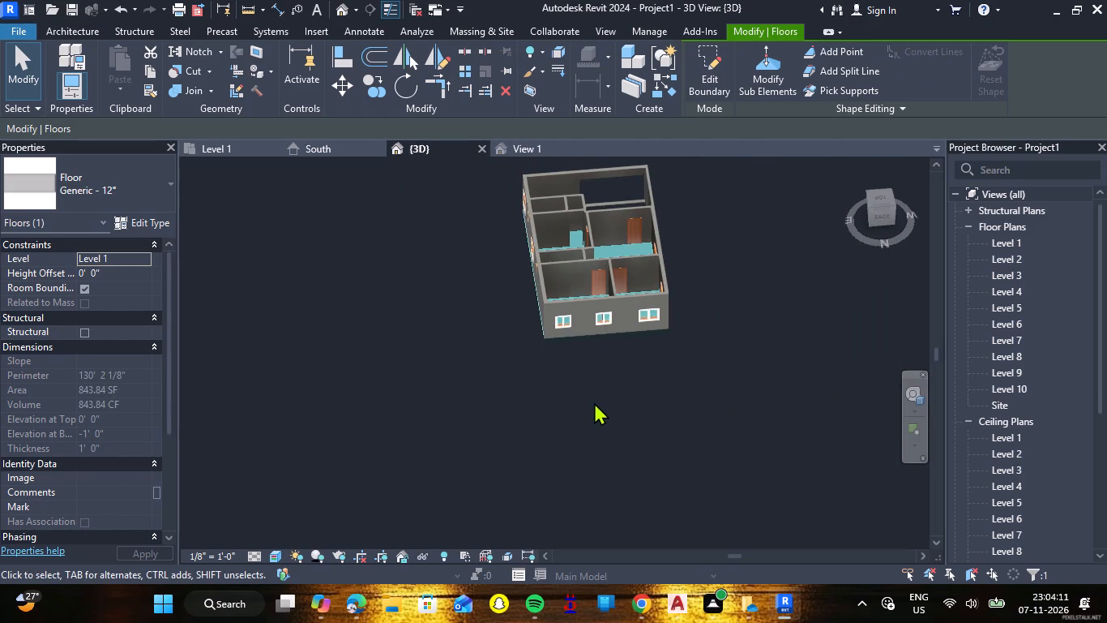
click(602, 398)
shift+middle_drag(387, 359, 386, 359)
shift+right_drag(386, 359, 784, 264)
shift+middle_drag(386, 359, 784, 264)
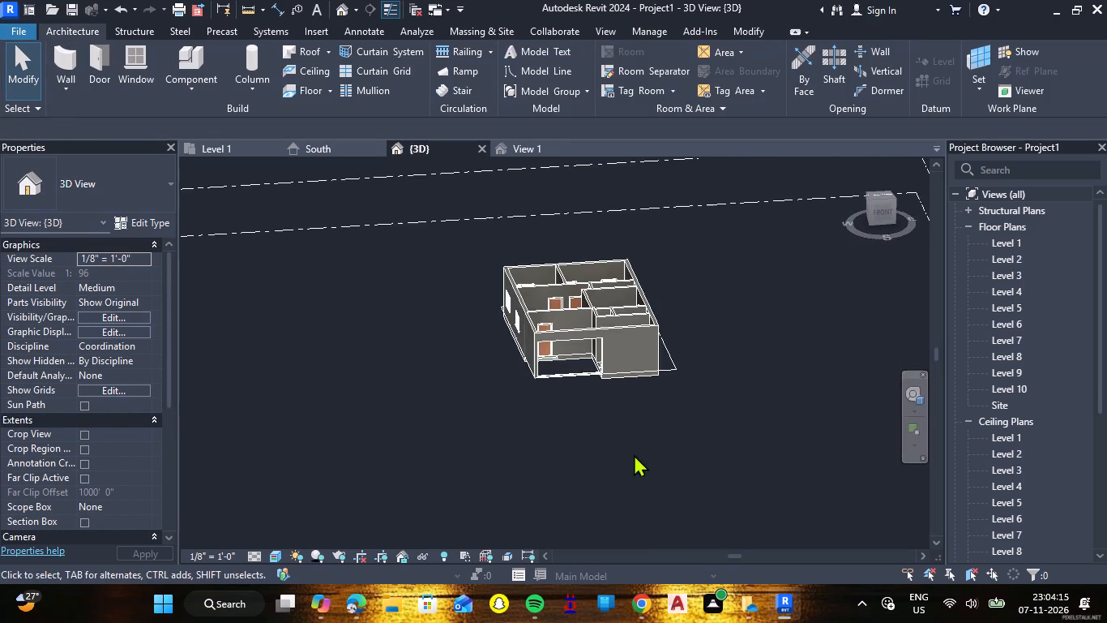
shift+right_drag(633, 454, 647, 239)
shift+scroll(645, 239, up, 1)
scroll(531, 299, up, 6)
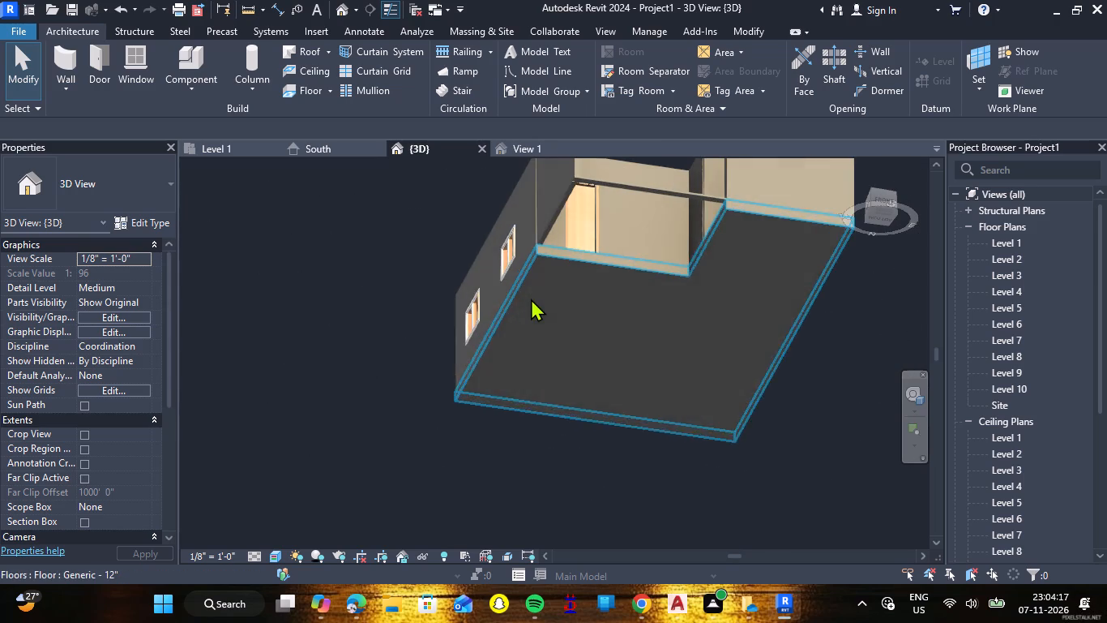
scroll(545, 238, up, 11)
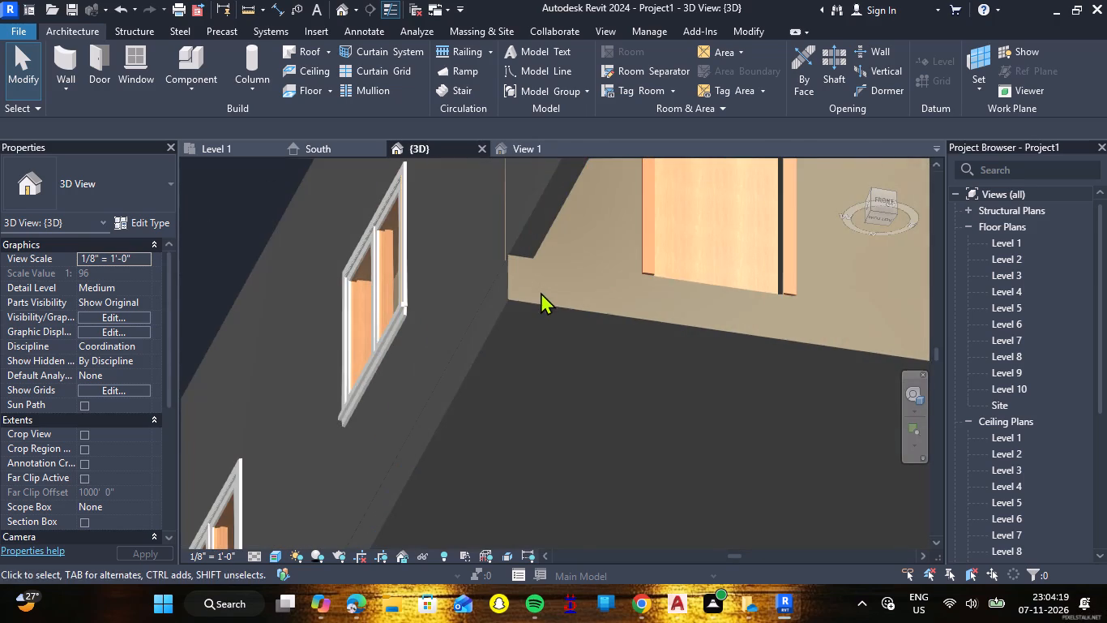
Duplicate the new floor's Generic - 12" type under the name Generic - 6".
click(538, 305)
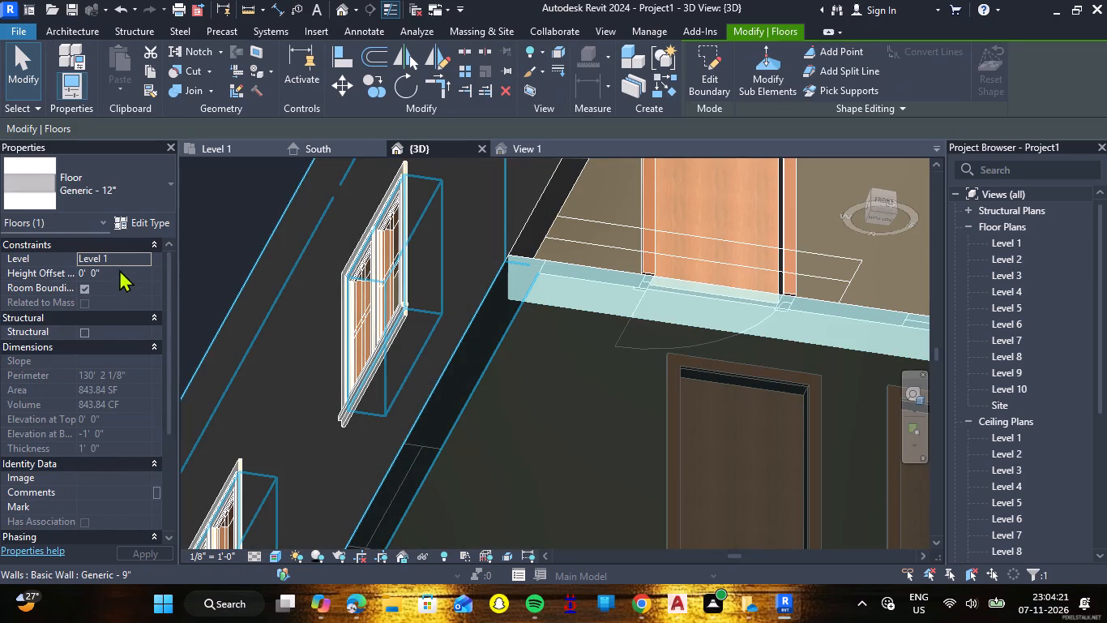
click(174, 189)
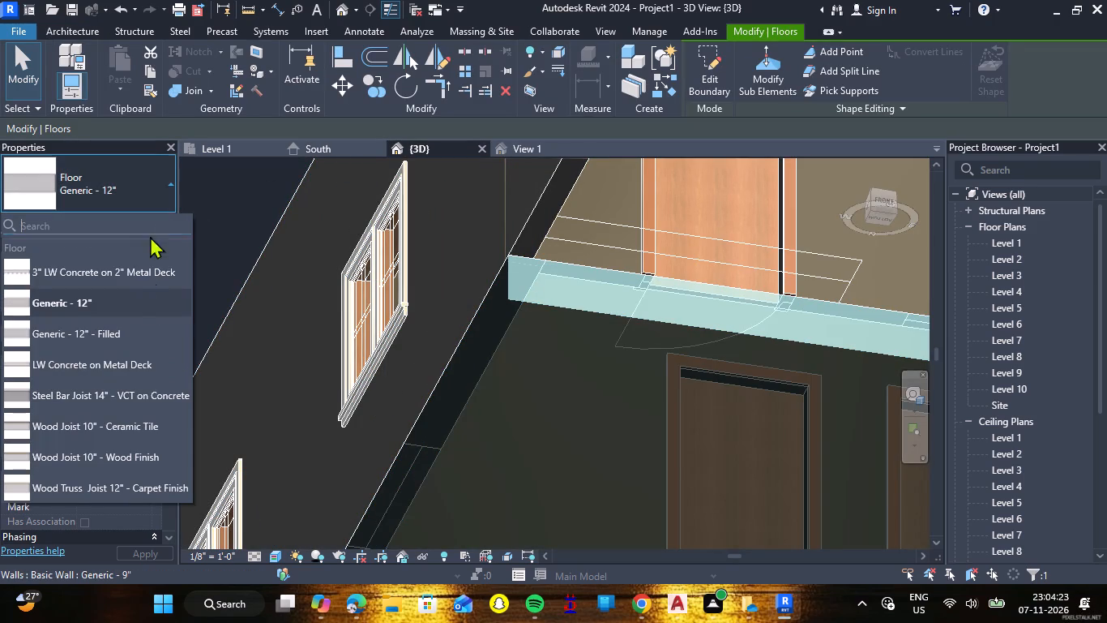
scroll(133, 307, up, 4)
scroll(111, 324, down, 5)
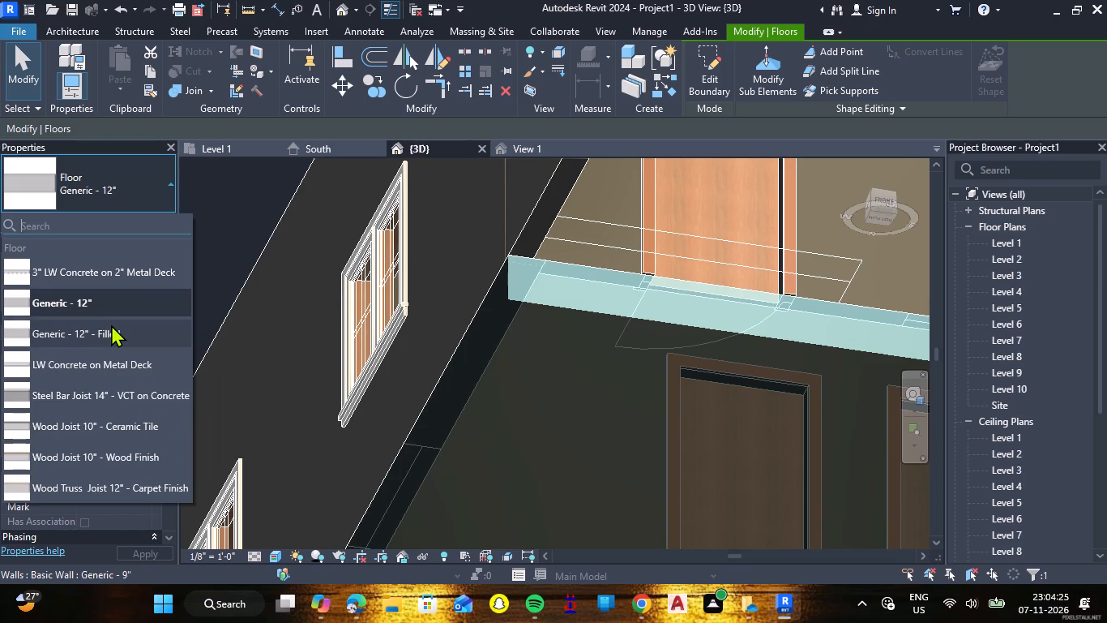
scroll(112, 324, up, 3)
click(126, 301)
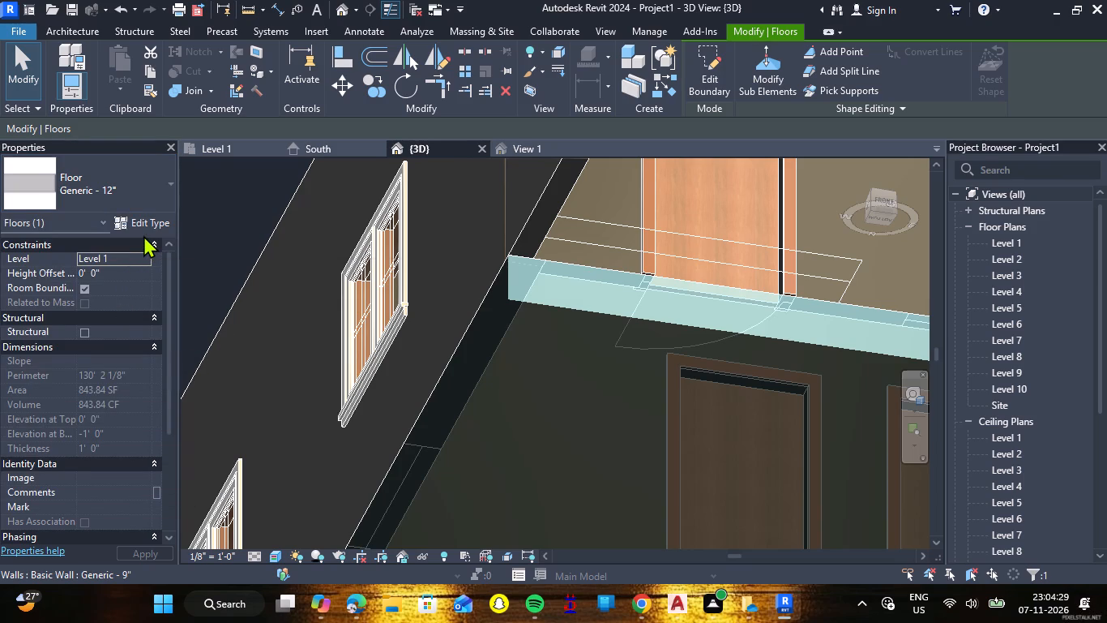
click(152, 215)
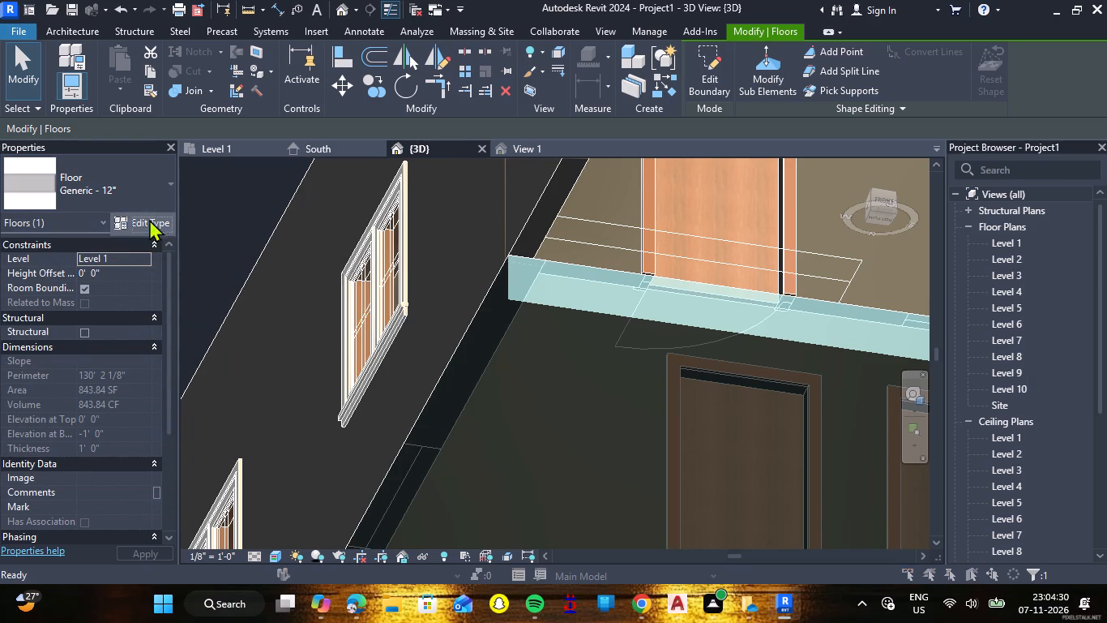
click(1011, 115)
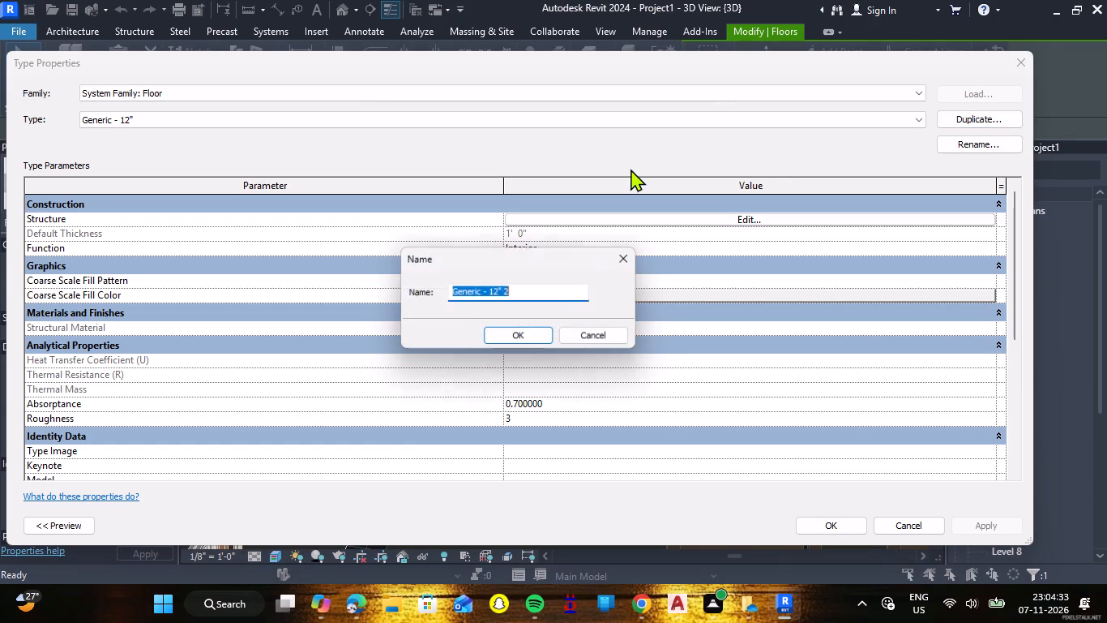
click(527, 296)
key(BackSpace)
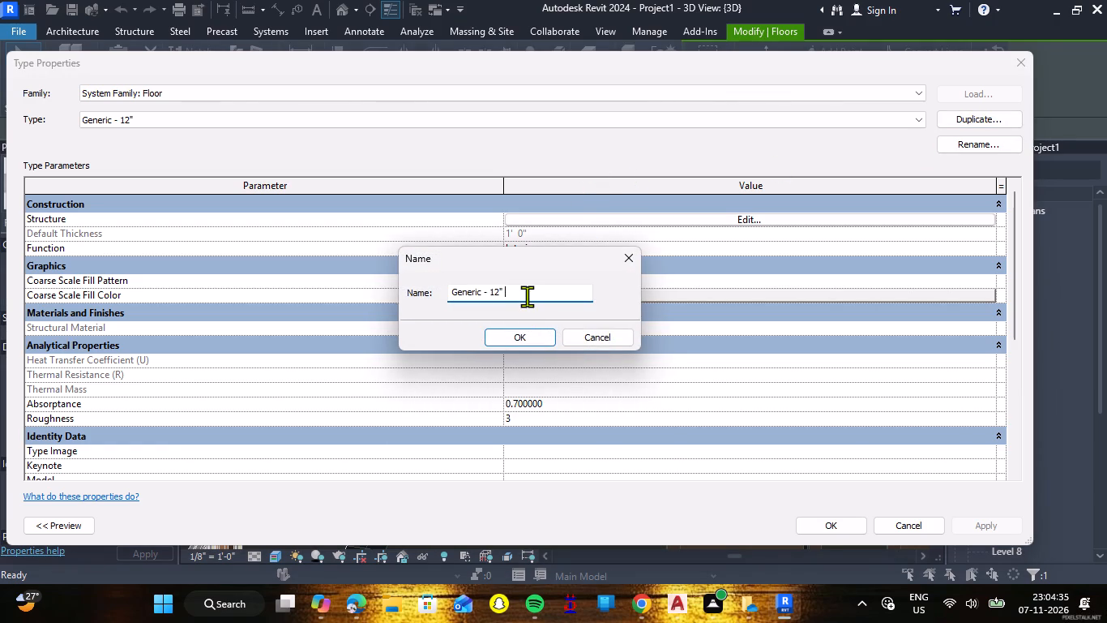
key(BackSpace)
key(BackSpace)
key(BackSpace)
key(BackSpace)
text(6')
key(BackSpace)
key(shift+quotedbl)
key(Return)
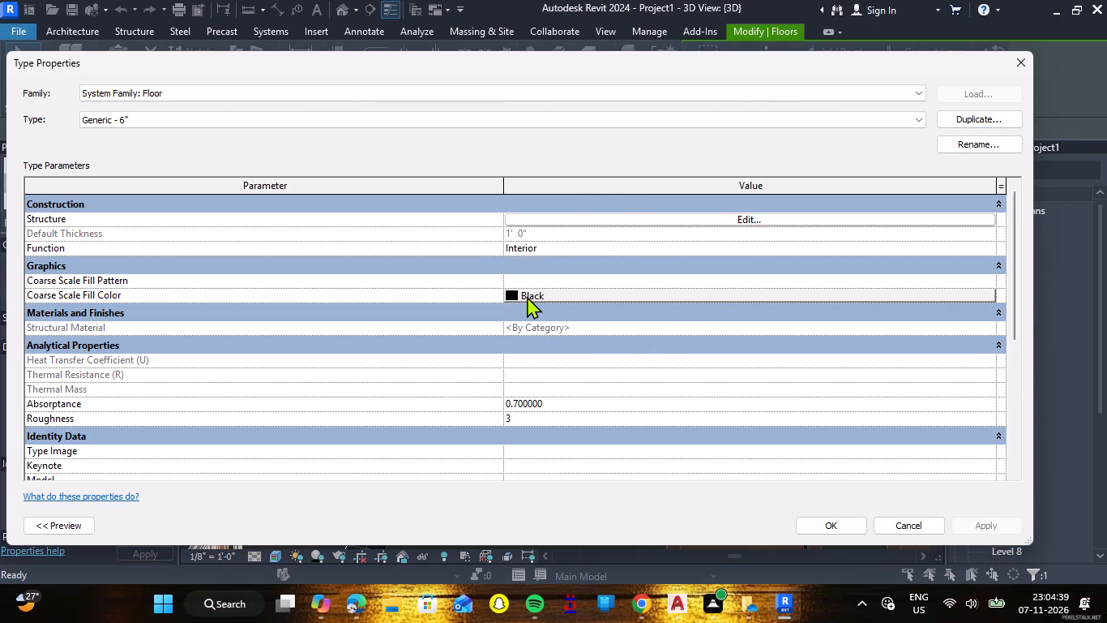
Set the Generic - 6" floor type's structure layer thickness to 6" and apply the type to the floor.
scroll(648, 346, down, 4)
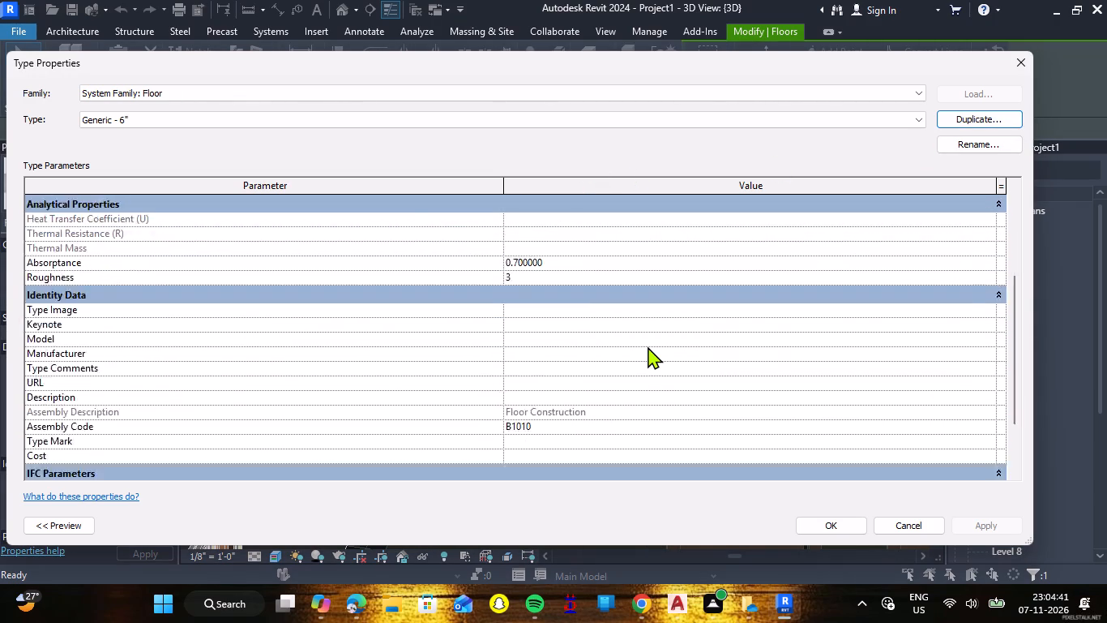
scroll(648, 346, down, 1)
scroll(648, 346, up, 7)
click(747, 218)
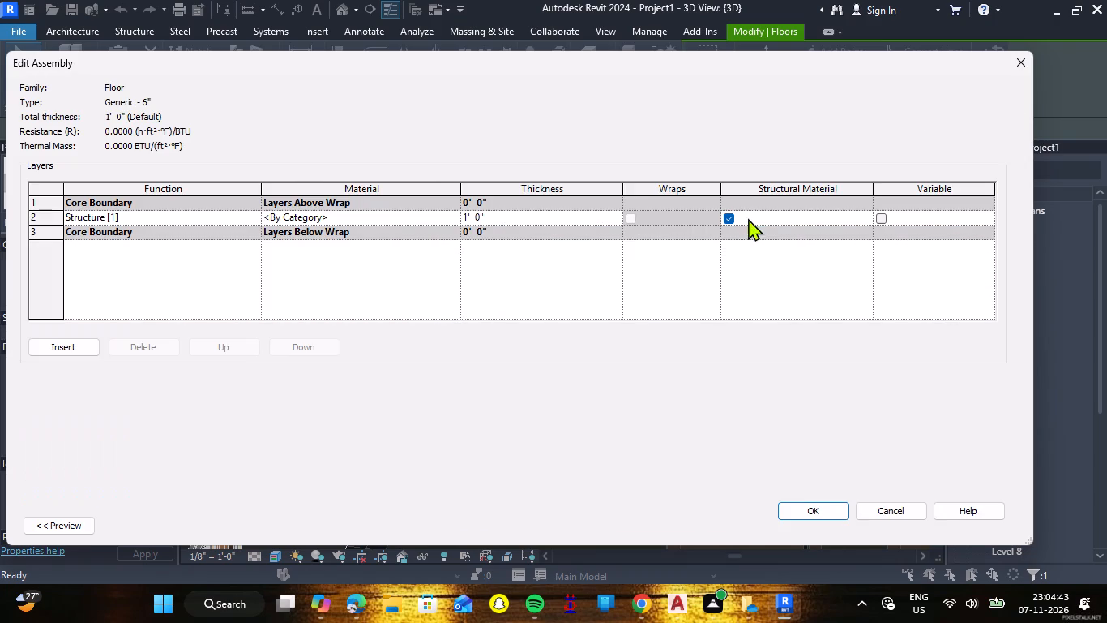
click(533, 218)
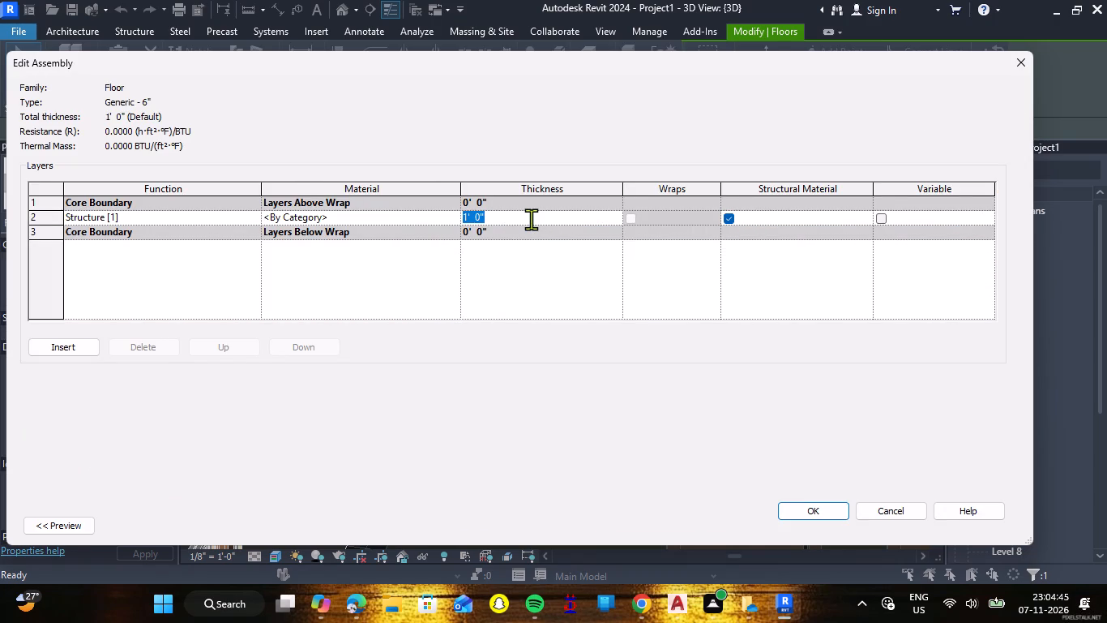
text(6")
key(Return)
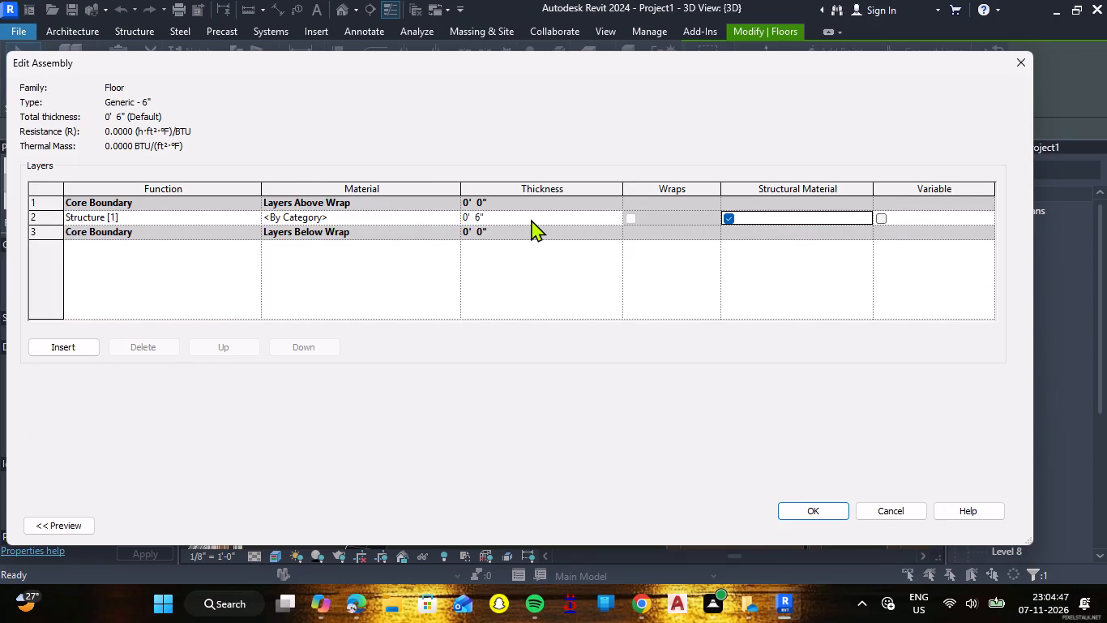
click(817, 501)
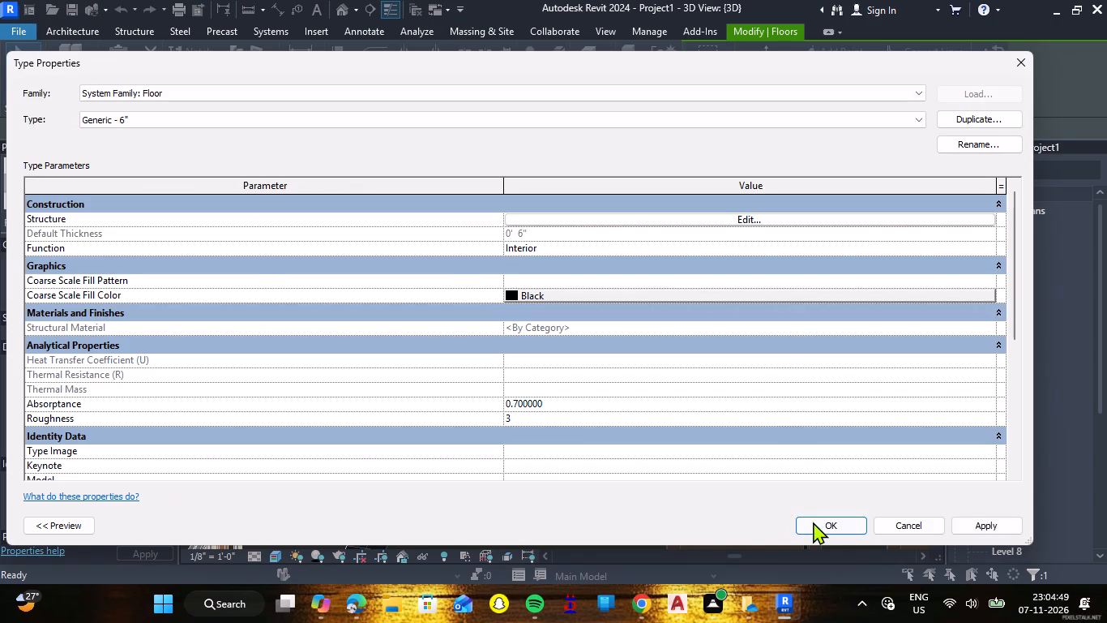
click(813, 522)
Examine the thinner floor and the parking opening in 3D from below and from the front.
scroll(713, 424, down, 10)
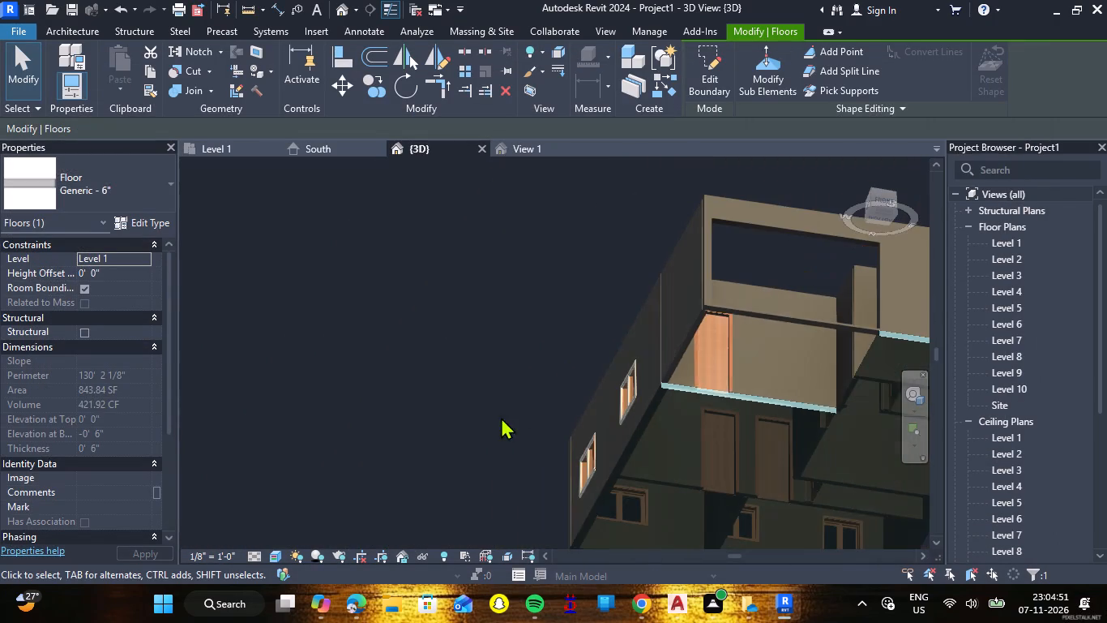
click(459, 371)
shift+right_drag(719, 353, 709, 443)
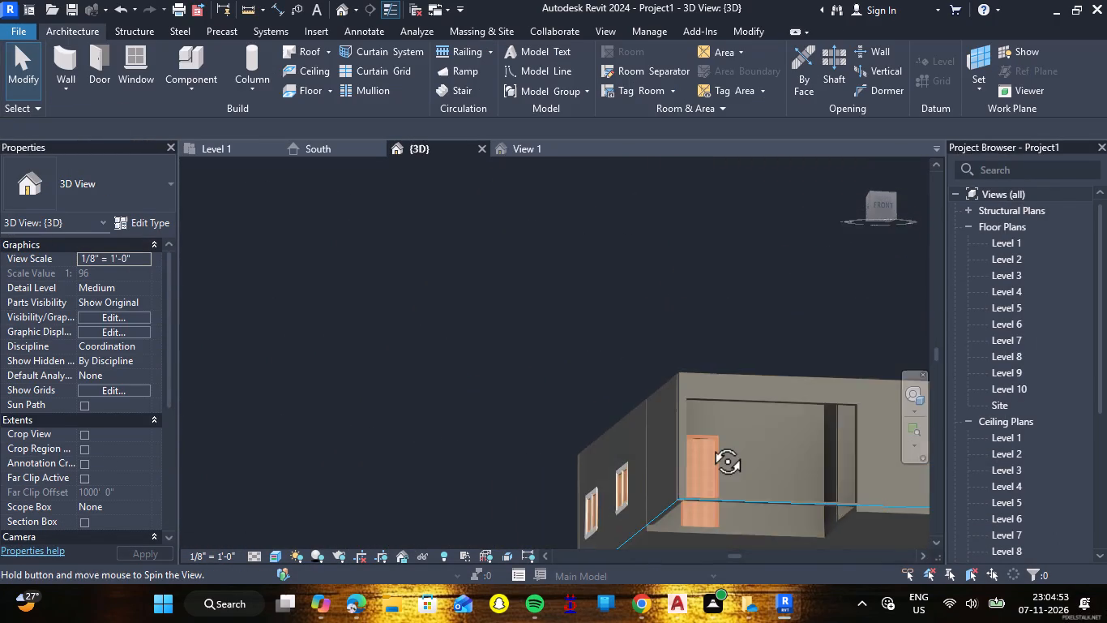
shift+right_drag(709, 443, 691, 533)
scroll(701, 327, down, 7)
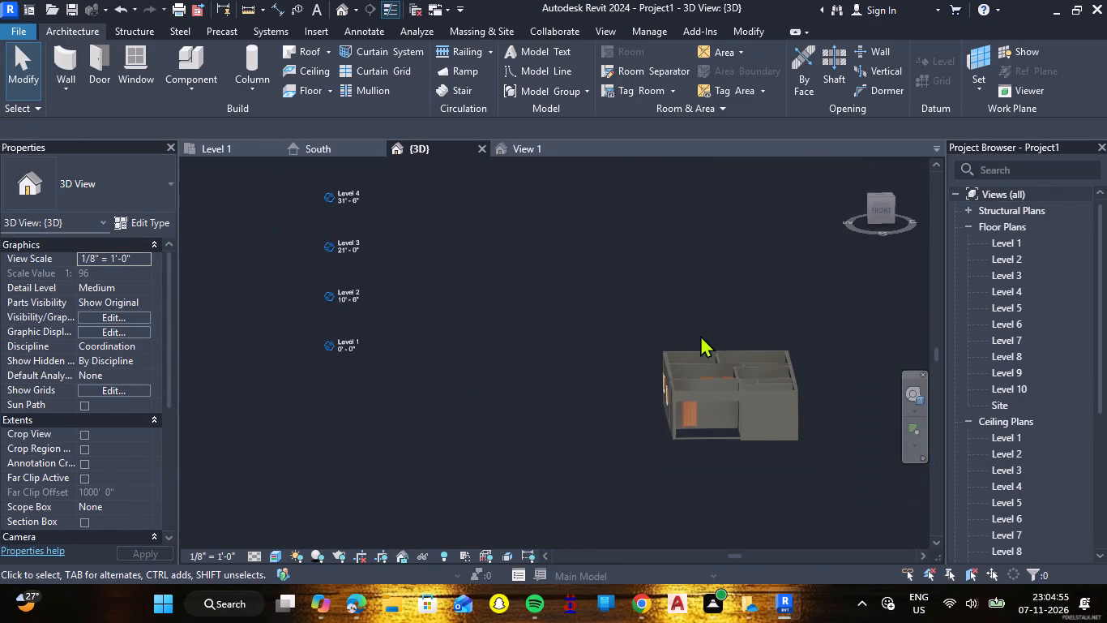
scroll(775, 468, up, 8)
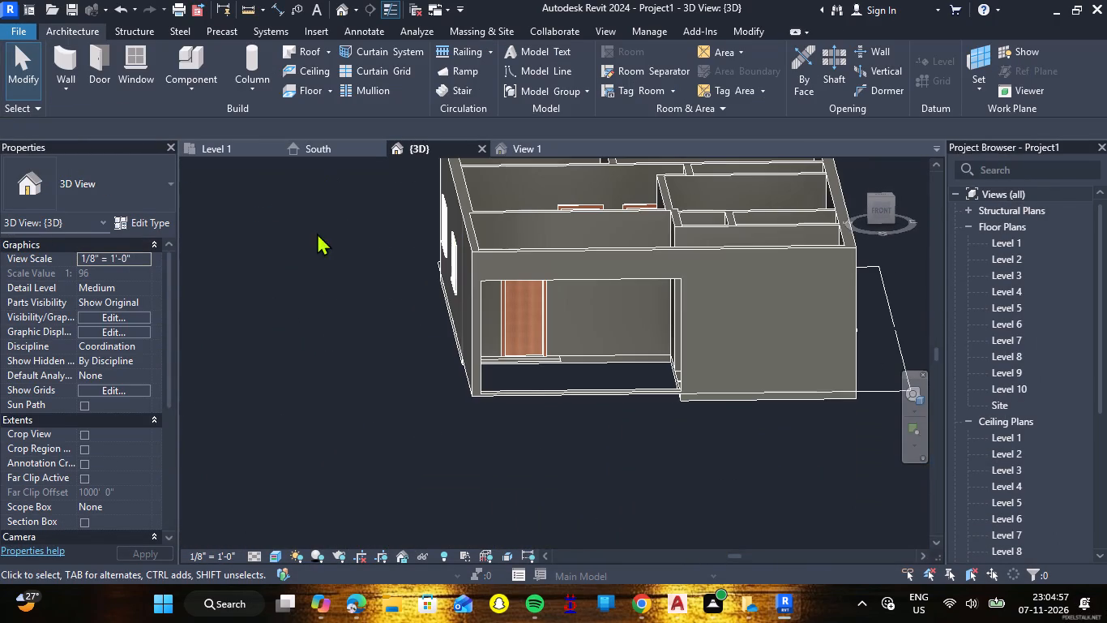
Examine the parking area and the entrance step outline in the Level 1 plan and from the top in 3D.
click(212, 144)
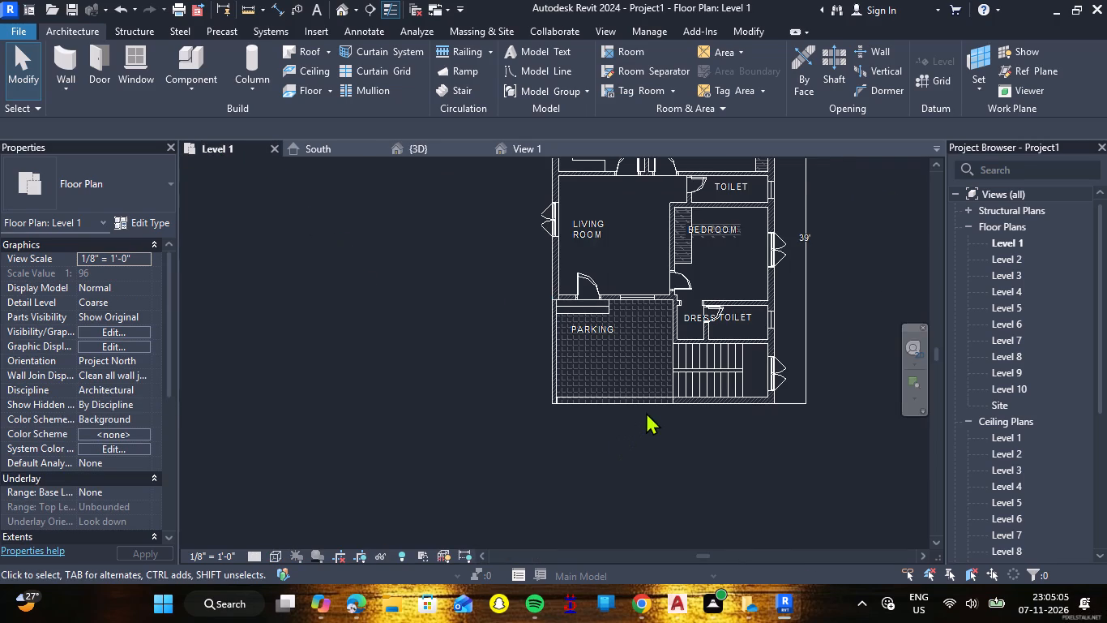
scroll(648, 406, up, 4)
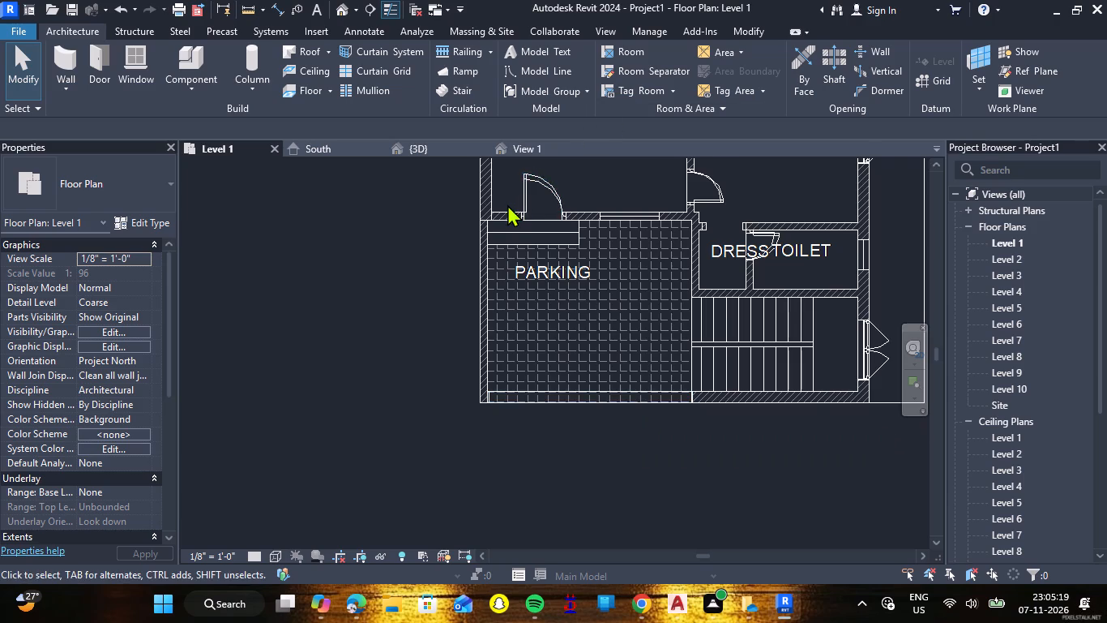
scroll(507, 204, up, 4)
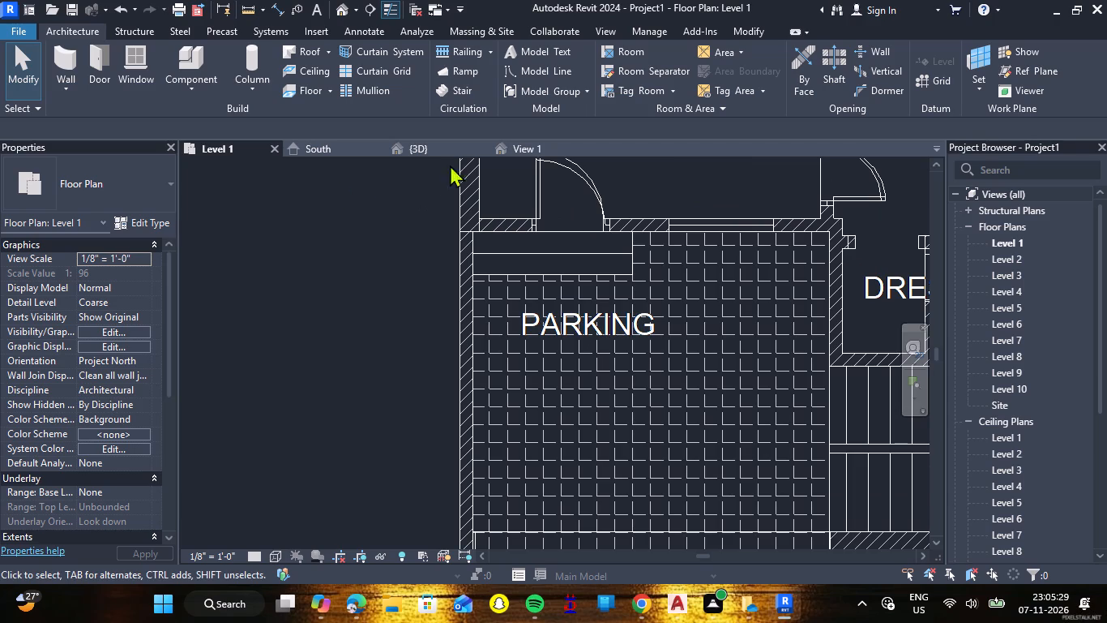
click(423, 152)
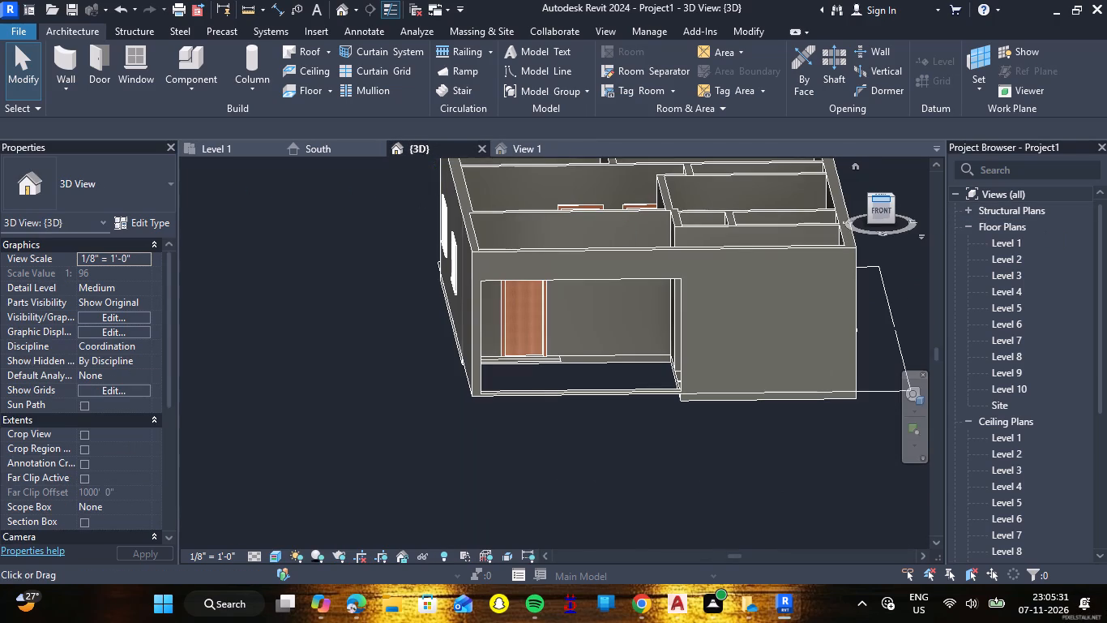
click(886, 196)
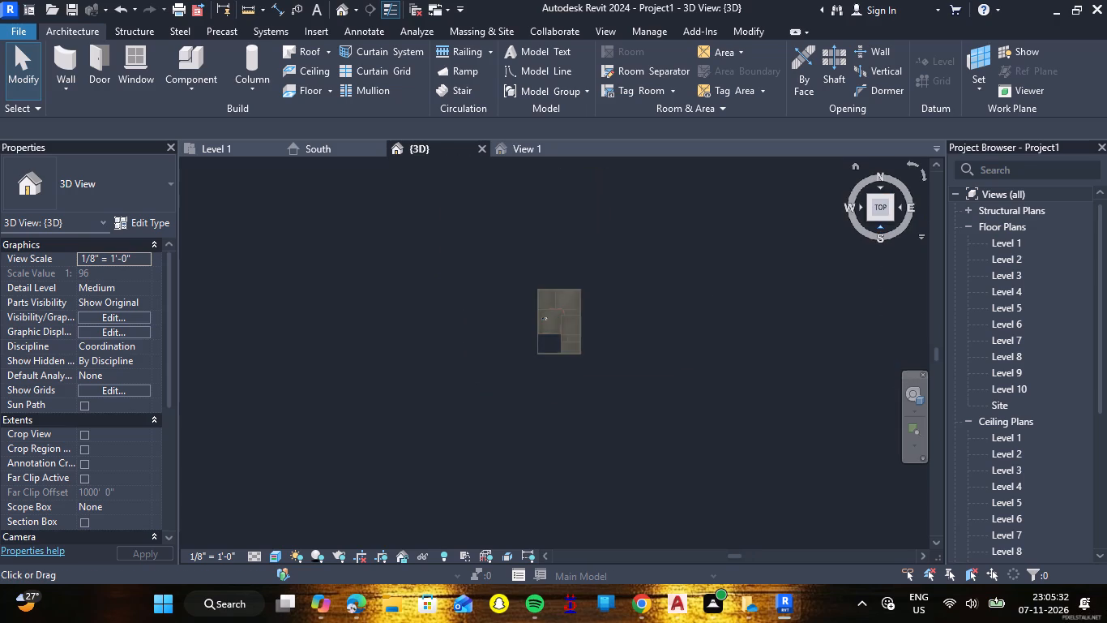
scroll(543, 407, up, 8)
scroll(533, 308, up, 8)
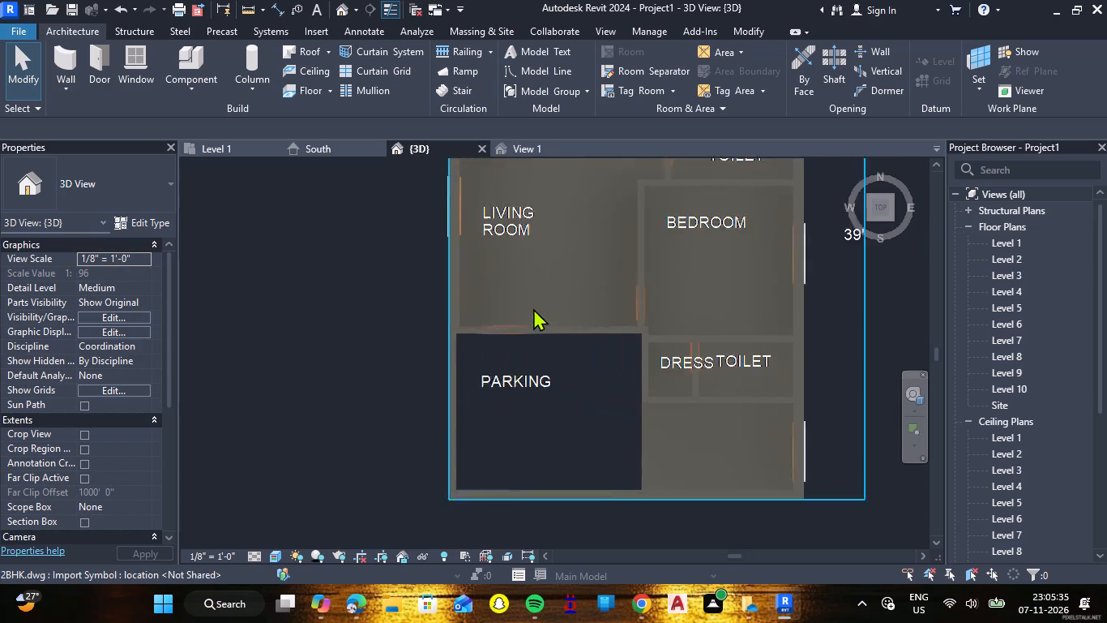
scroll(540, 352, up, 4)
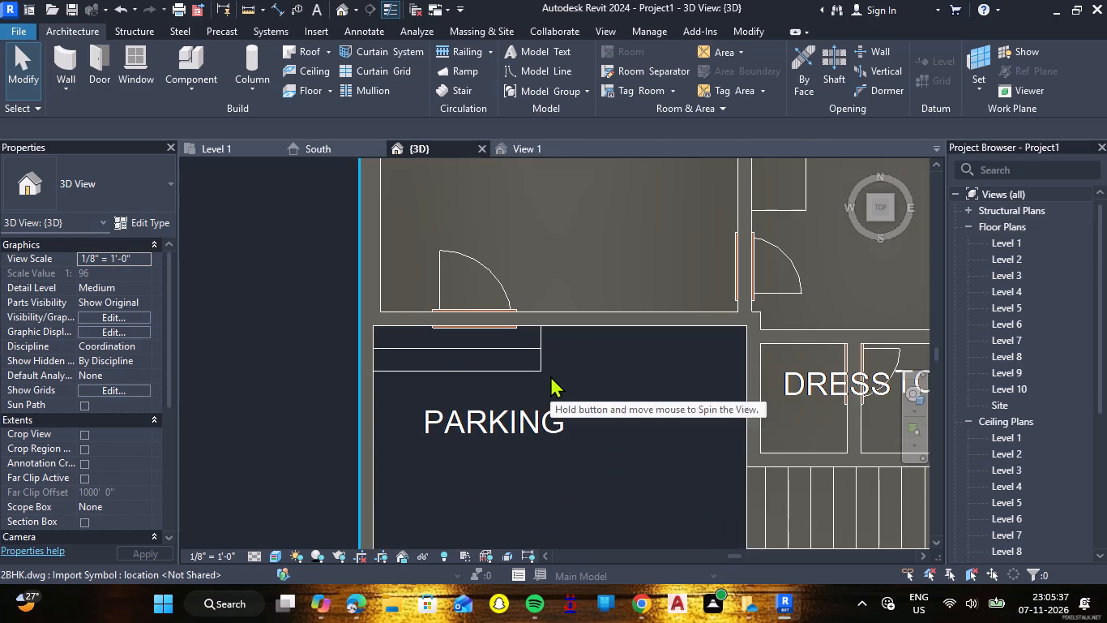
scroll(544, 377, up, 2)
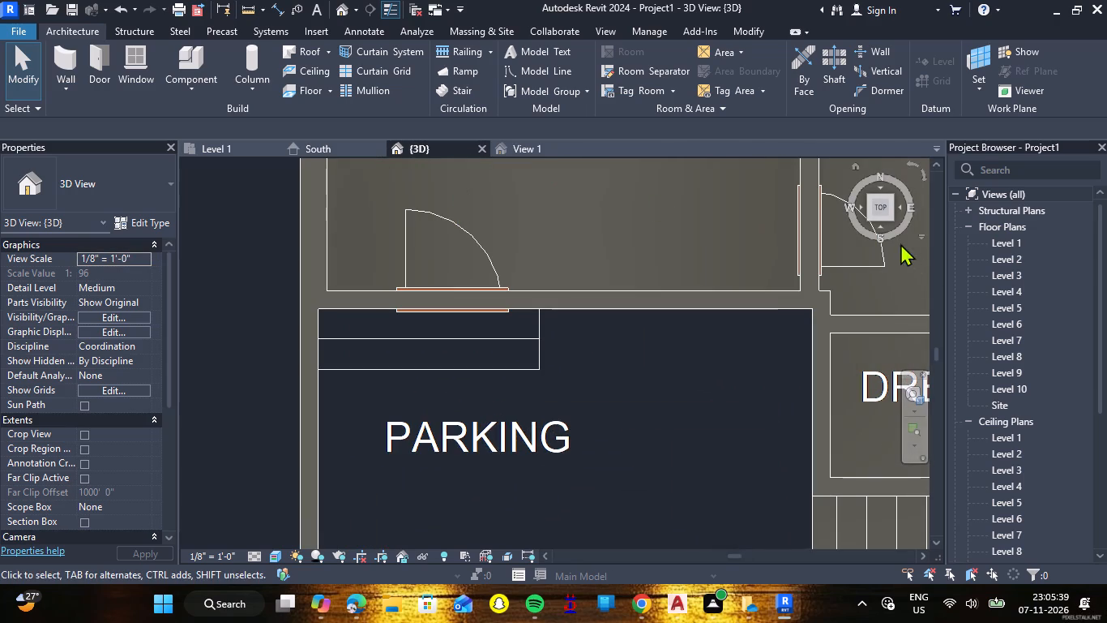
Temporarily hide the Generic - 6" outer side wall along the parking in the 3D view.
click(883, 217)
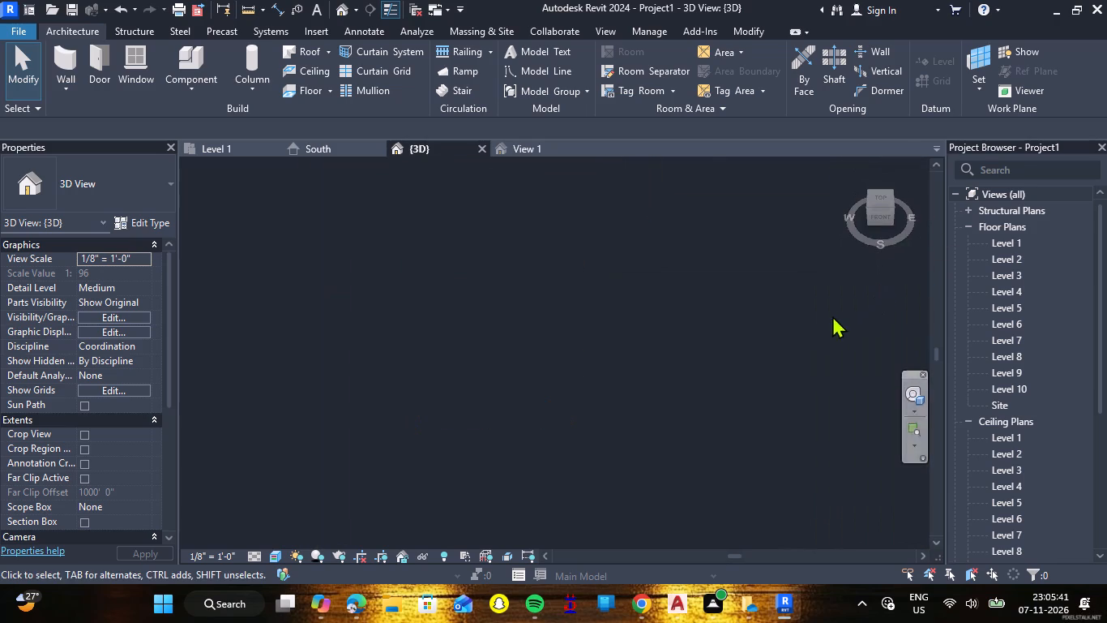
scroll(513, 466, up, 7)
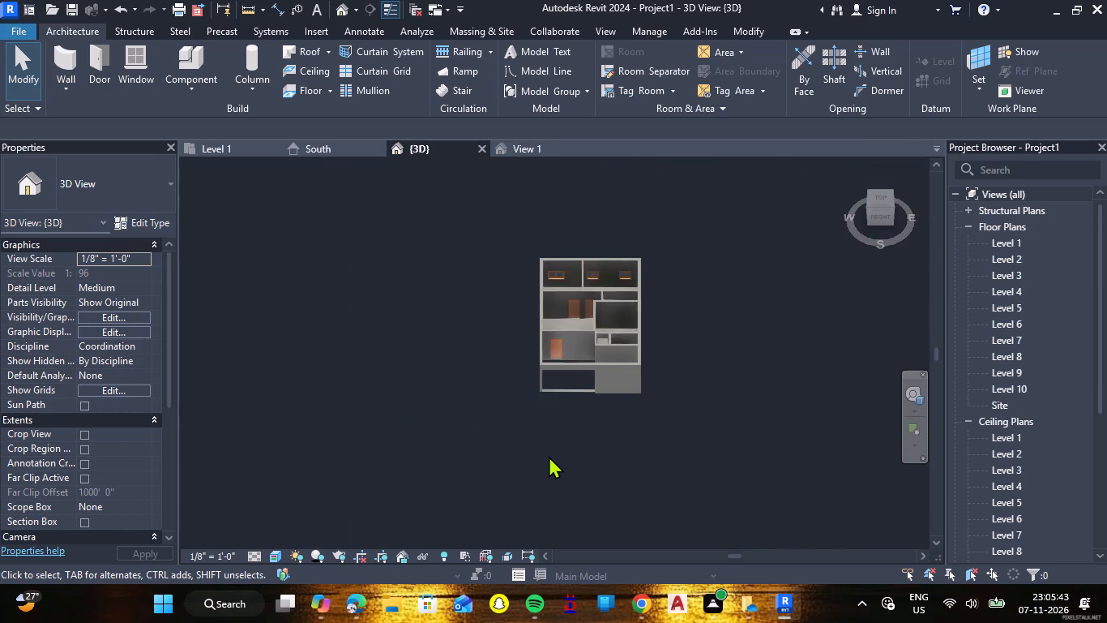
shift+middle_click(549, 432)
shift+right_drag(549, 432, 708, 398)
shift+middle_click(708, 398)
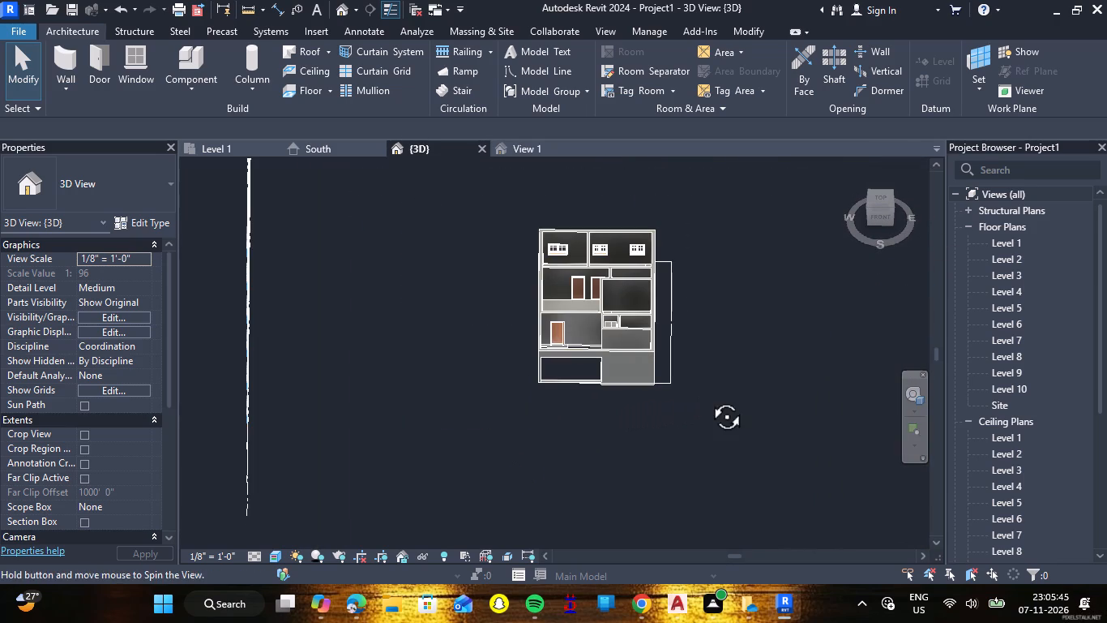
shift+right_drag(708, 398, 709, 398)
shift+scroll(709, 398, up, 1)
shift+middle_drag(589, 417, 761, 390)
shift+right_drag(589, 417, 761, 390)
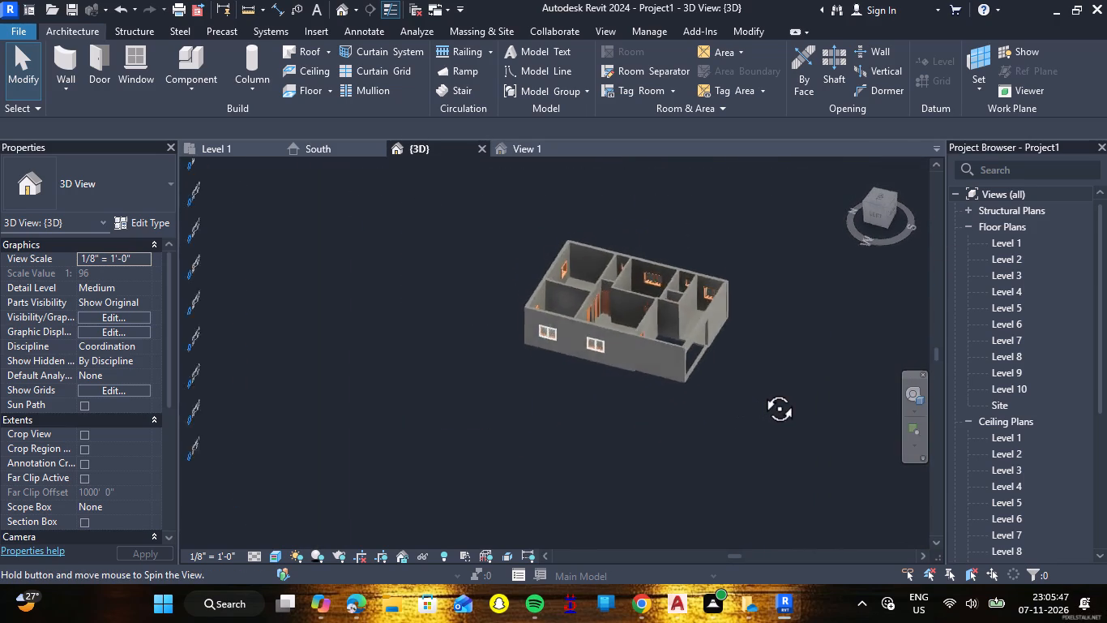
shift+middle_drag(761, 390, 784, 381)
shift+right_drag(761, 390, 784, 381)
scroll(717, 351, up, 4)
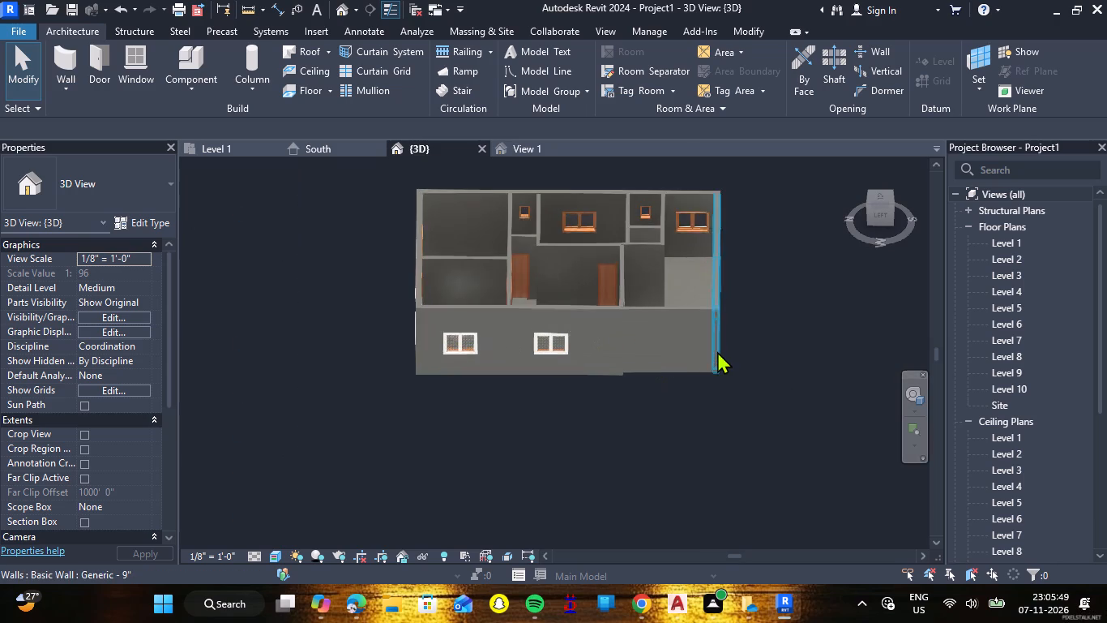
scroll(717, 351, up, 1)
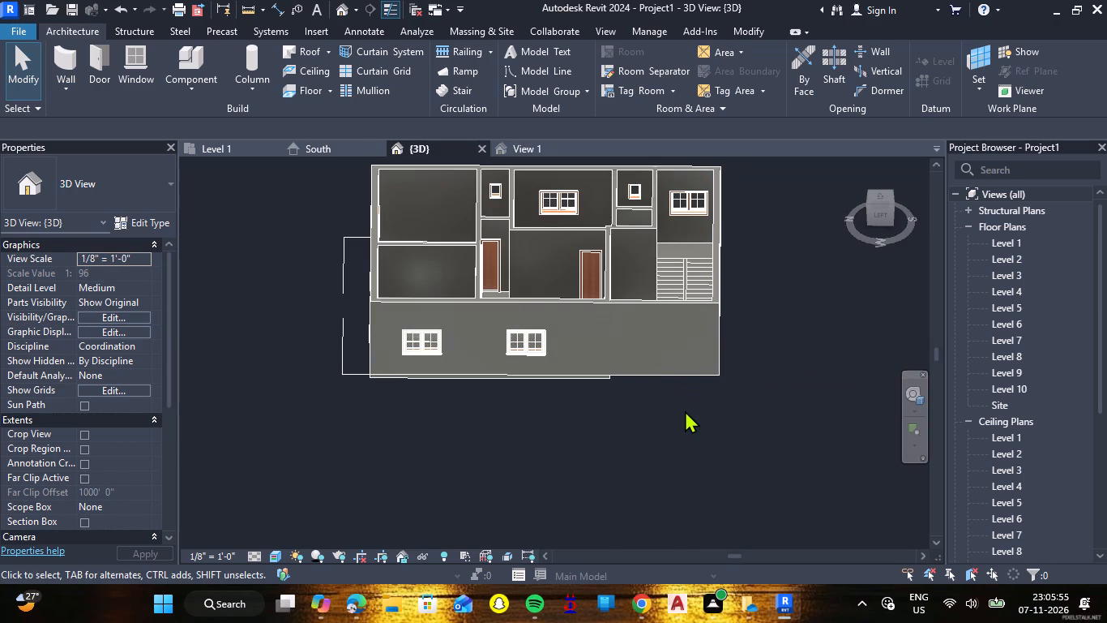
scroll(685, 410, up, 1)
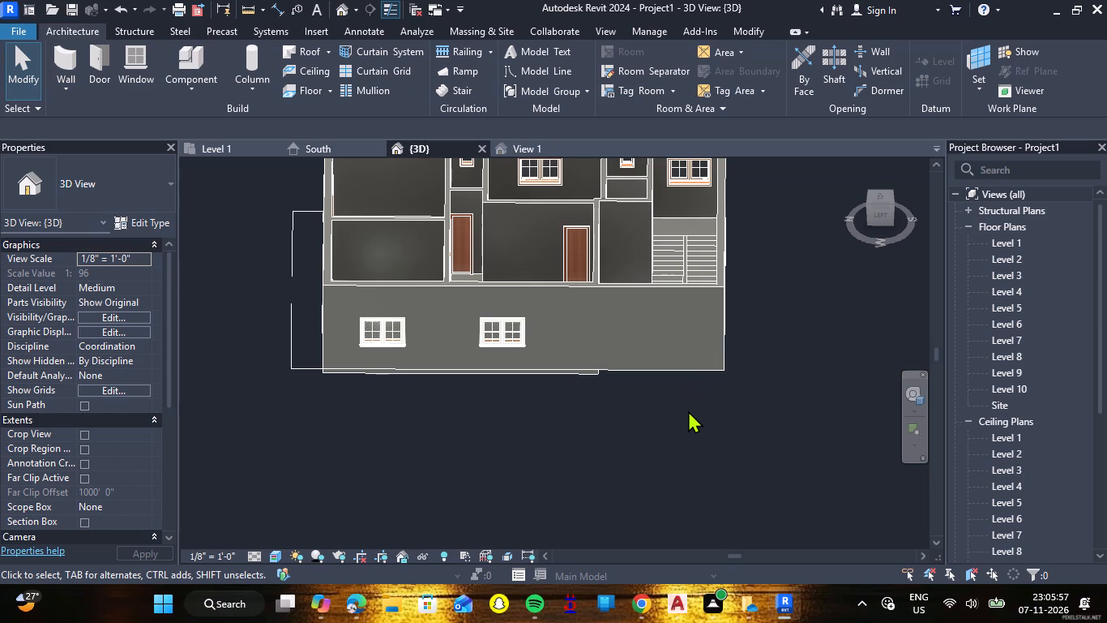
scroll(618, 397, up, 1)
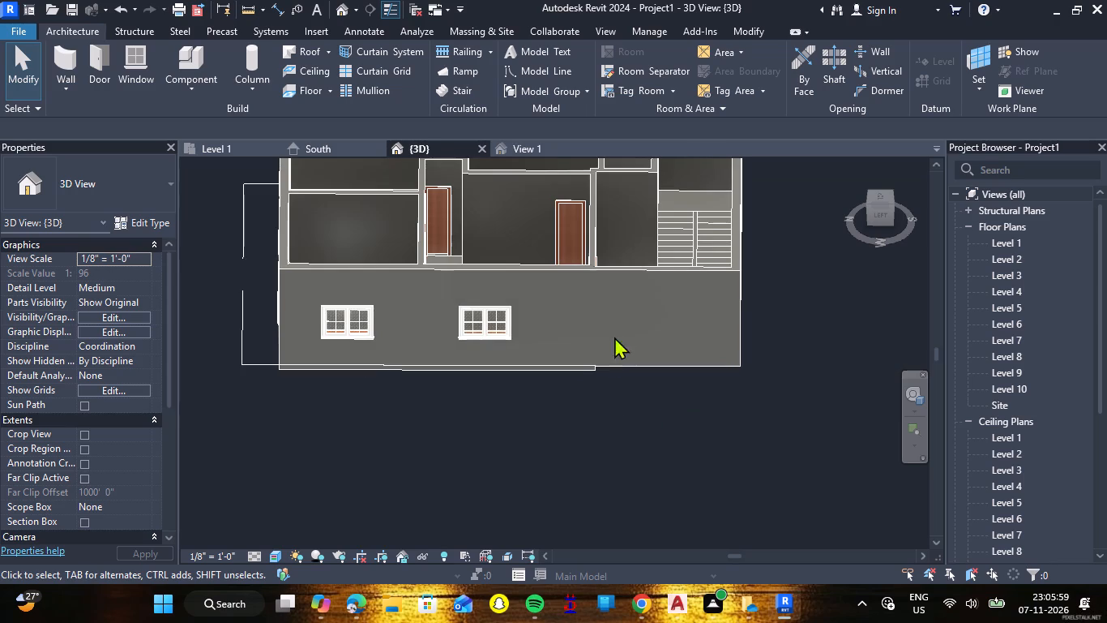
click(620, 271)
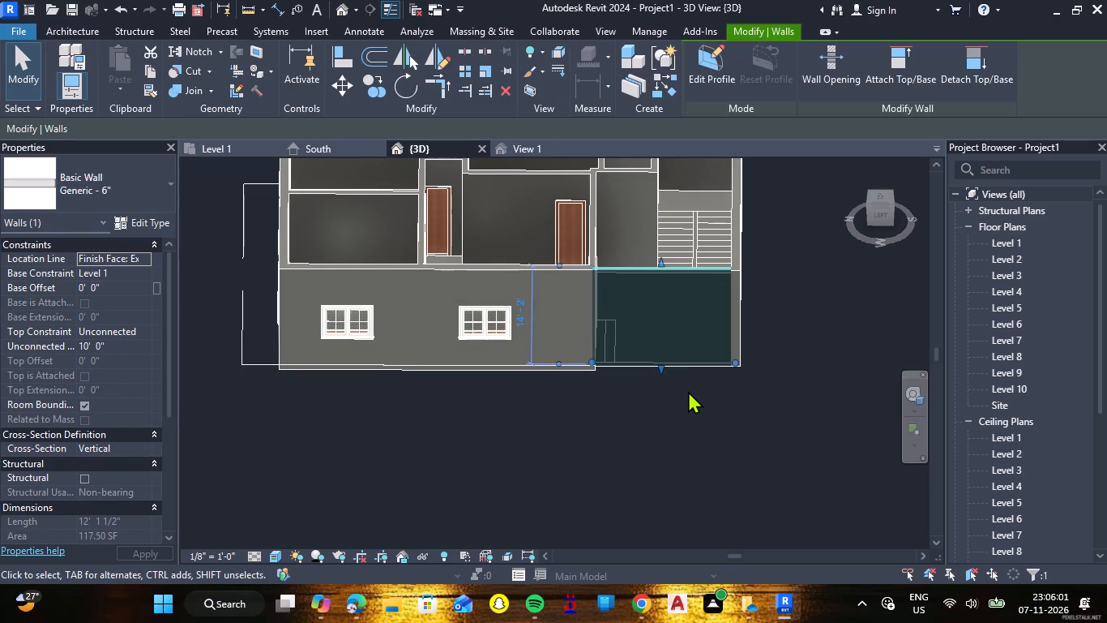
text(HH)
Examine the entrance door, the floor edge and the CAD step outline from the parking side in 3D.
shift+right_drag(740, 405, 723, 415)
shift+middle_drag(740, 405, 723, 415)
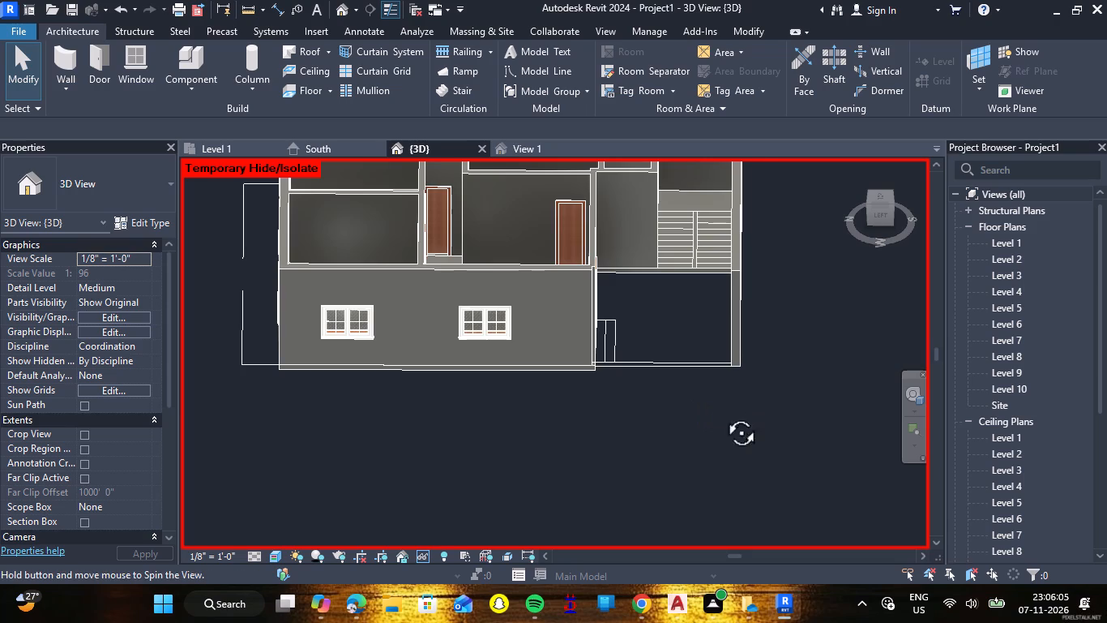
shift+middle_drag(723, 415, 589, 351)
shift+right_drag(723, 415, 589, 351)
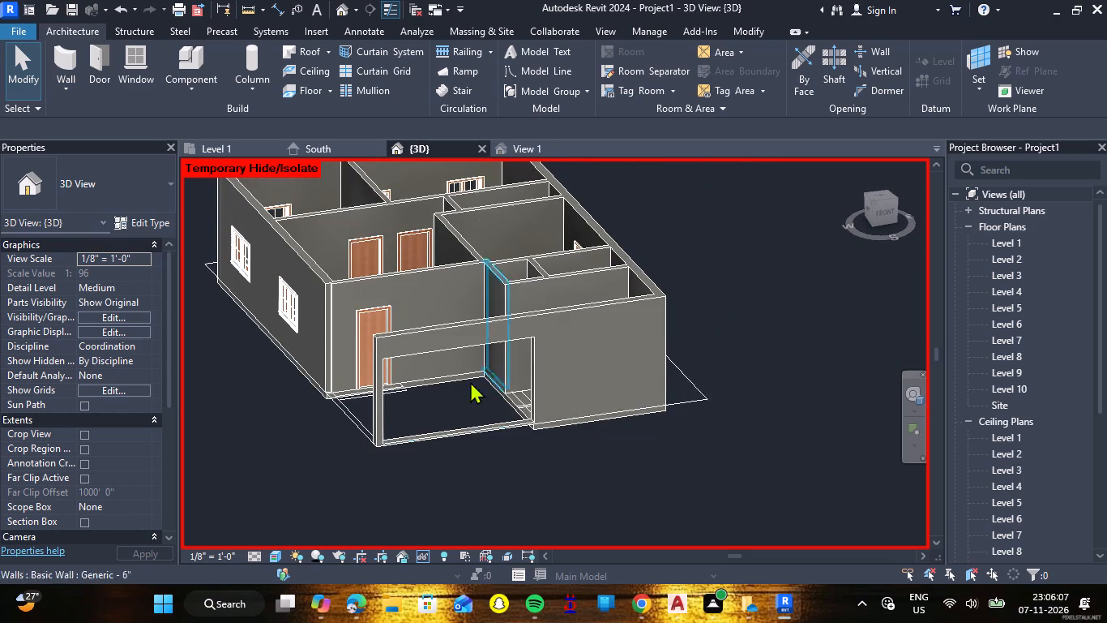
scroll(375, 400, up, 5)
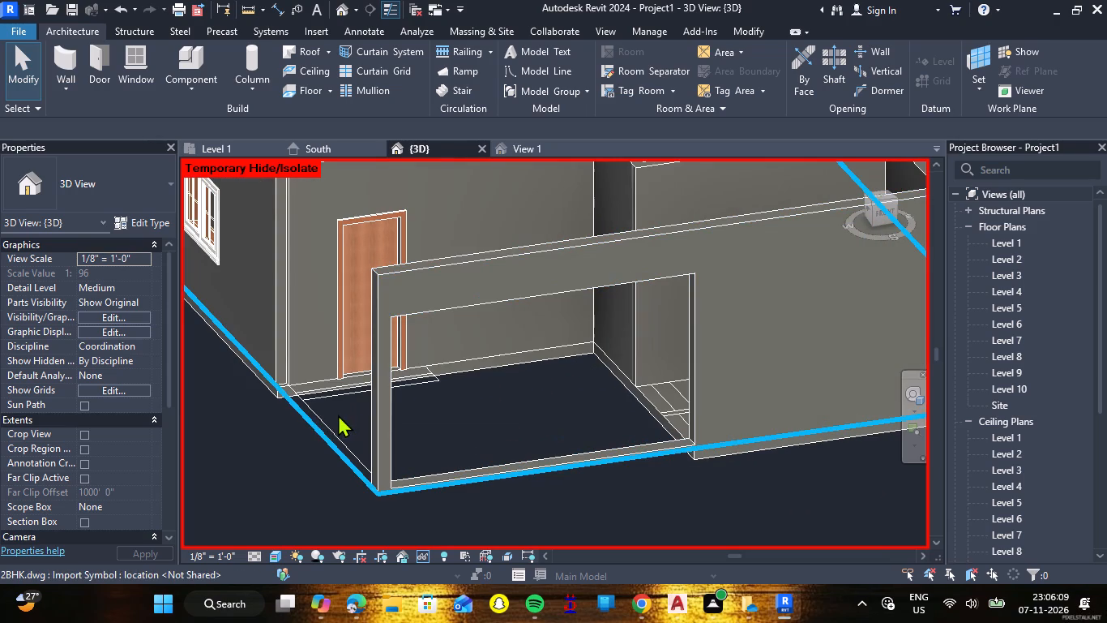
shift+middle_drag(472, 410, 427, 414)
shift+right_drag(472, 410, 427, 414)
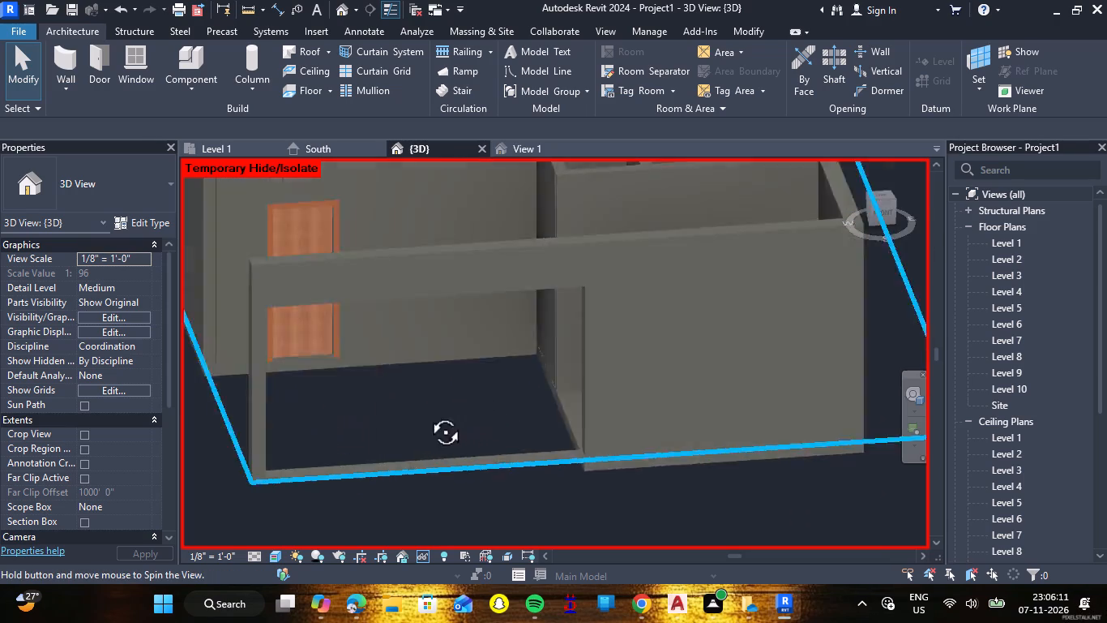
shift+middle_drag(427, 414, 417, 415)
shift+right_drag(427, 414, 417, 415)
scroll(417, 415, down, 4)
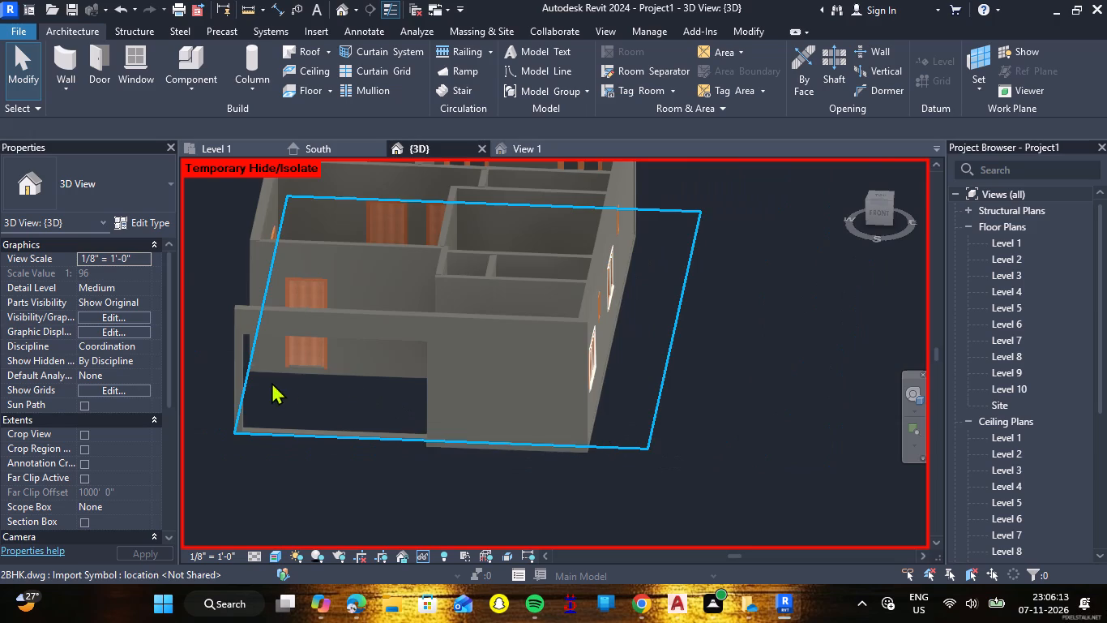
scroll(253, 376, up, 14)
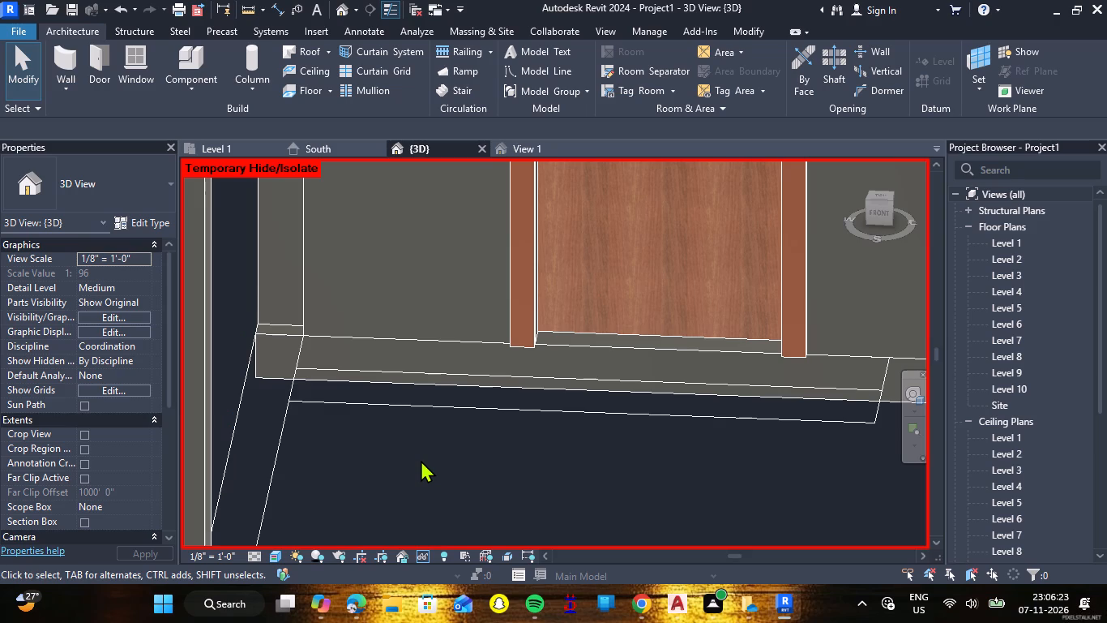
scroll(421, 460, up, 1)
scroll(421, 460, down, 3)
scroll(486, 427, down, 5)
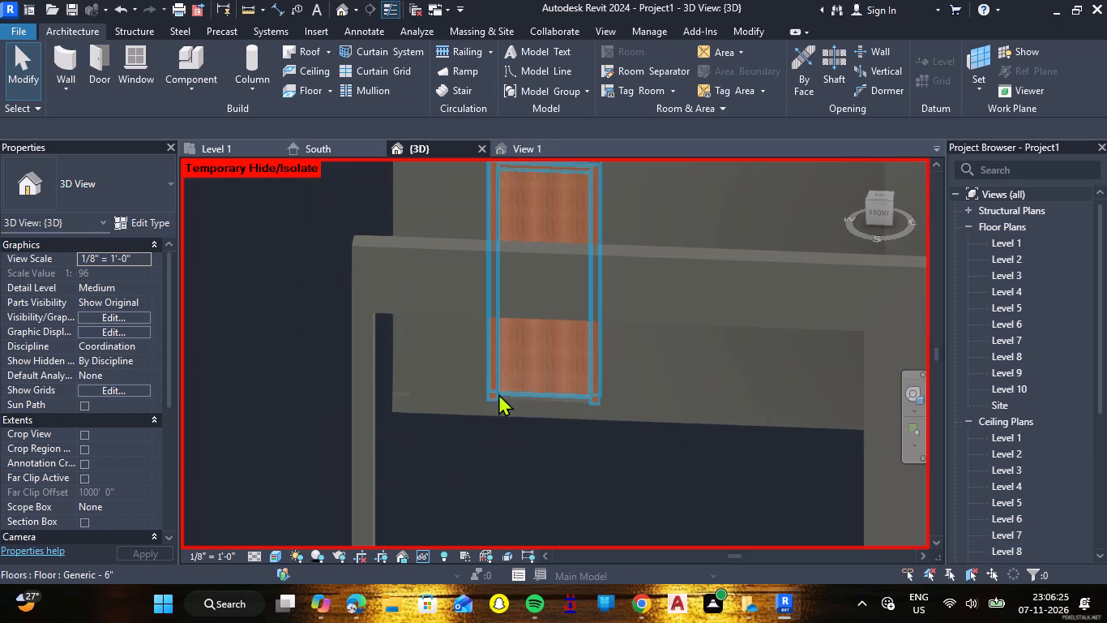
click(524, 389)
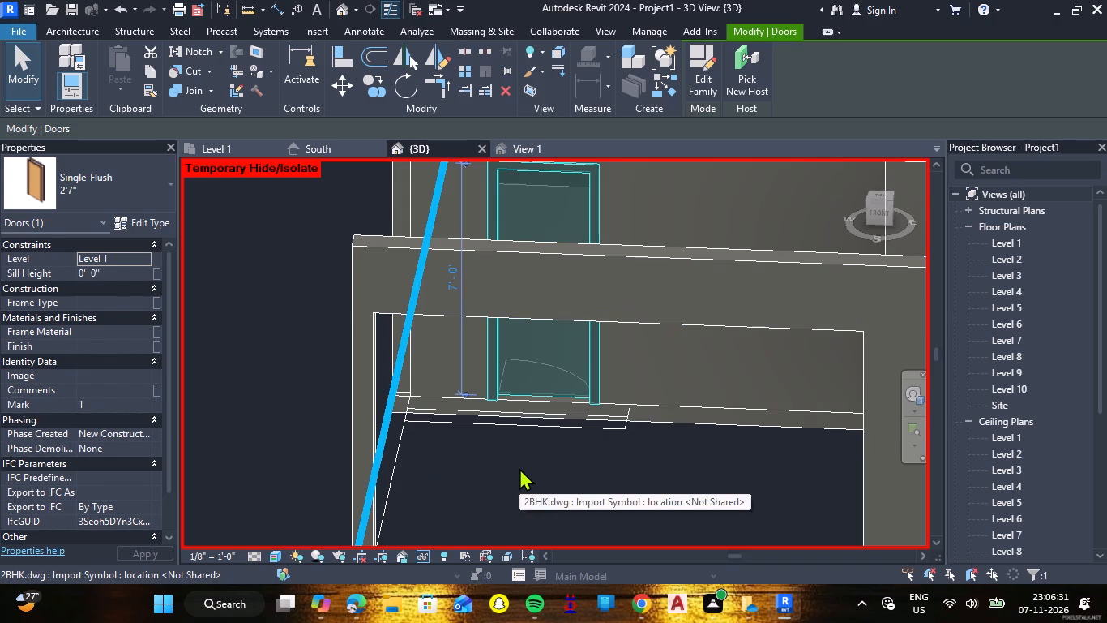
scroll(519, 468, down, 3)
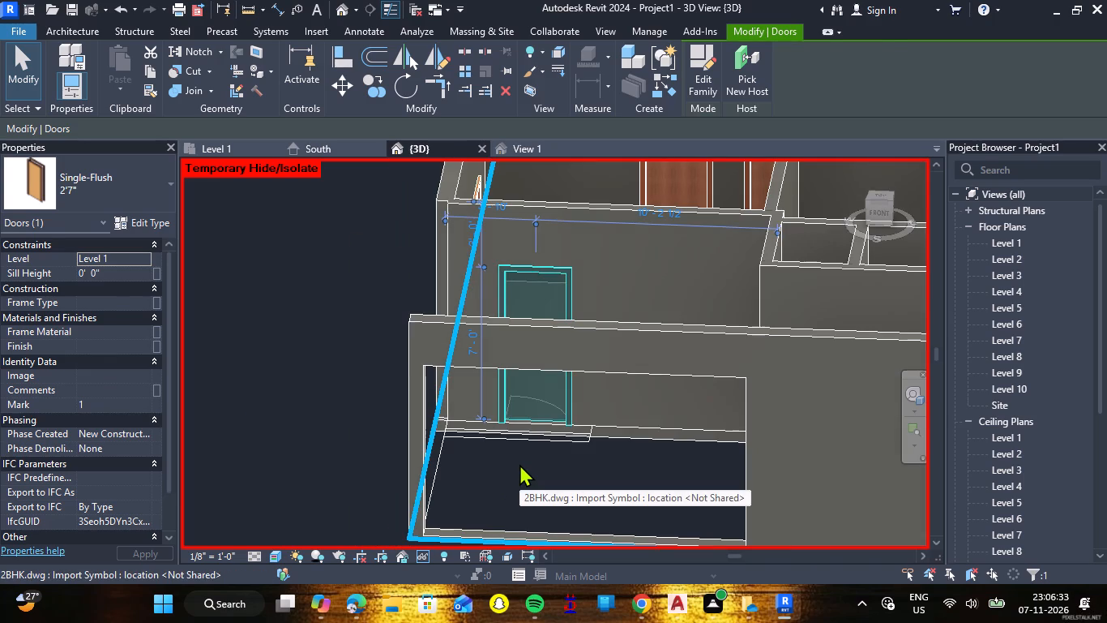
key(Escape)
scroll(492, 460, up, 5)
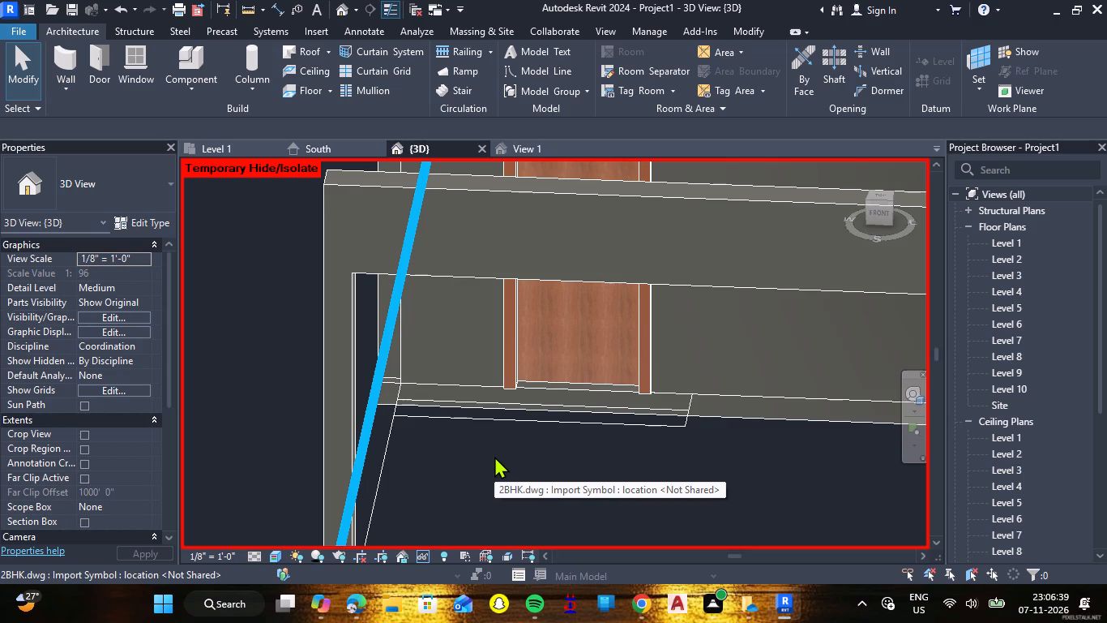
scroll(494, 454, up, 1)
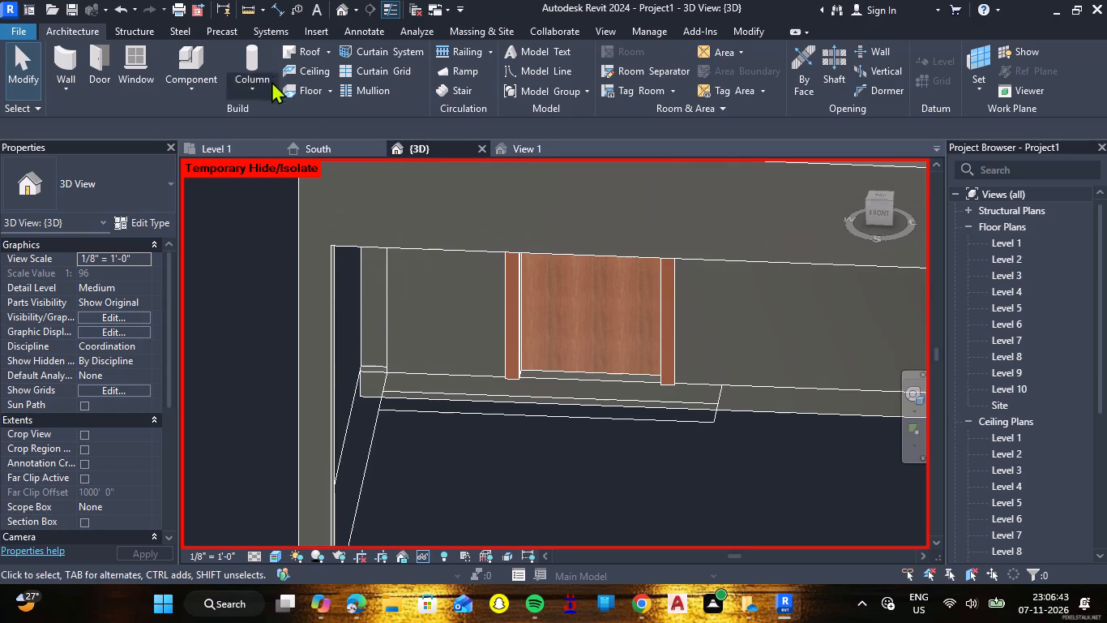
Create an in-place model in the Generic Models category, keeping the default name.
click(184, 88)
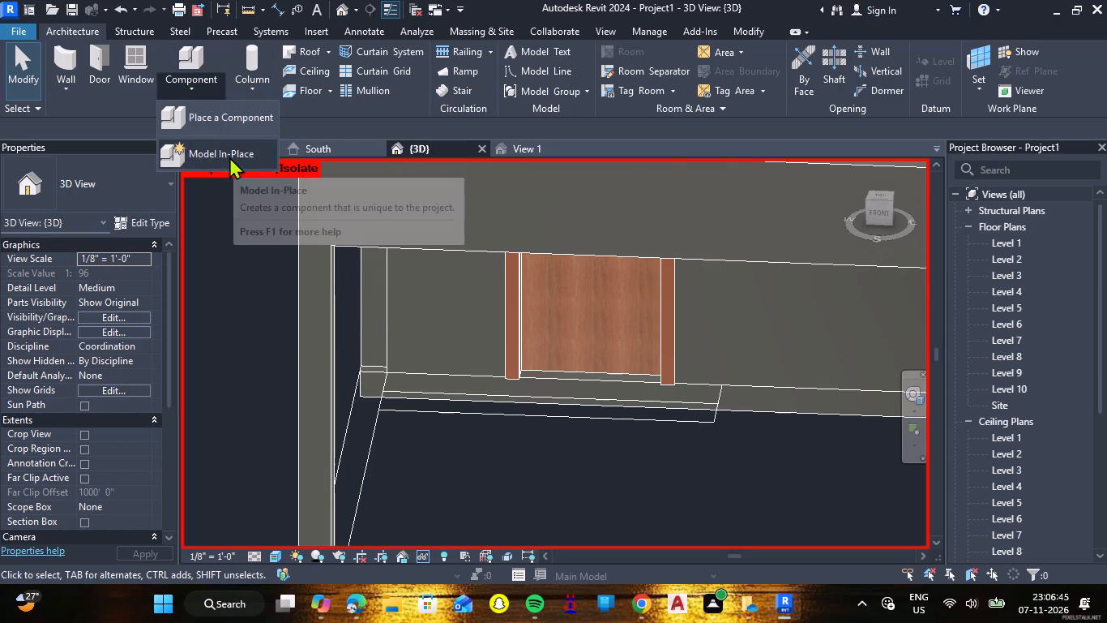
click(229, 157)
scroll(504, 259, down, 3)
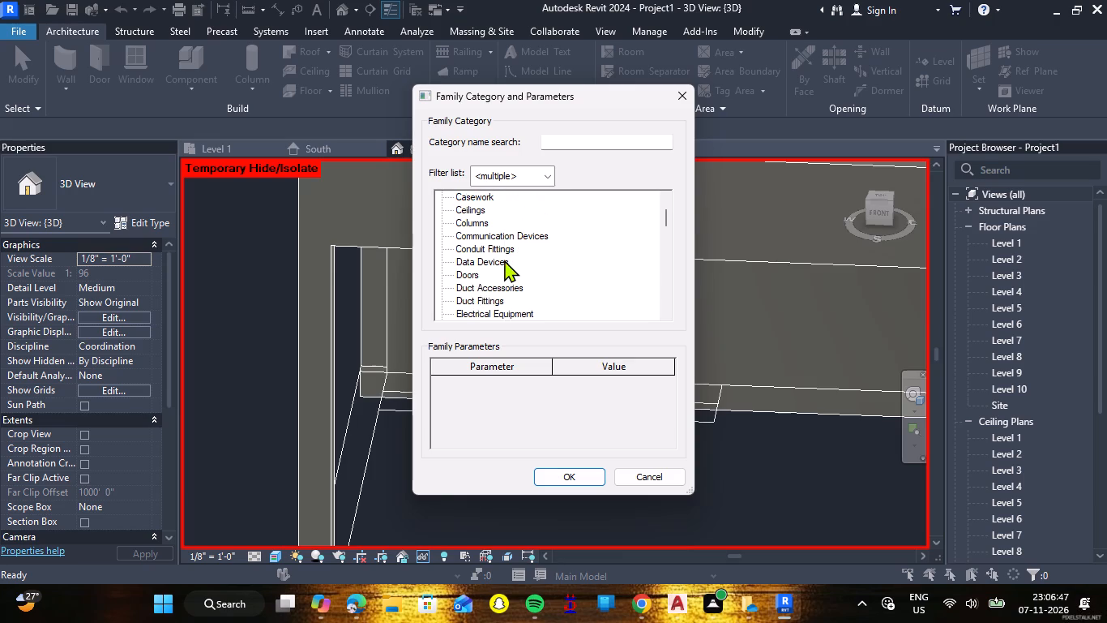
scroll(504, 260, down, 10)
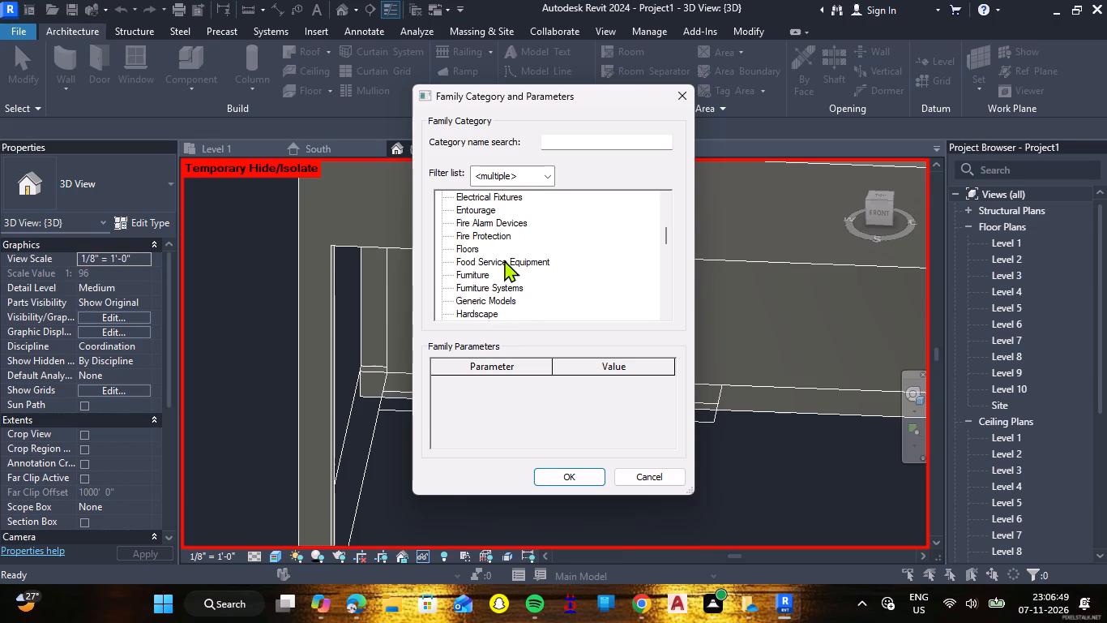
scroll(504, 260, down, 2)
click(500, 271)
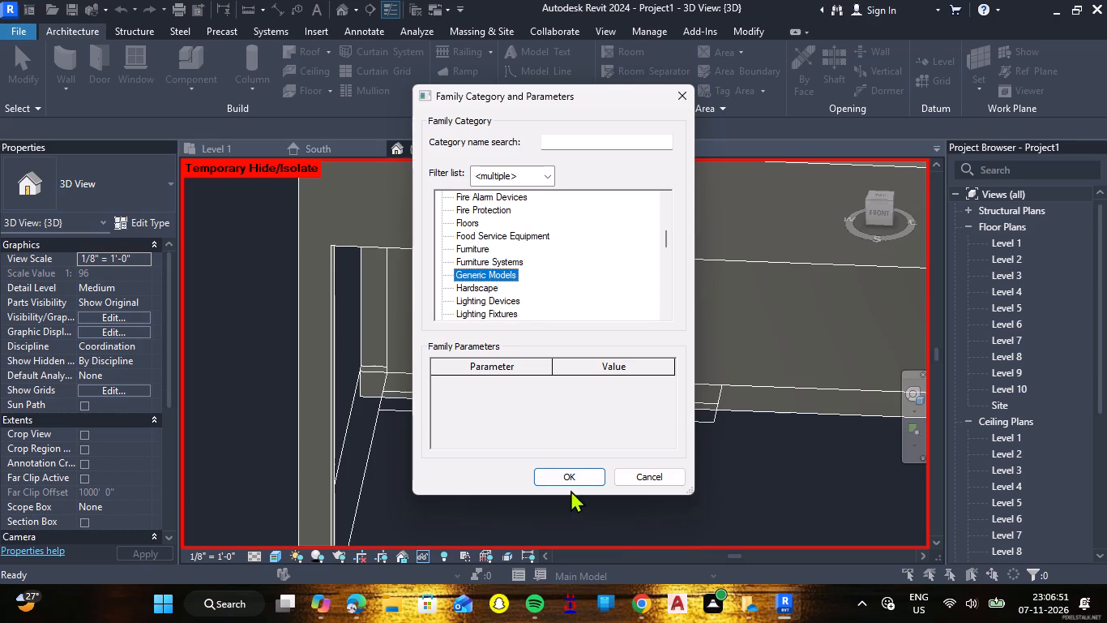
click(571, 479)
click(549, 321)
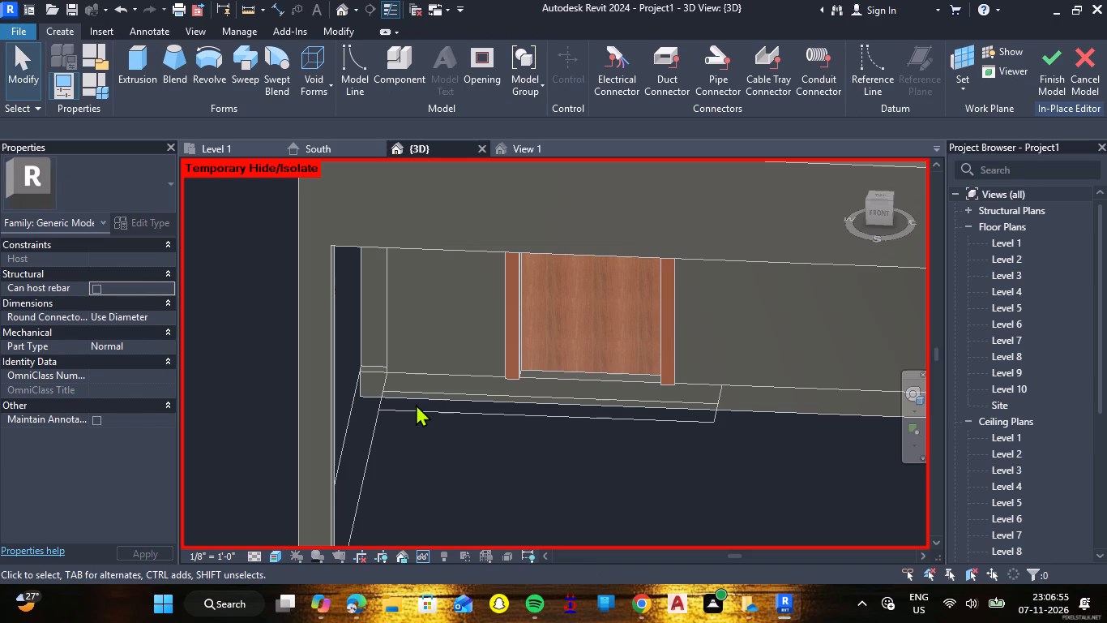
Start an extrusion sketch and pick the CAD side line running out from the wall corner beside the entrance.
click(135, 62)
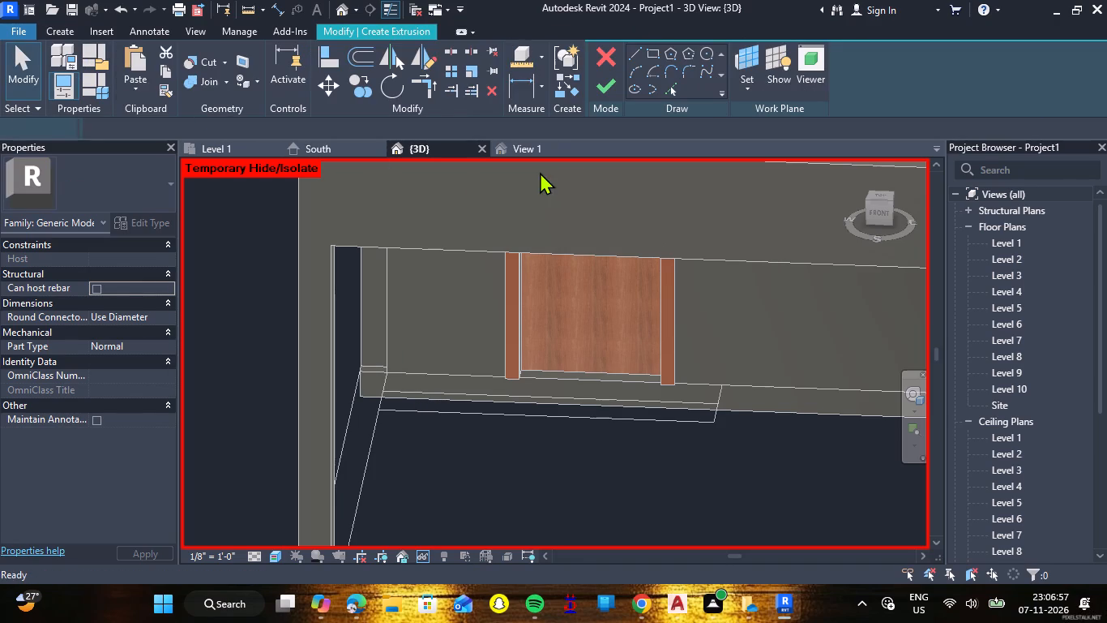
click(670, 89)
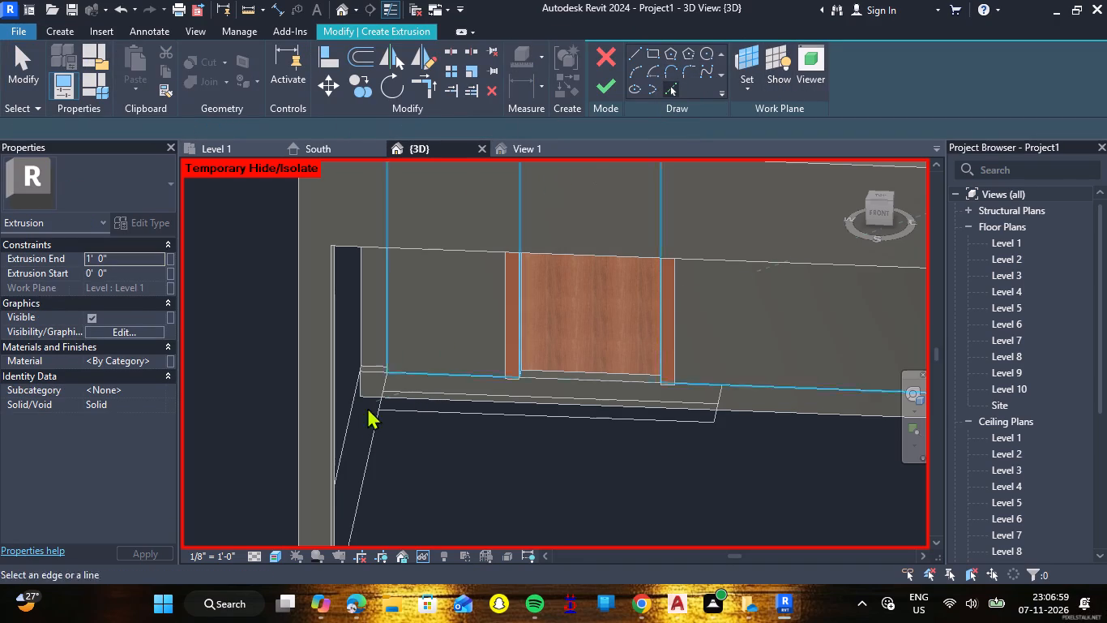
click(387, 381)
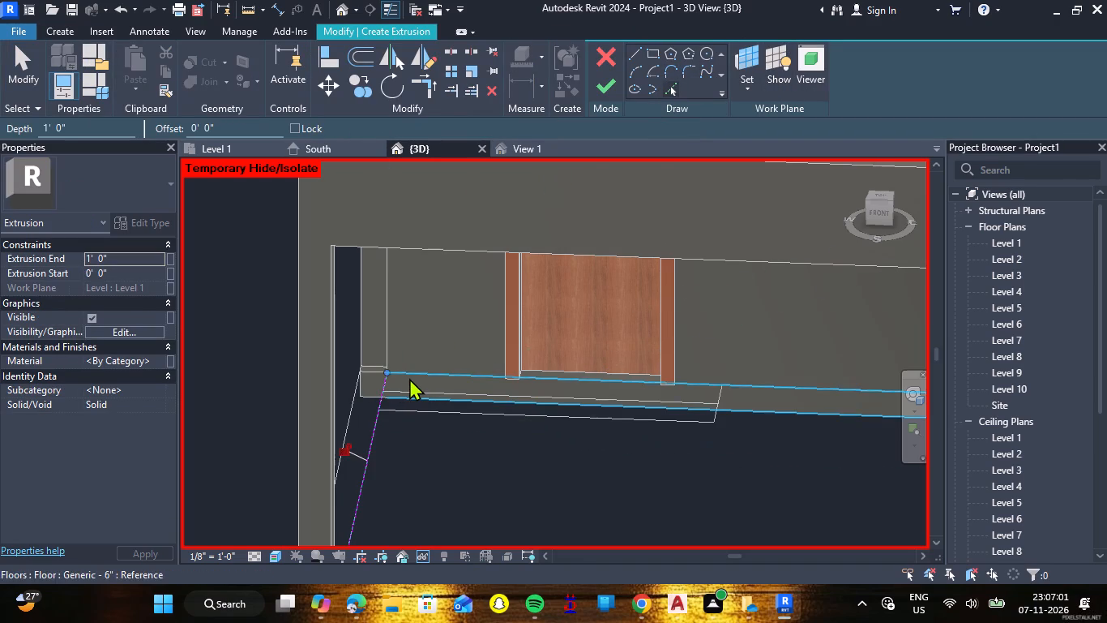
scroll(401, 381, up, 3)
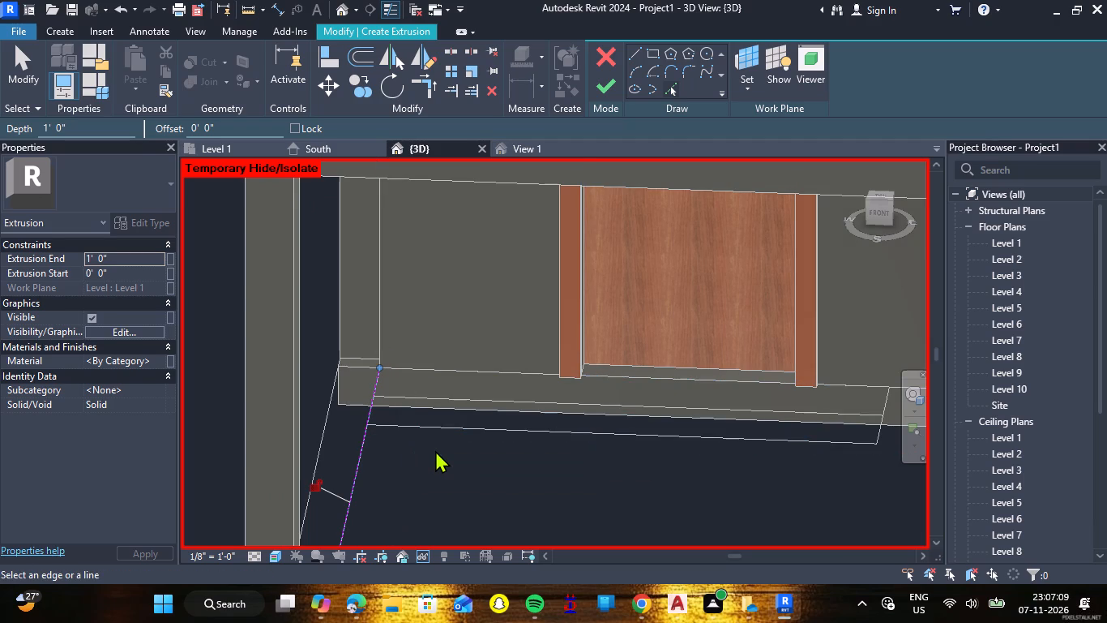
key(Escape)
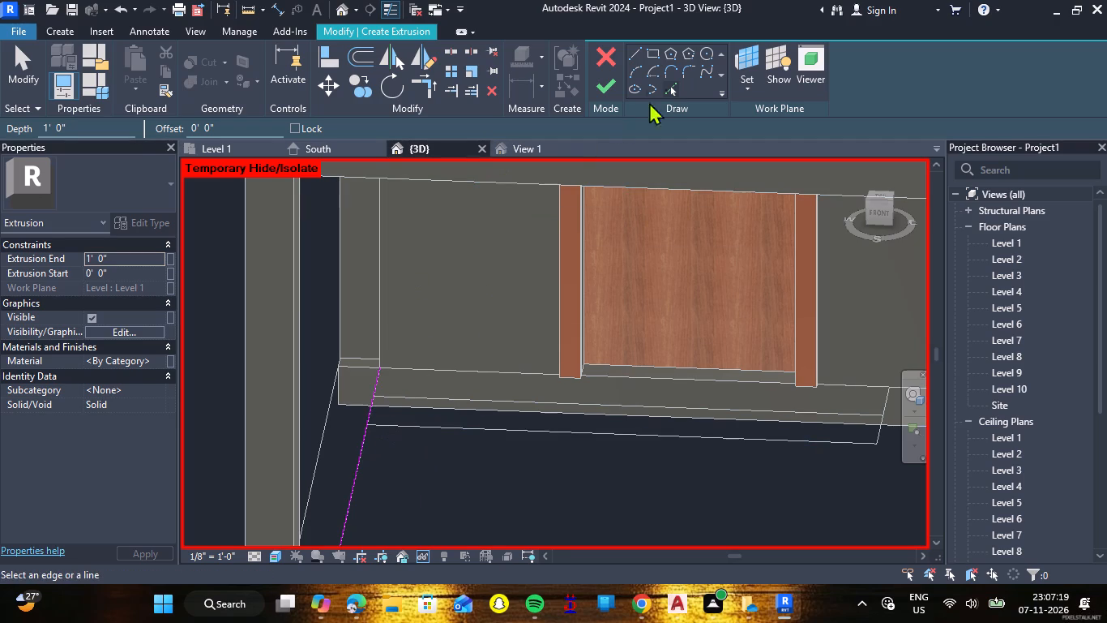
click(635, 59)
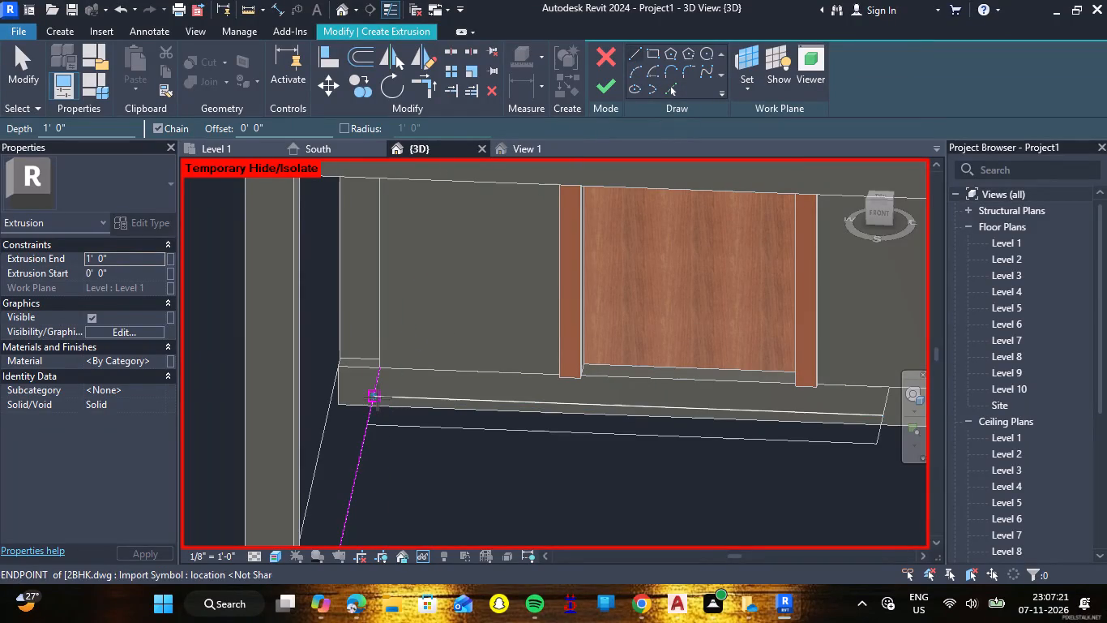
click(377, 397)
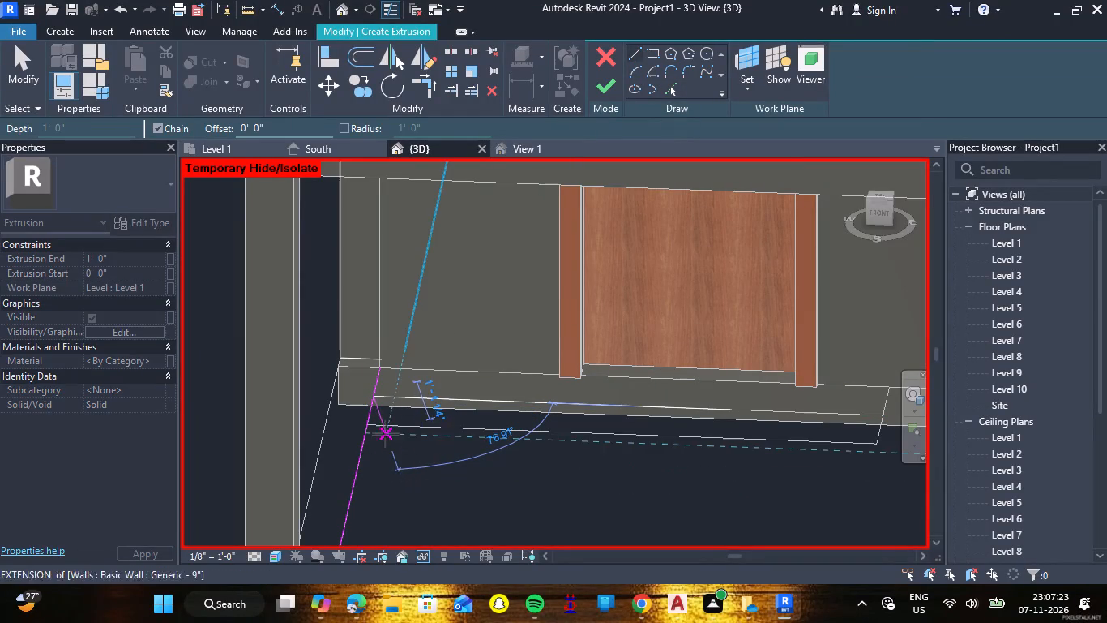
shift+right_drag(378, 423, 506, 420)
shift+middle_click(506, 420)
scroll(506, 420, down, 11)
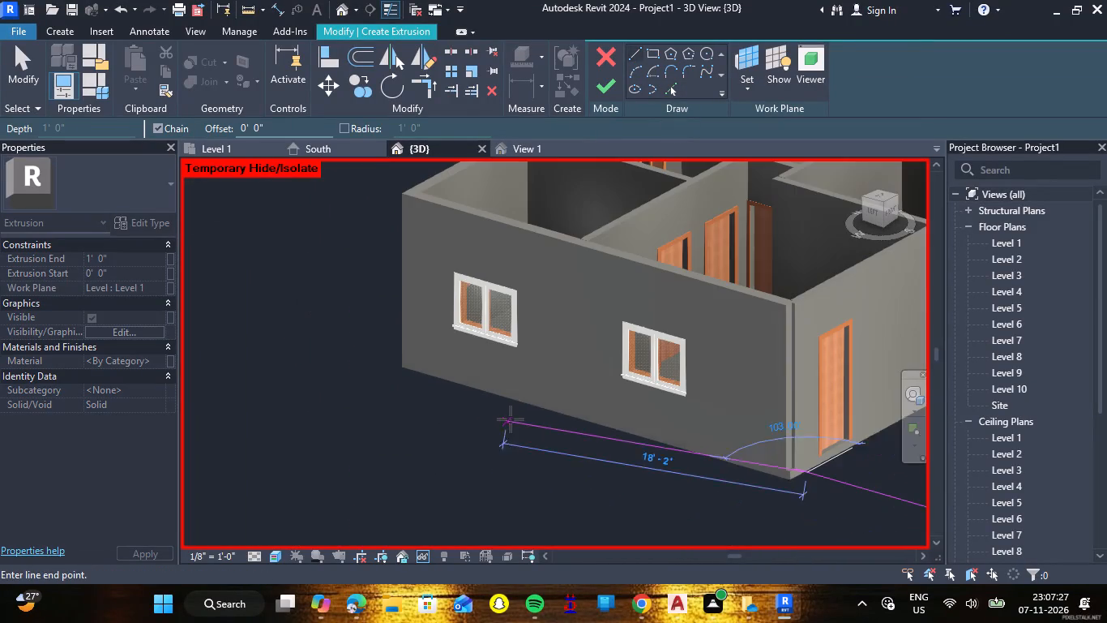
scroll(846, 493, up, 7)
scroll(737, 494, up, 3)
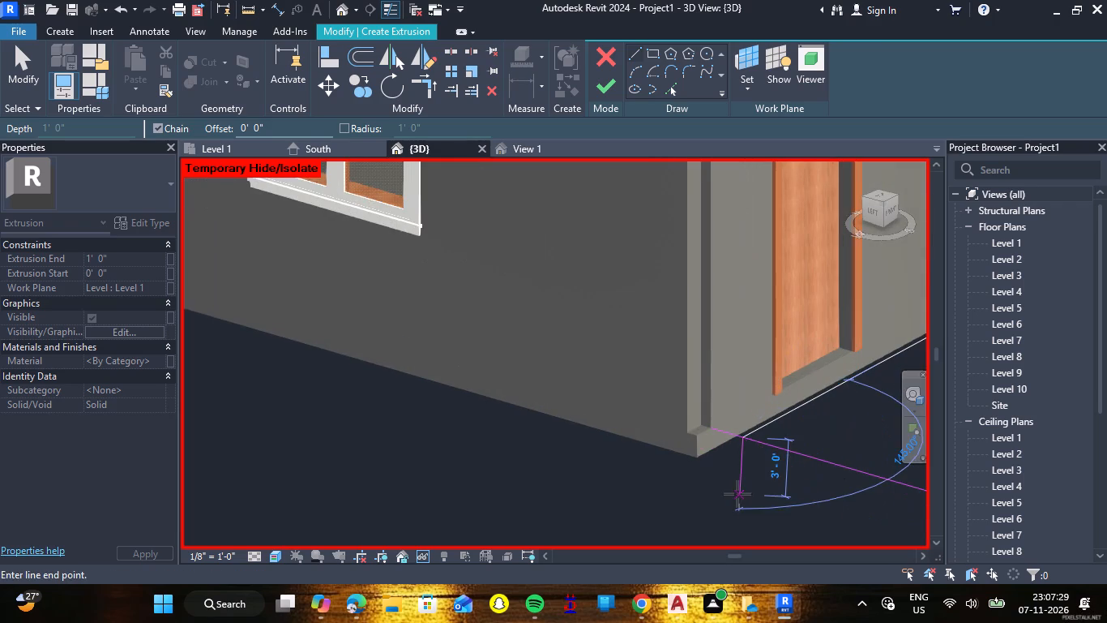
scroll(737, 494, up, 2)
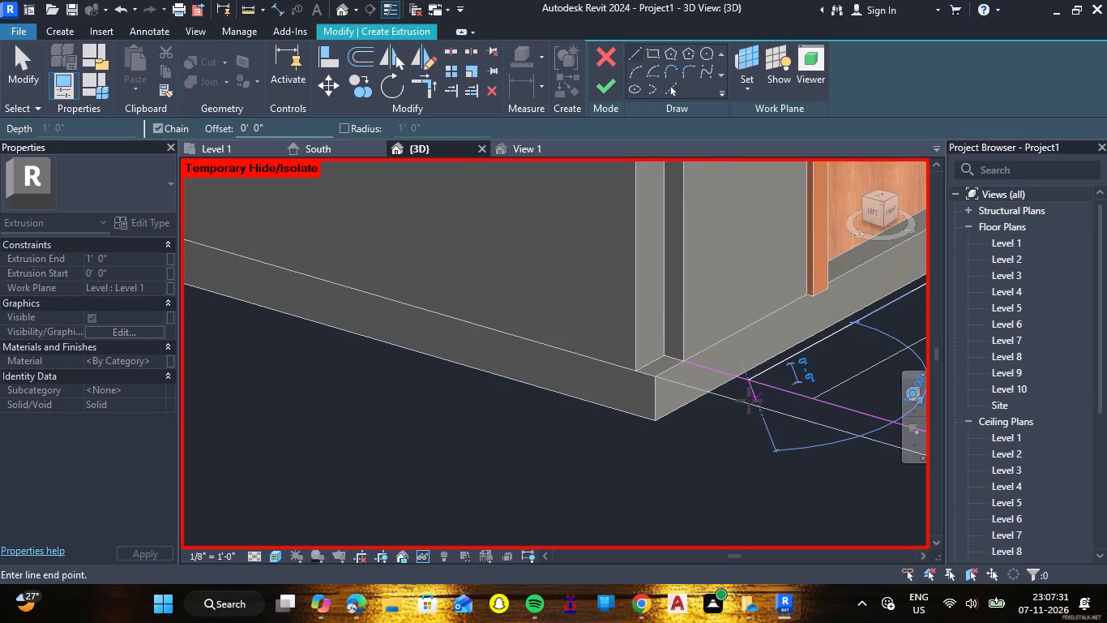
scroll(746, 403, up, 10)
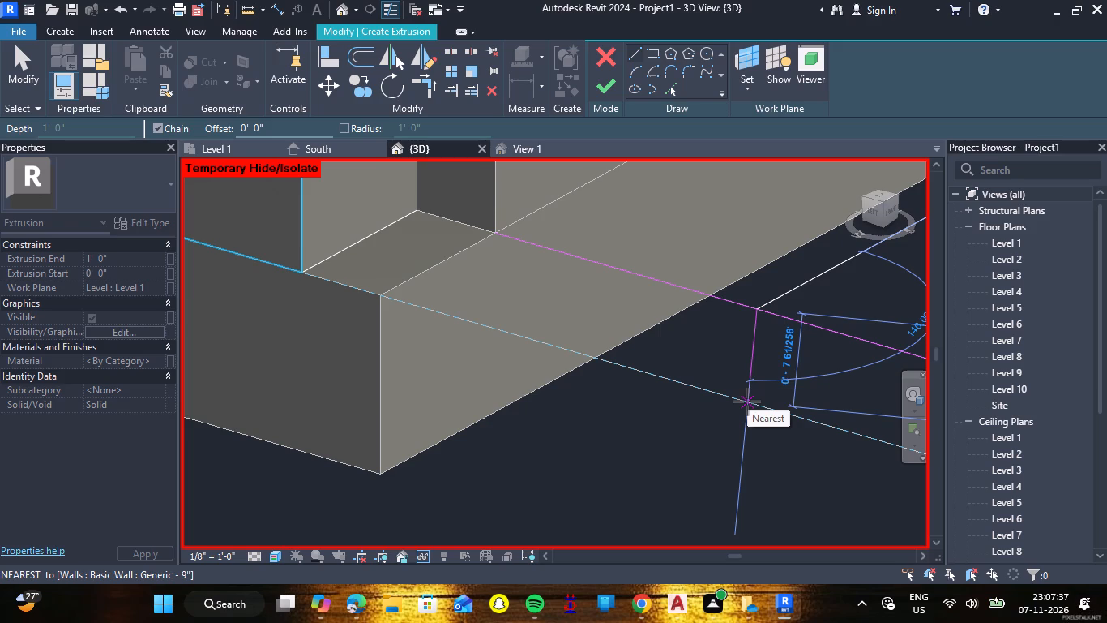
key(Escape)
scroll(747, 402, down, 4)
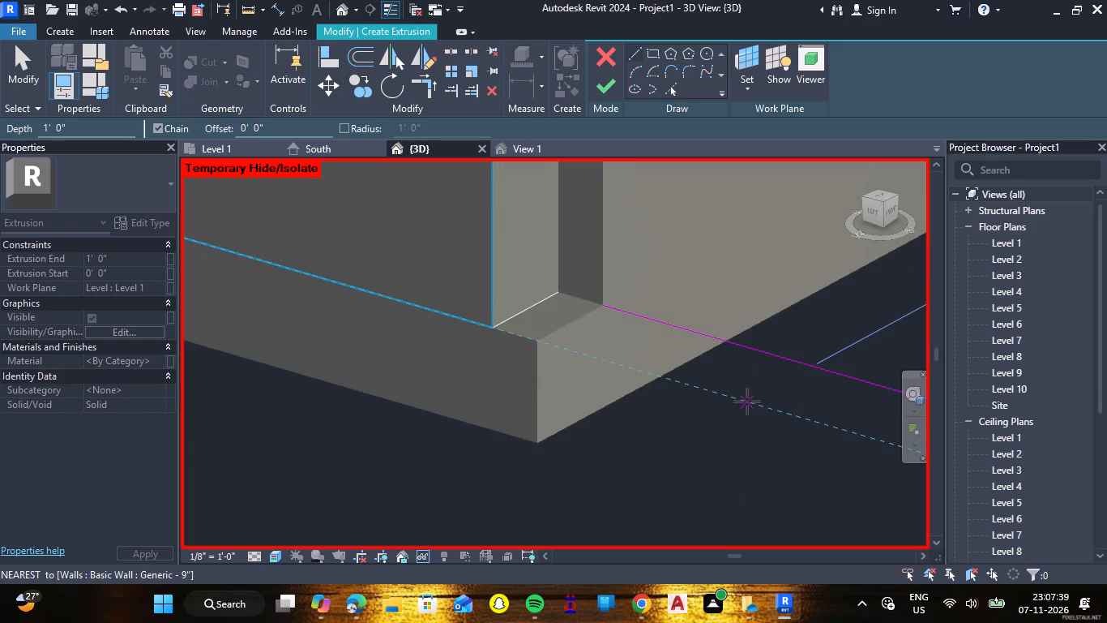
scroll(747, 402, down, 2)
Pick the edge below the entrance door and the two parallel CAD step lines as extrusion sketch lines.
click(677, 95)
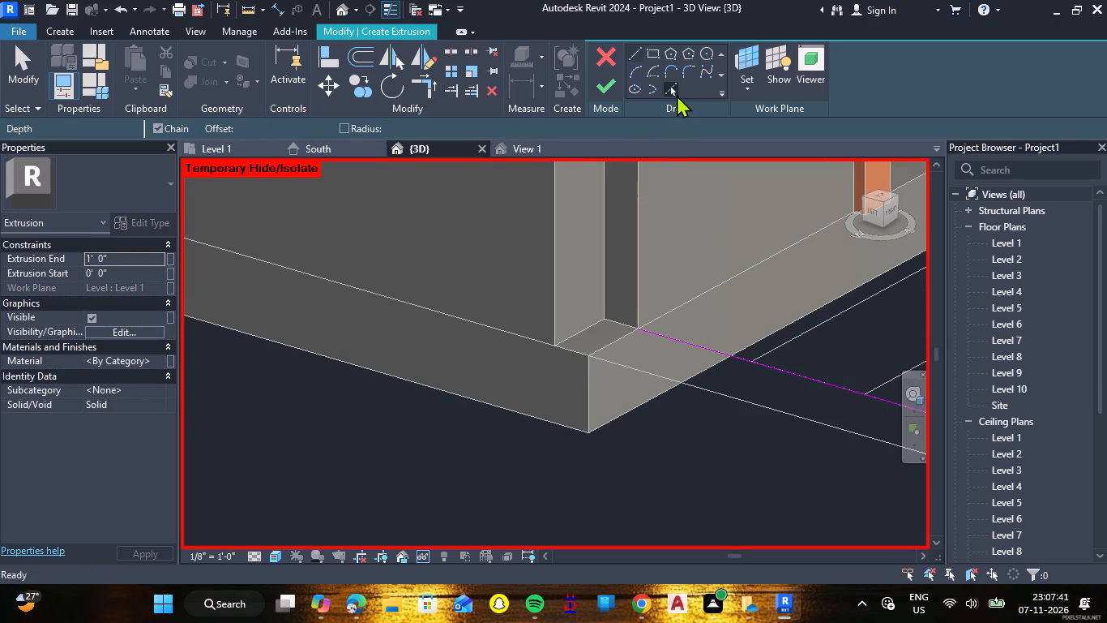
click(662, 318)
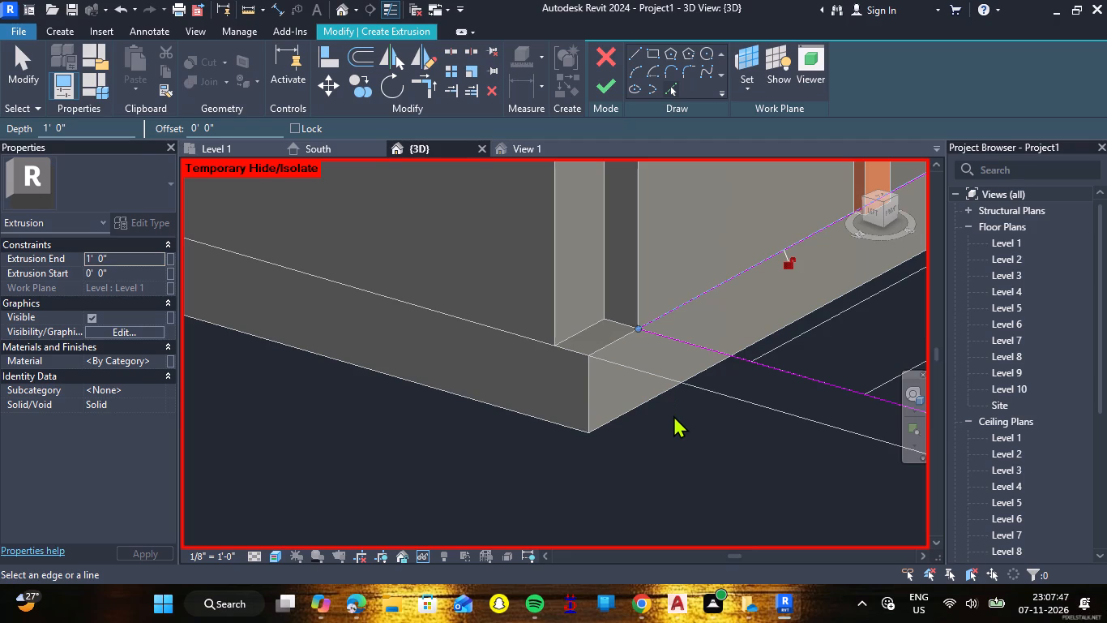
click(771, 347)
scroll(723, 381, down, 4)
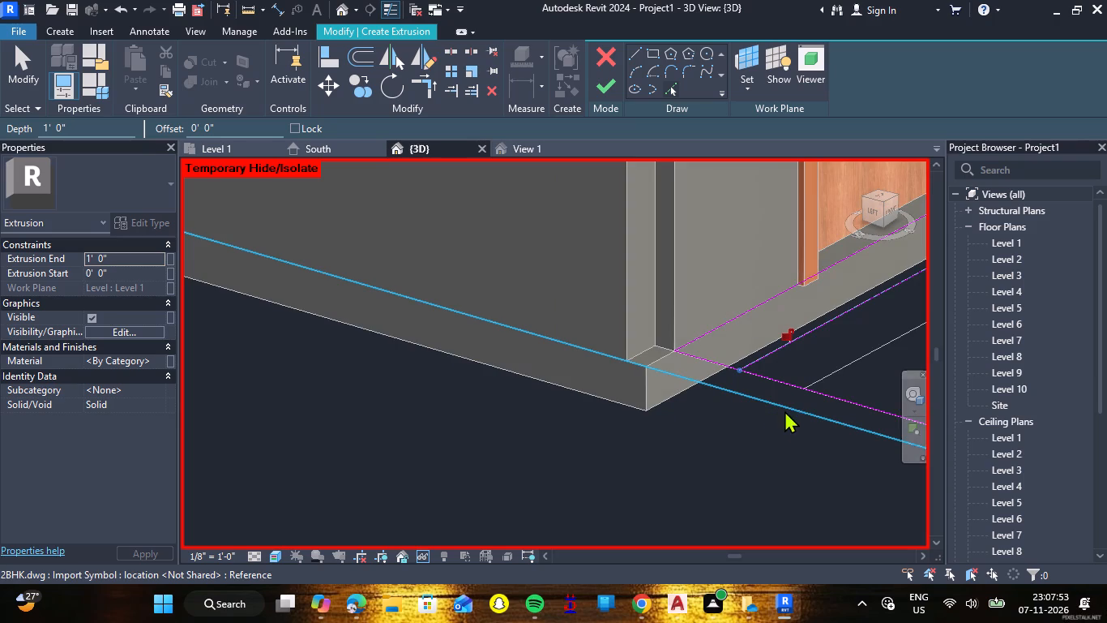
scroll(804, 406, up, 2)
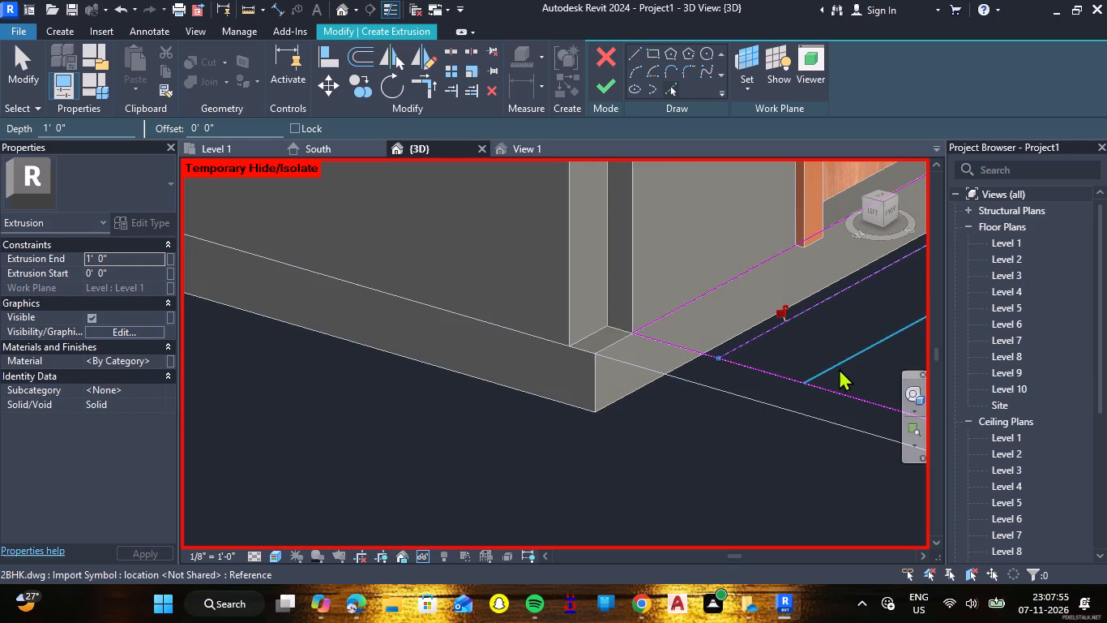
click(840, 368)
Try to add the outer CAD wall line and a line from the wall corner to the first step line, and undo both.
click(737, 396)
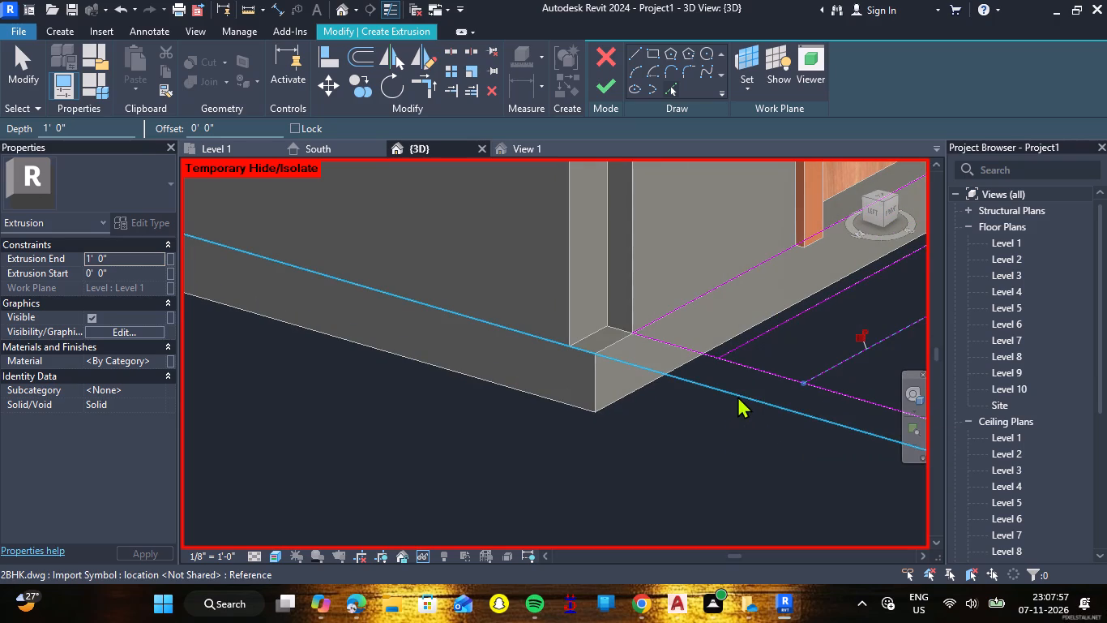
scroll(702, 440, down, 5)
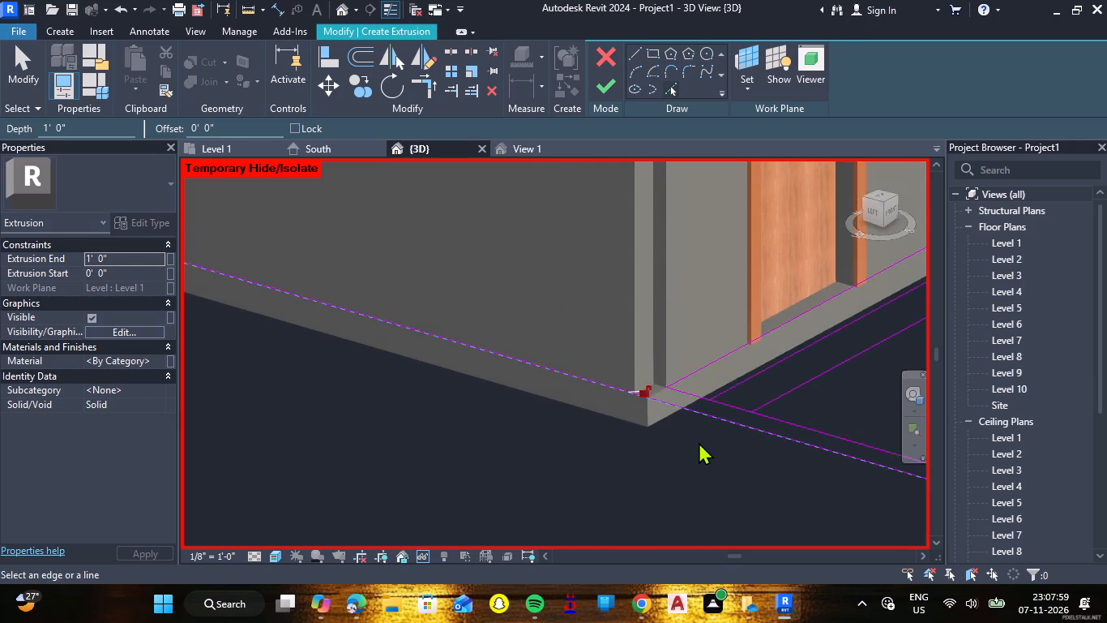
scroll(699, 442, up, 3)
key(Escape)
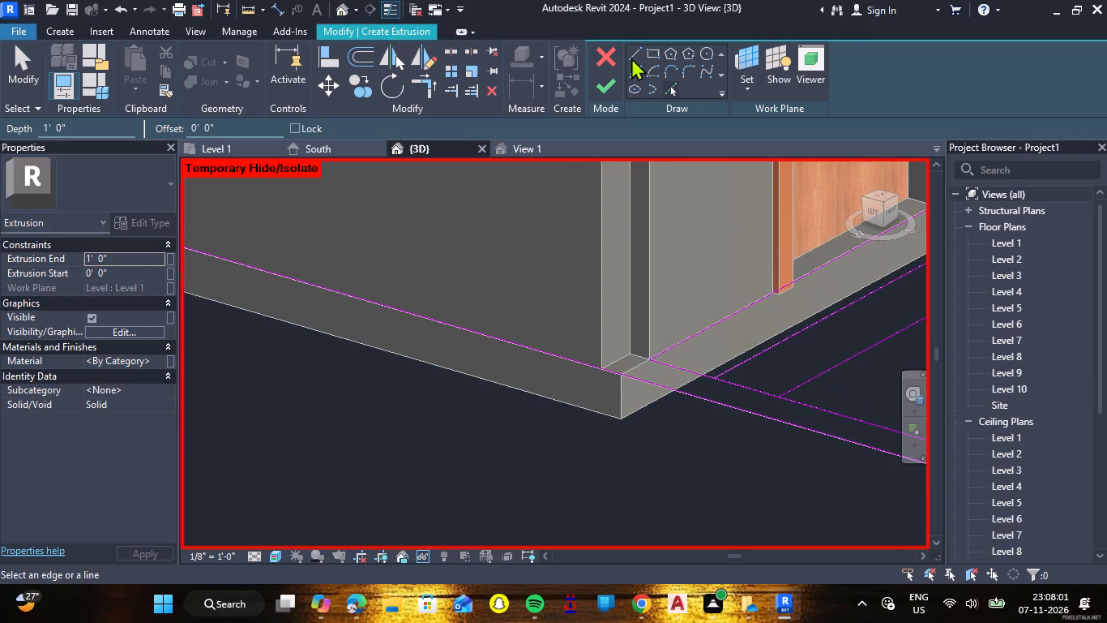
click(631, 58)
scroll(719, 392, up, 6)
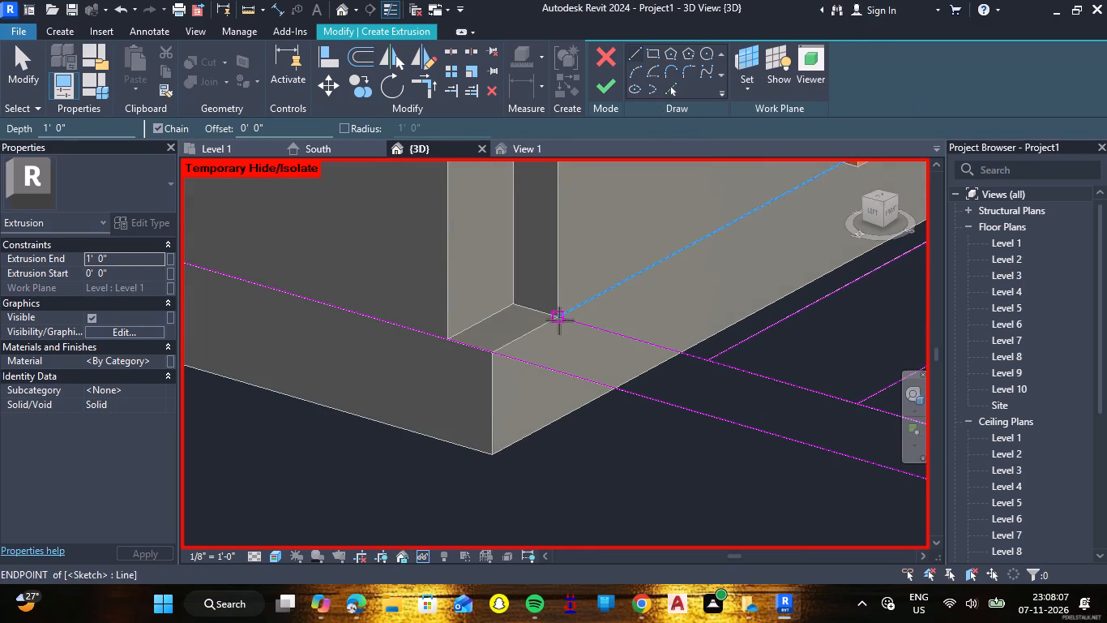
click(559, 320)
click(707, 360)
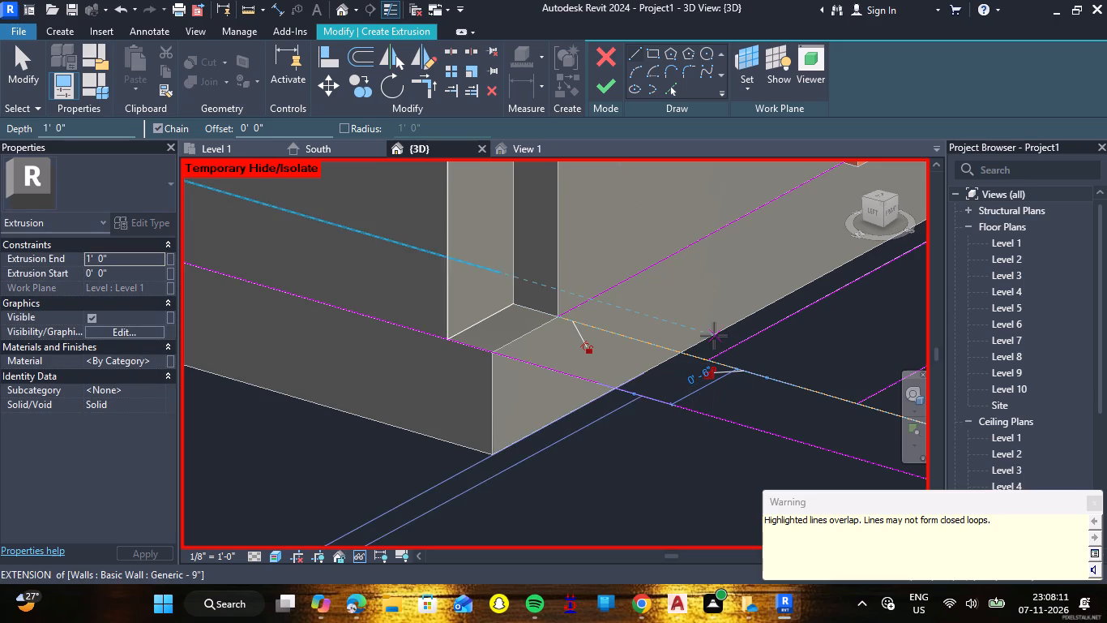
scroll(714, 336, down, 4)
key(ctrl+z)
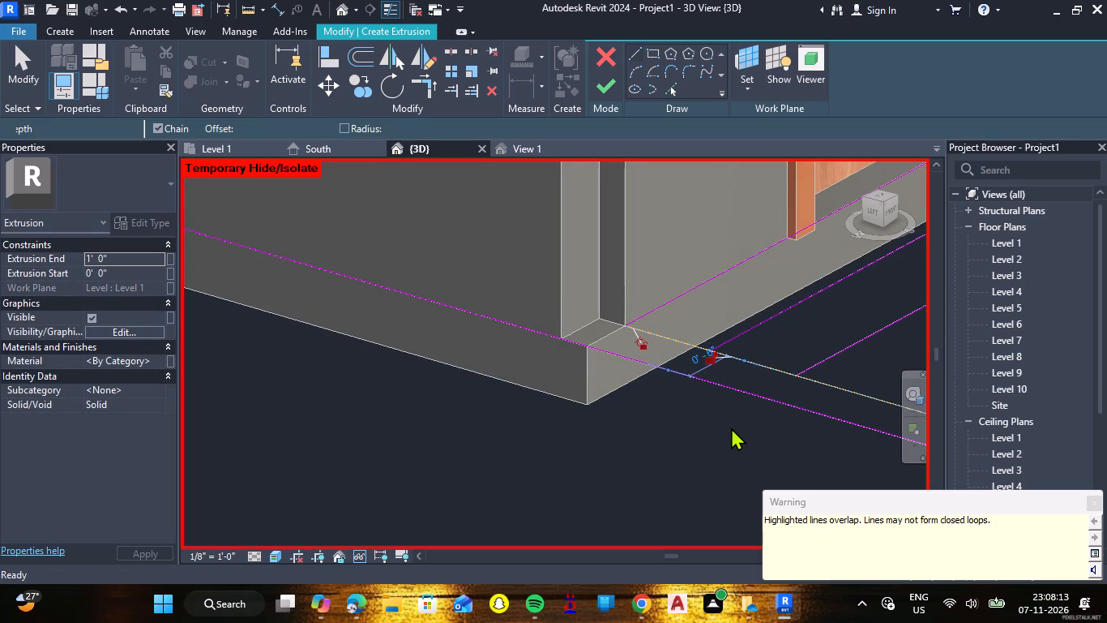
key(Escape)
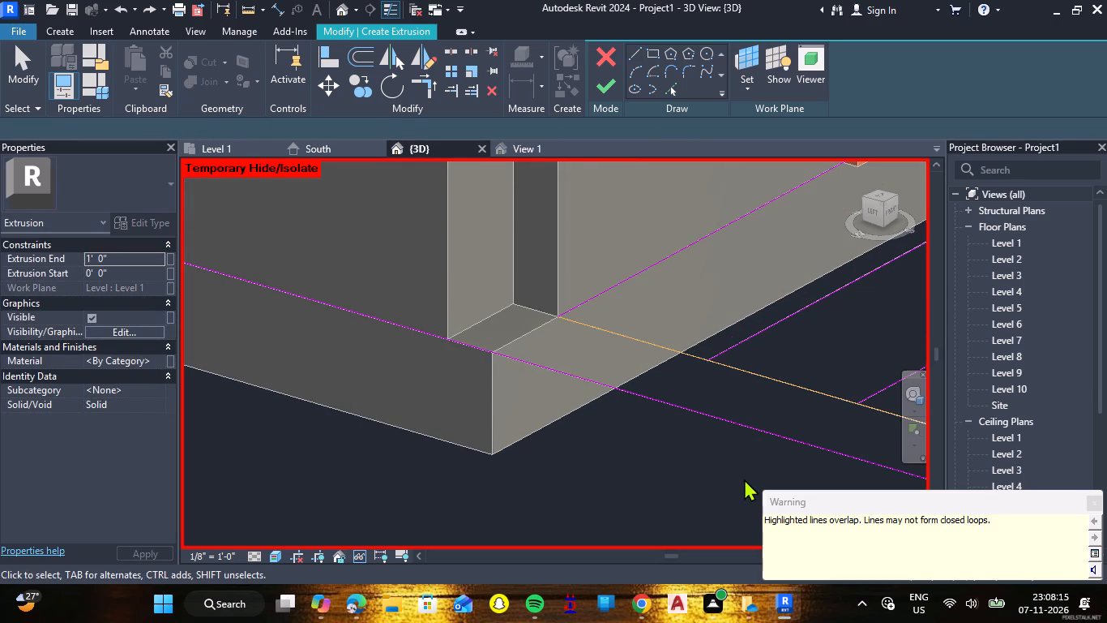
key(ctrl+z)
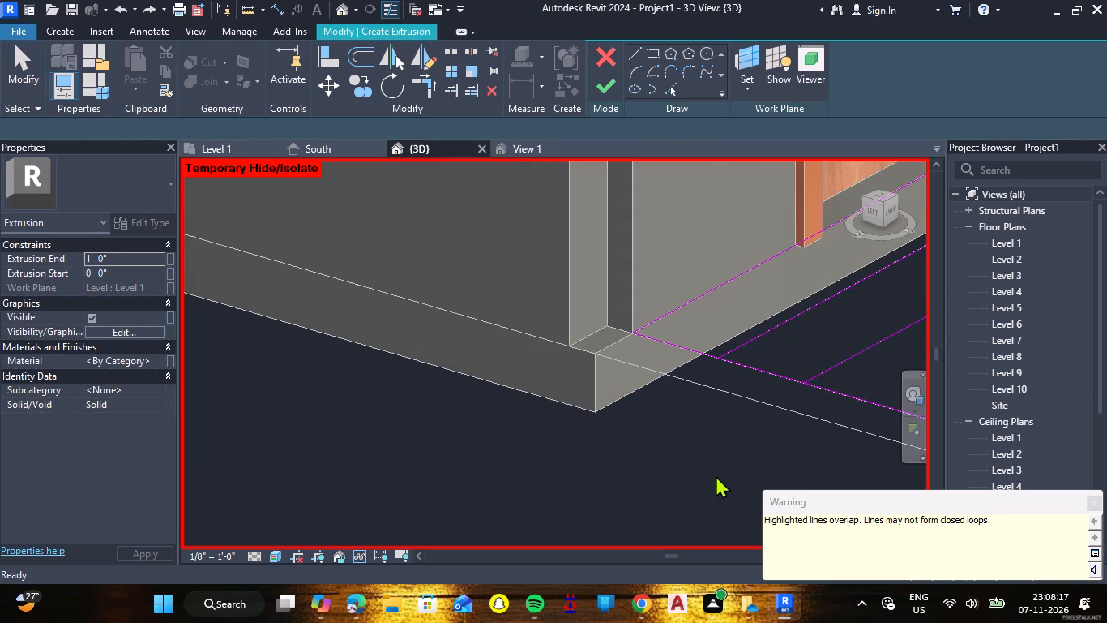
Delete the long side line running out from the wall corner from the extrusion sketch.
scroll(714, 404, up, 4)
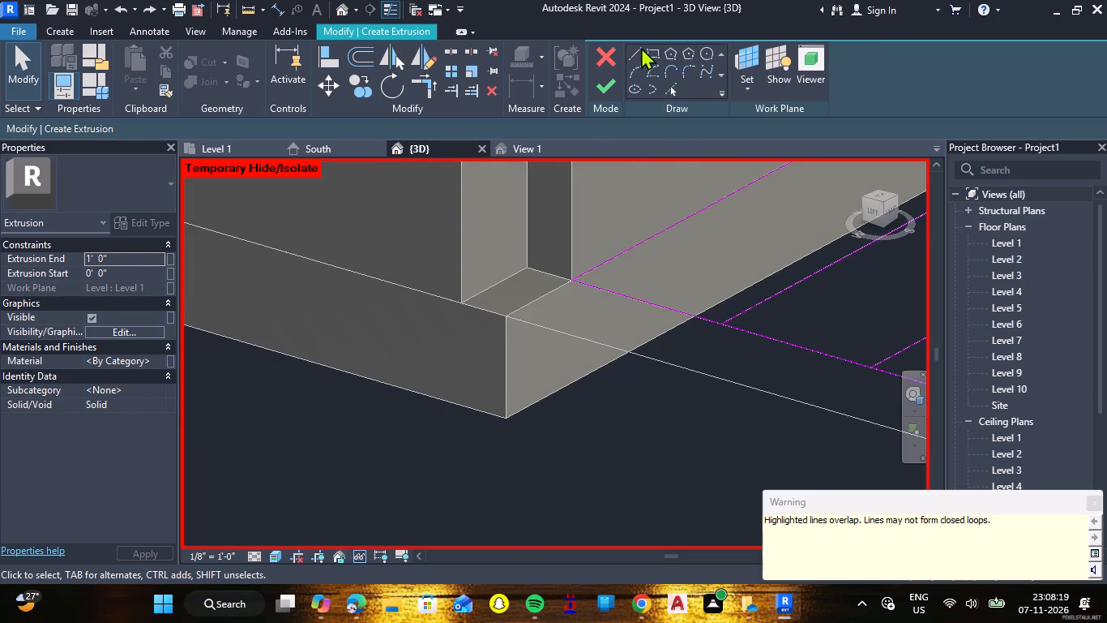
click(767, 337)
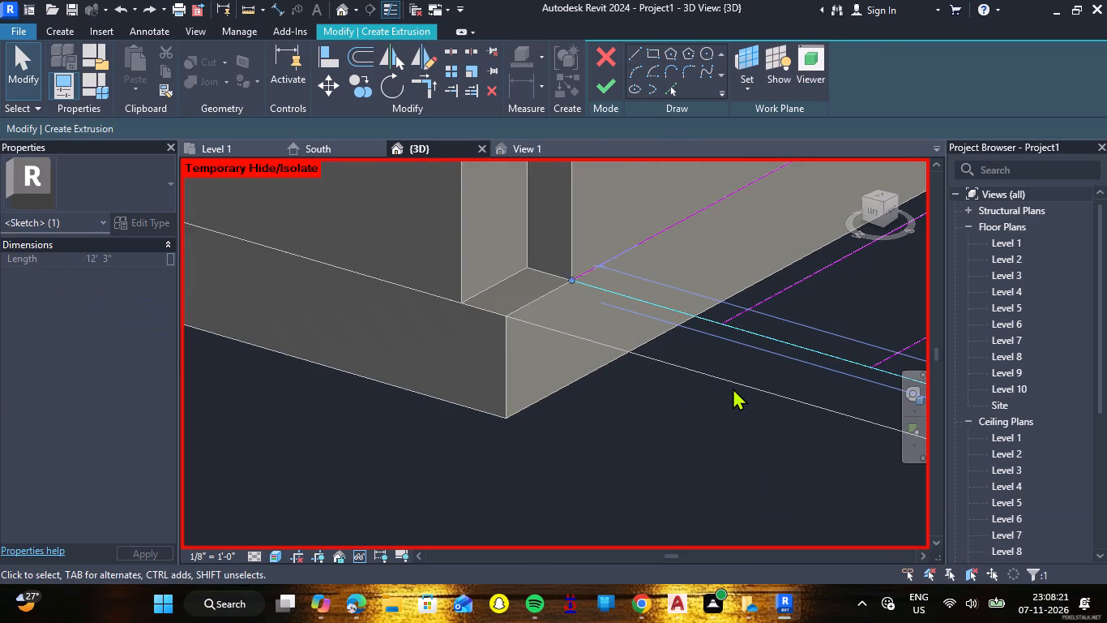
key(Delete)
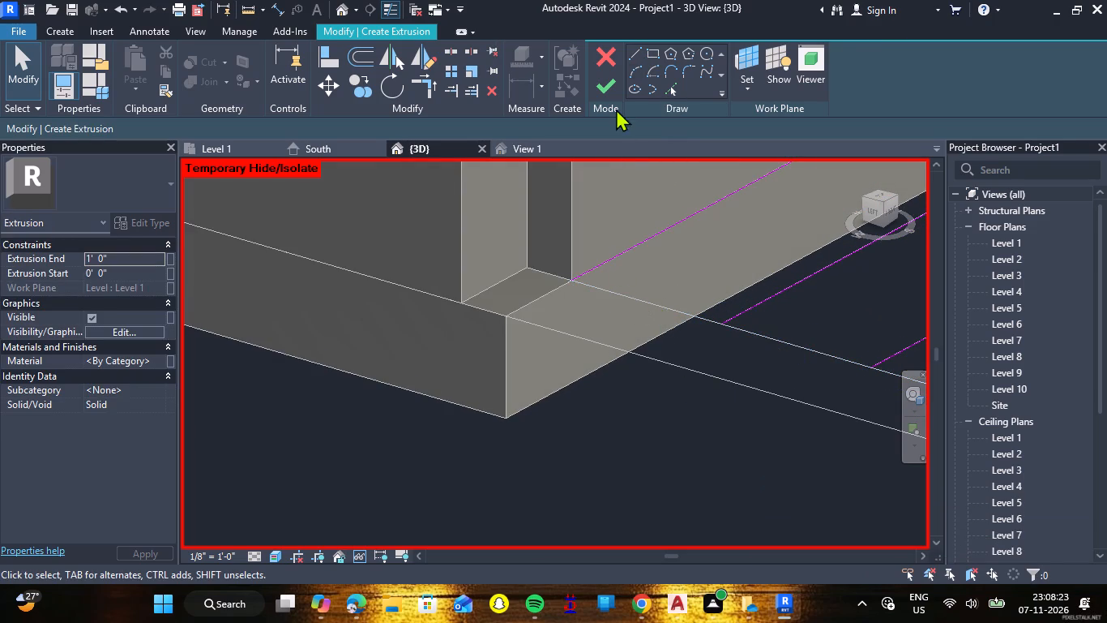
Draw a short sketch line joining the wall corner at the entrance to the end of the first step line.
click(635, 47)
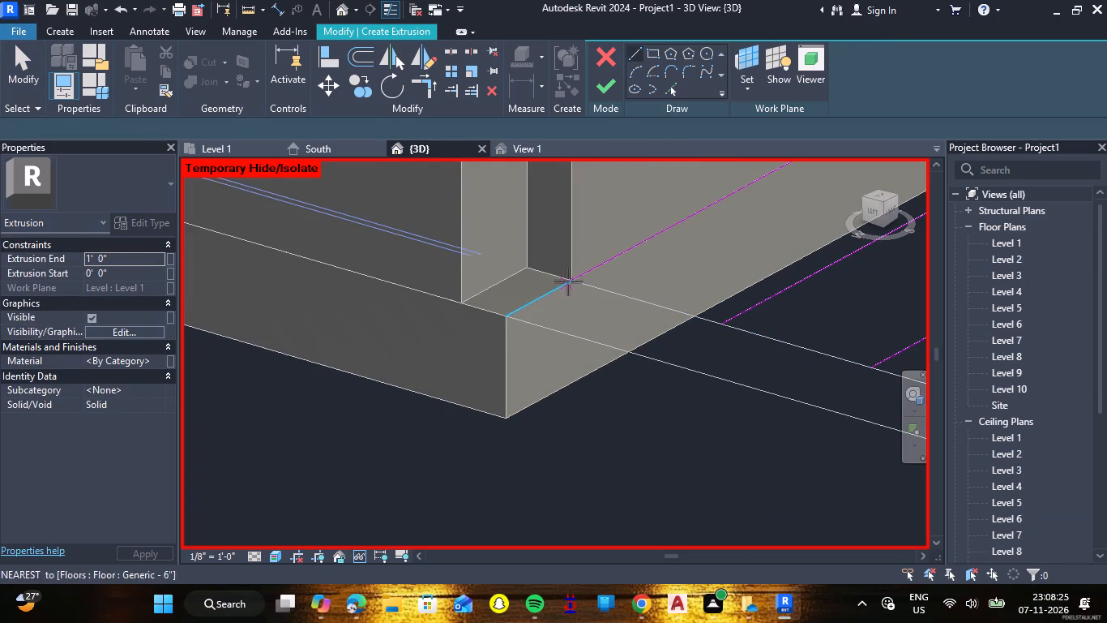
click(571, 280)
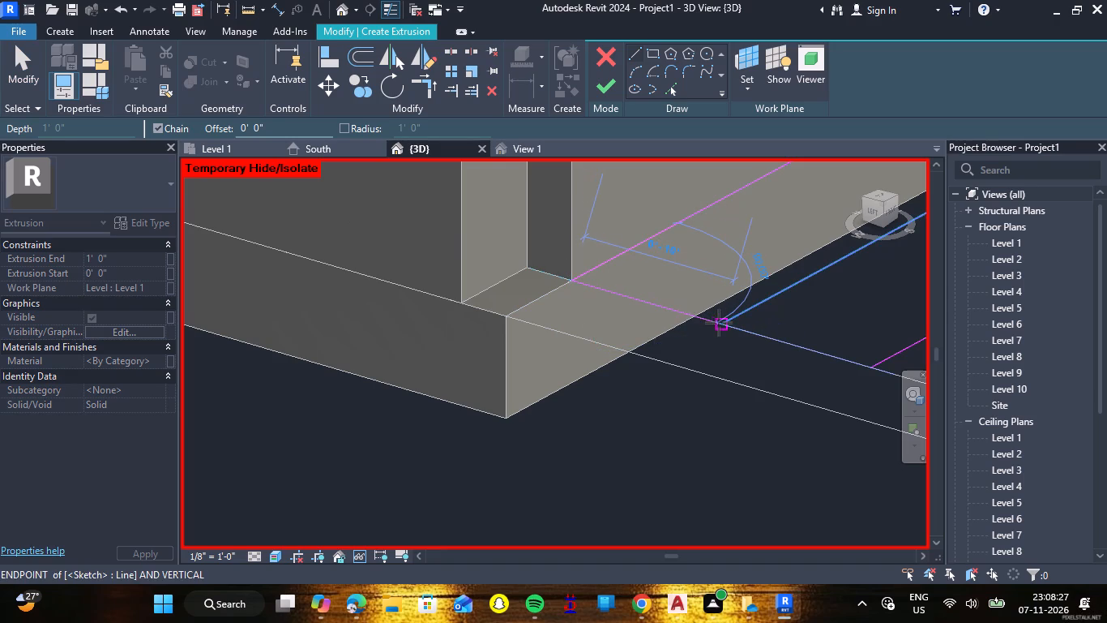
click(723, 324)
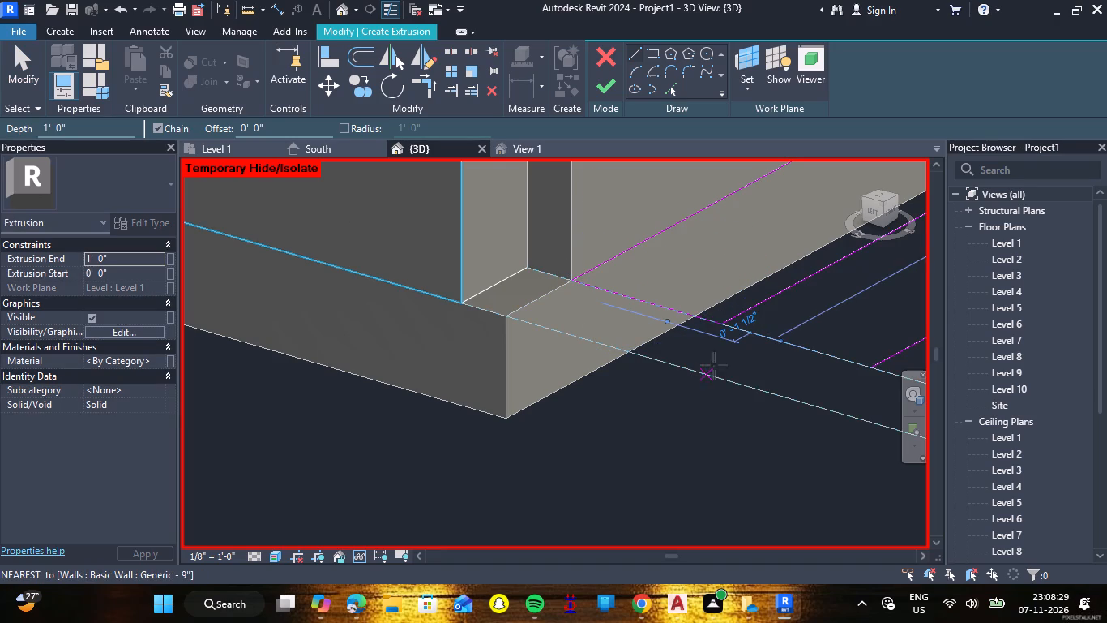
click(724, 324)
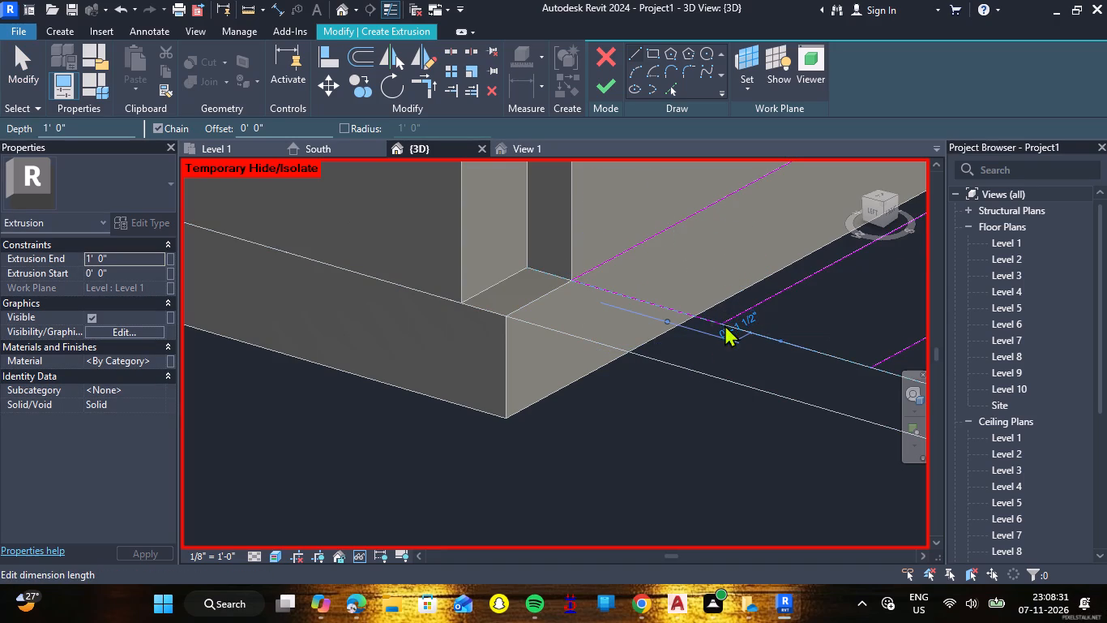
key(Escape)
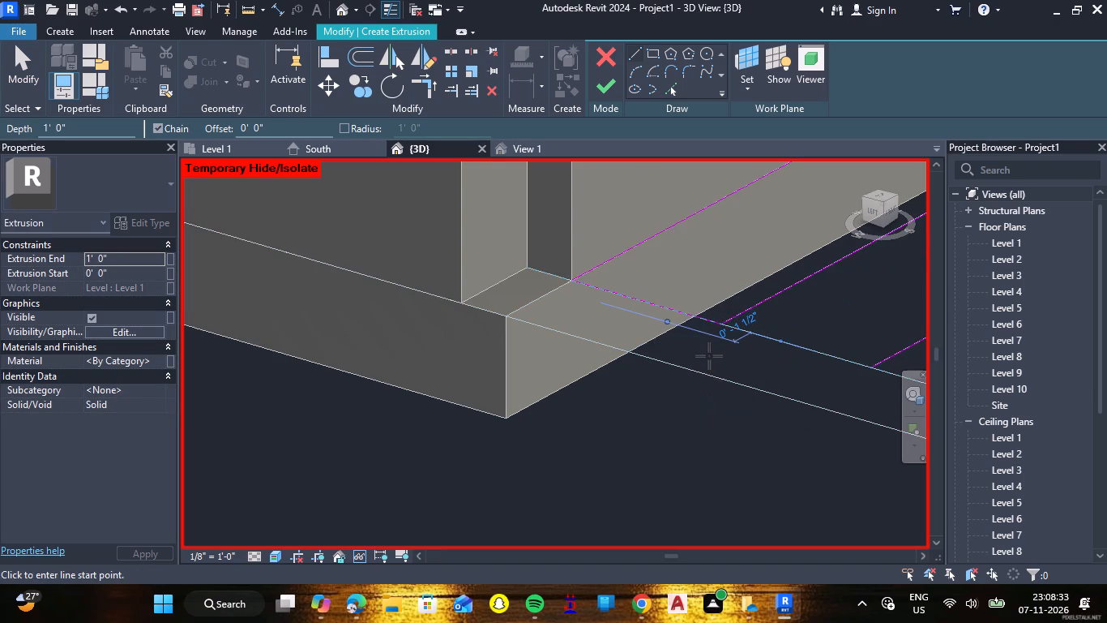
key(Escape)
Draw a short sketch line about 7" long from the end of the first step line to the outer CAD wall line.
scroll(706, 352, up, 5)
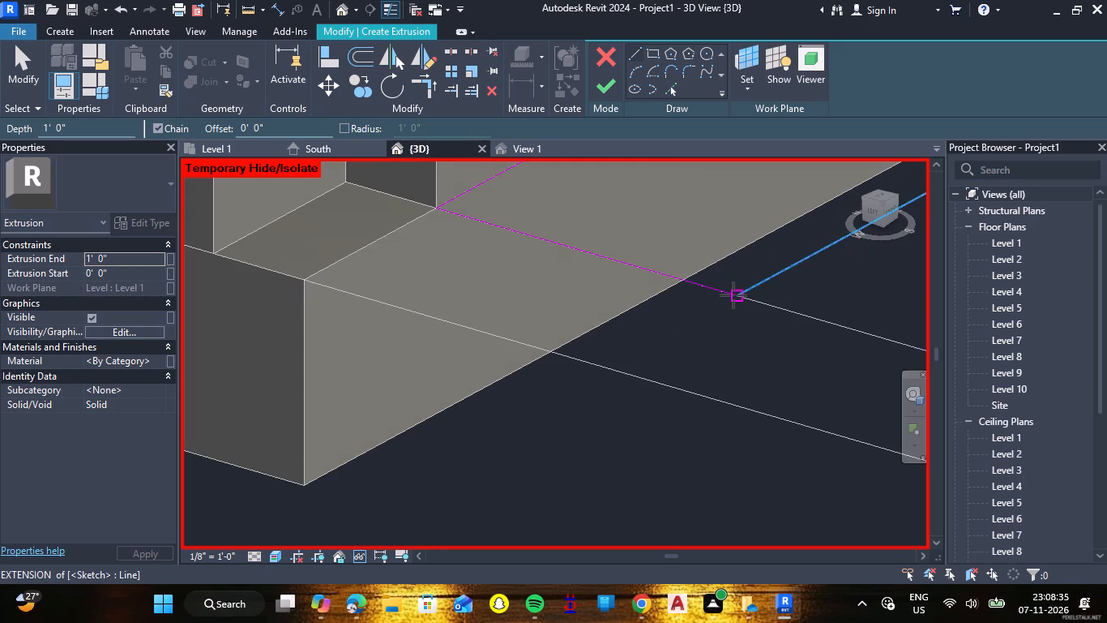
click(736, 298)
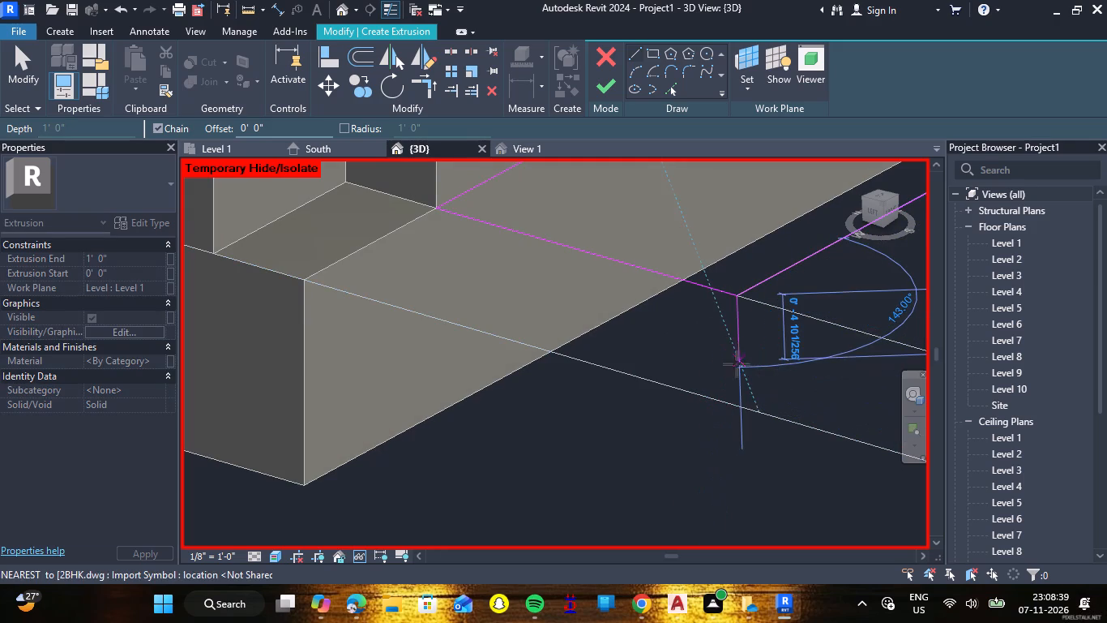
click(731, 407)
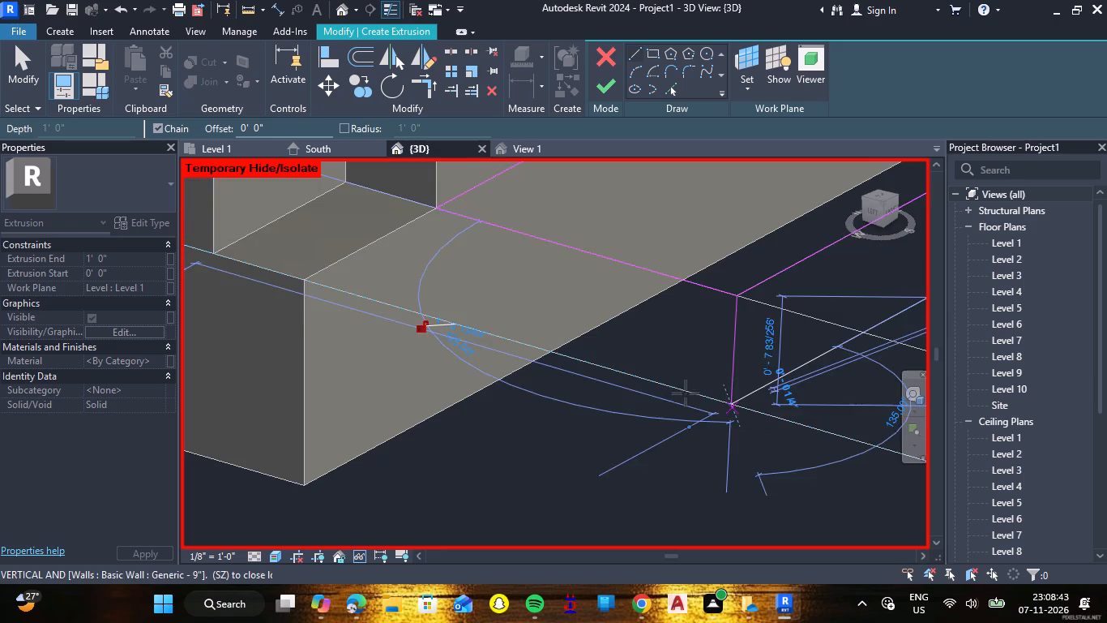
scroll(682, 391, down, 9)
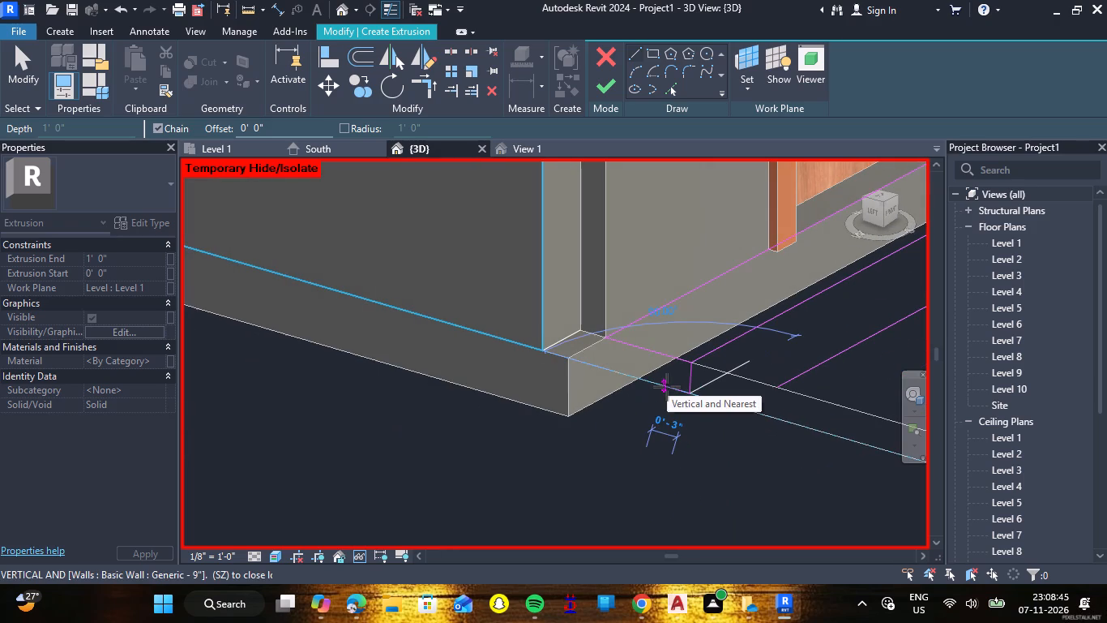
key(Escape)
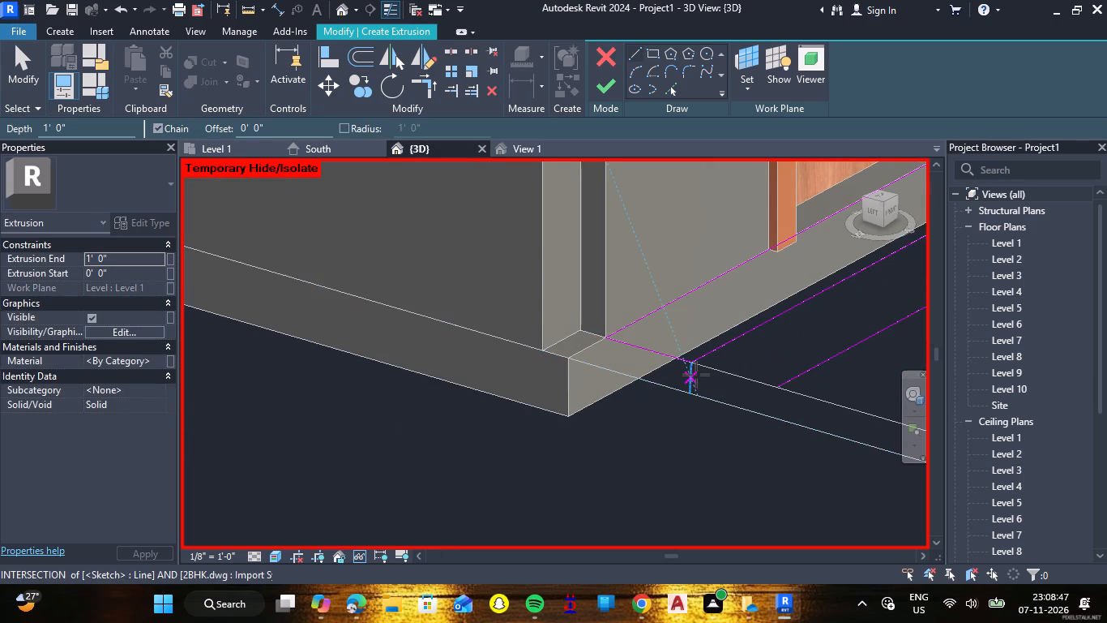
Draw a sketch line about 10" long joining the near ends of the first and second step lines.
scroll(696, 375, up, 2)
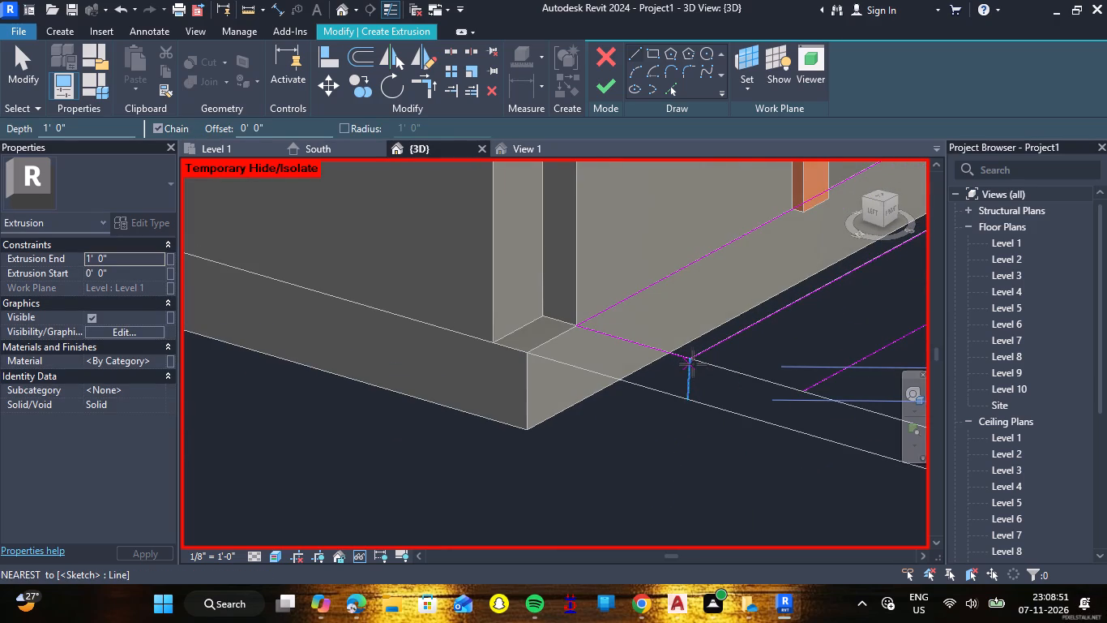
click(691, 360)
click(804, 392)
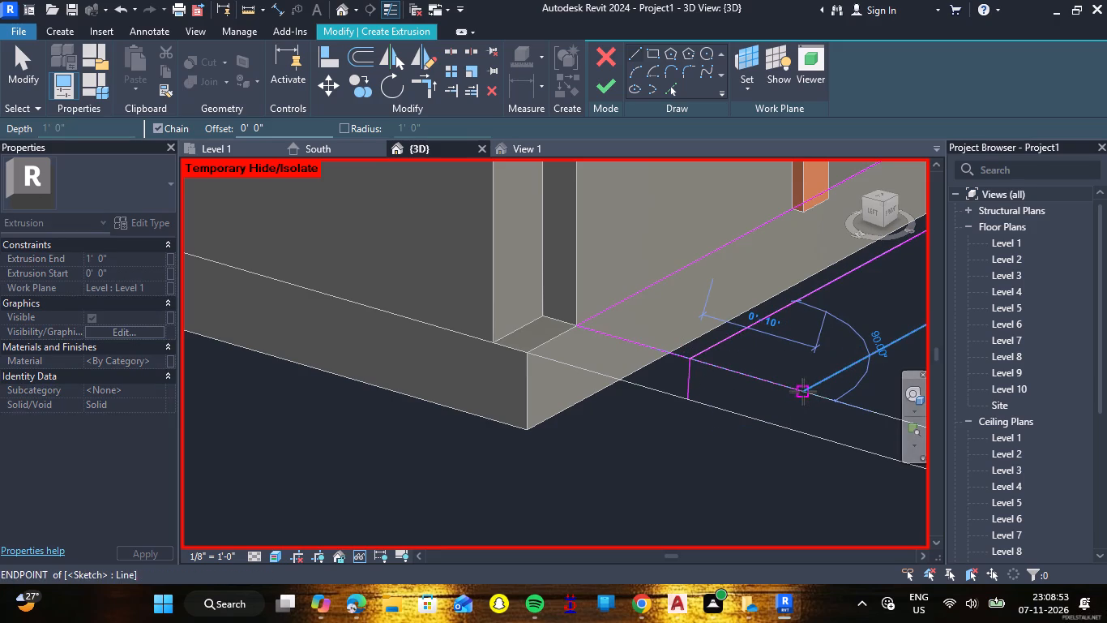
key(Escape)
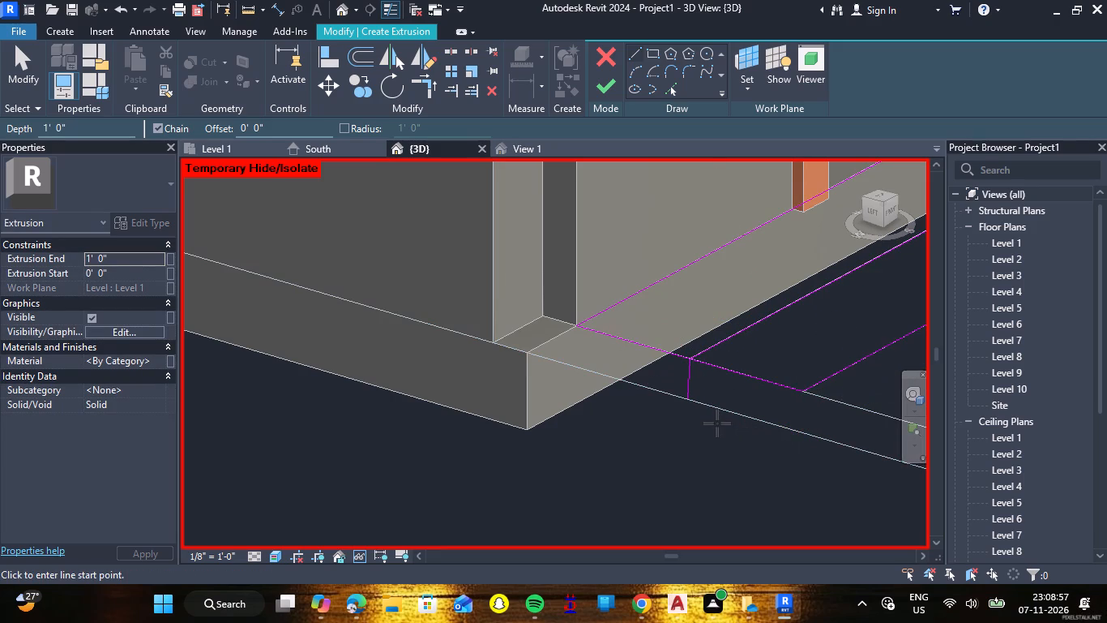
key(Escape)
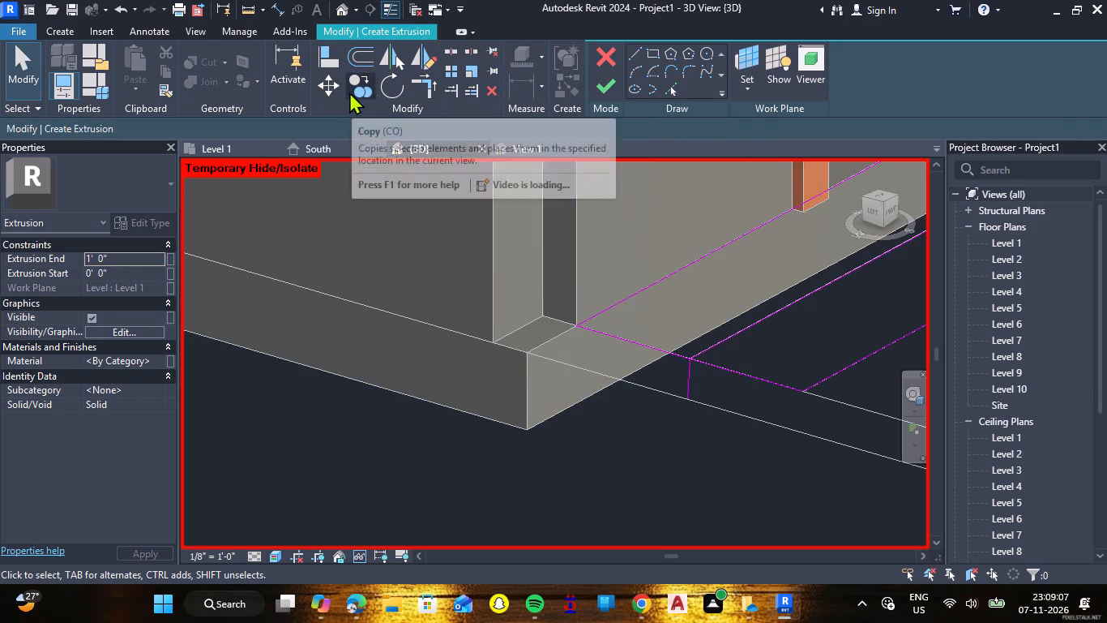
Measure the distance between the near ends of the first and second step lines.
click(355, 66)
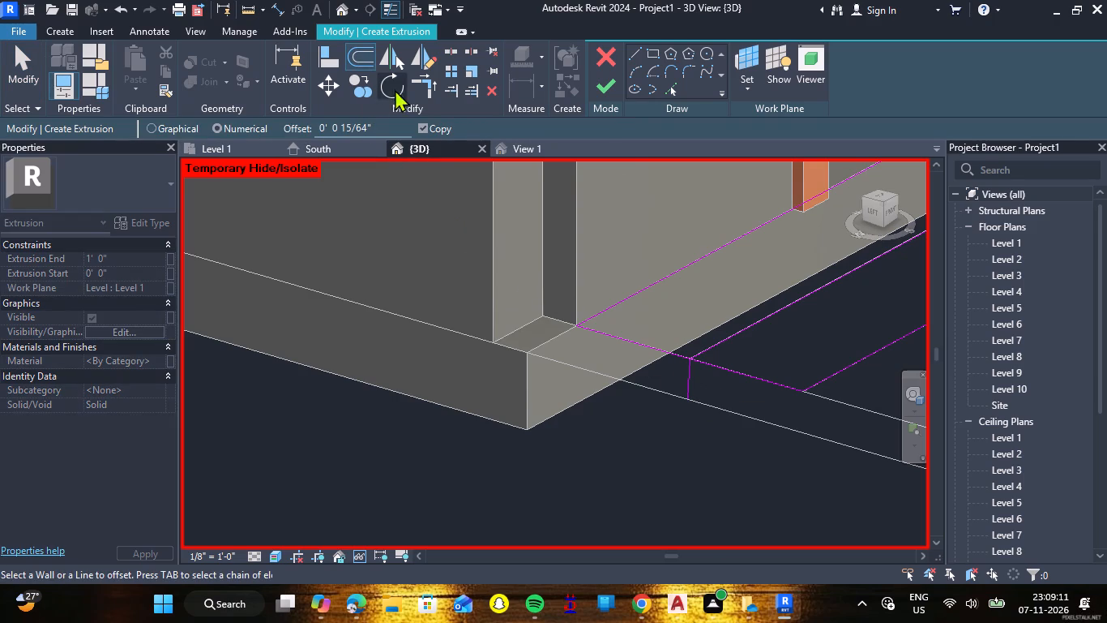
click(240, 9)
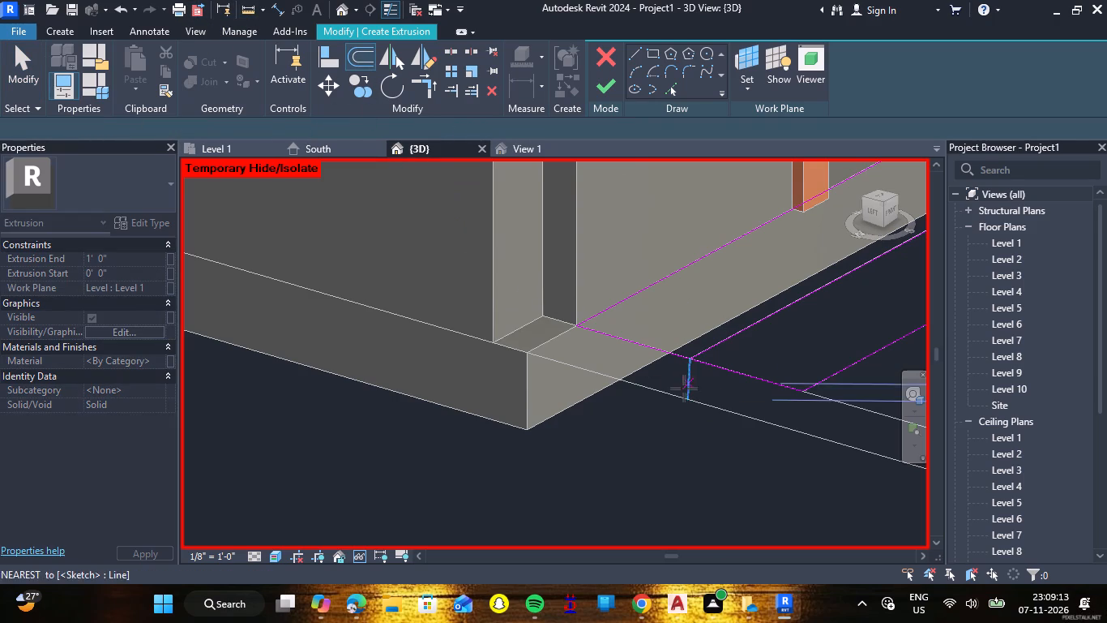
click(692, 359)
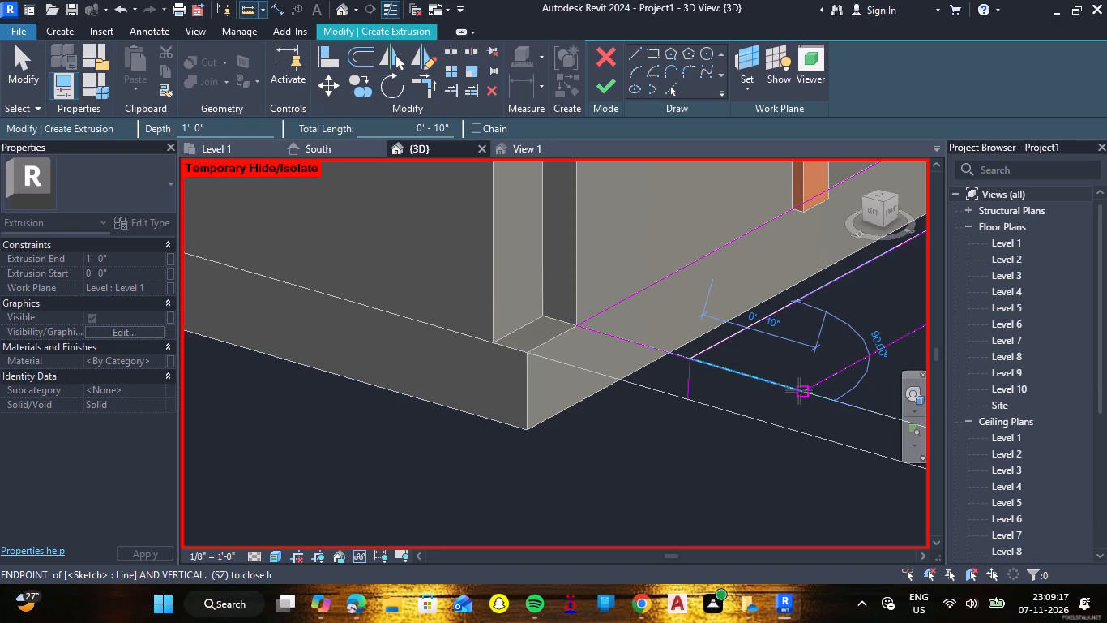
key(Escape)
Offset a copy of the short 7" sketch line by 10" toward the second step line, undoing the copy on the wall side.
click(363, 62)
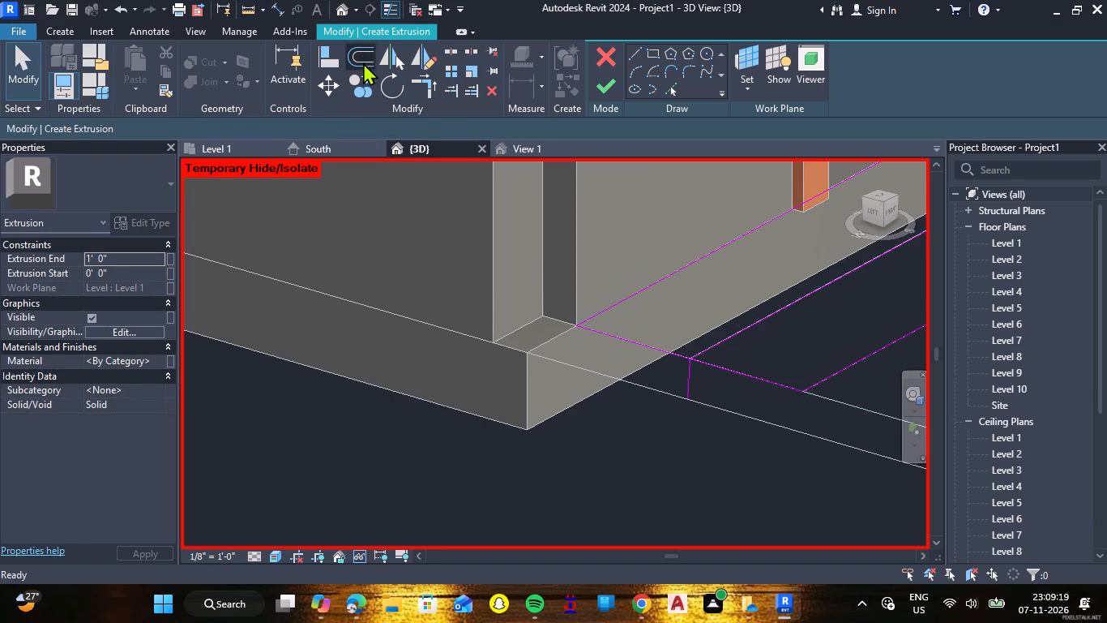
drag(385, 131, 271, 129)
text(10")
key(Return)
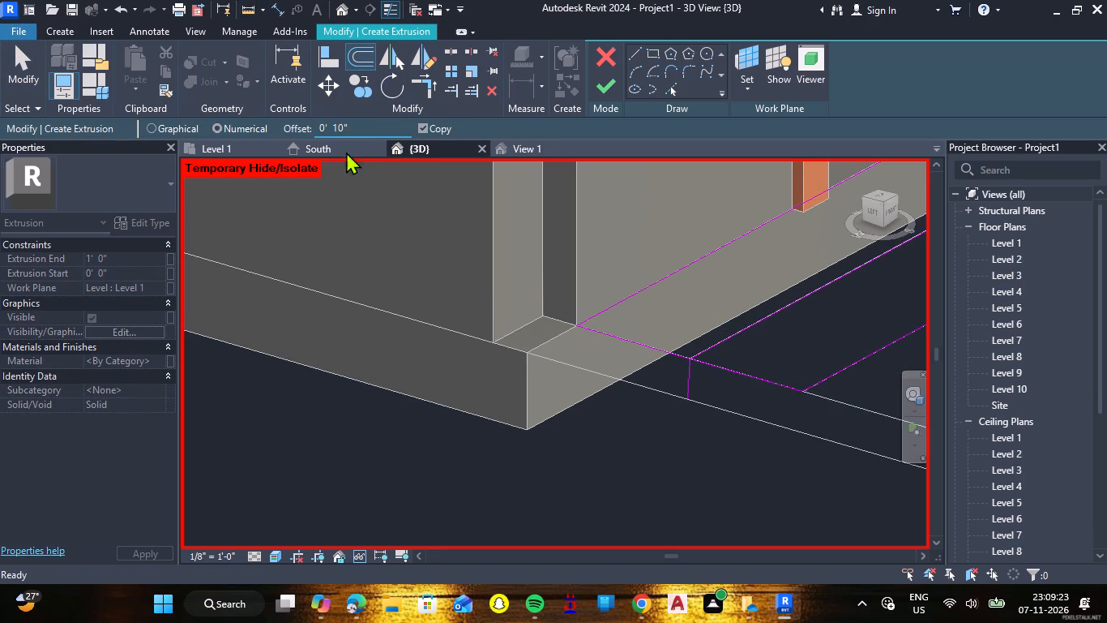
click(684, 377)
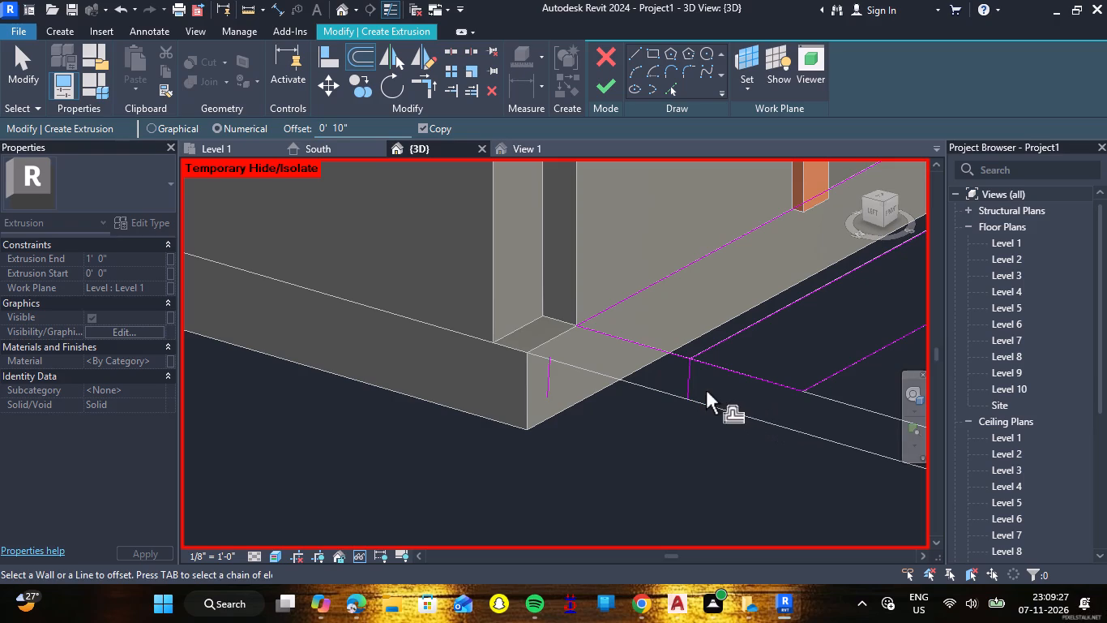
key(ctrl+z)
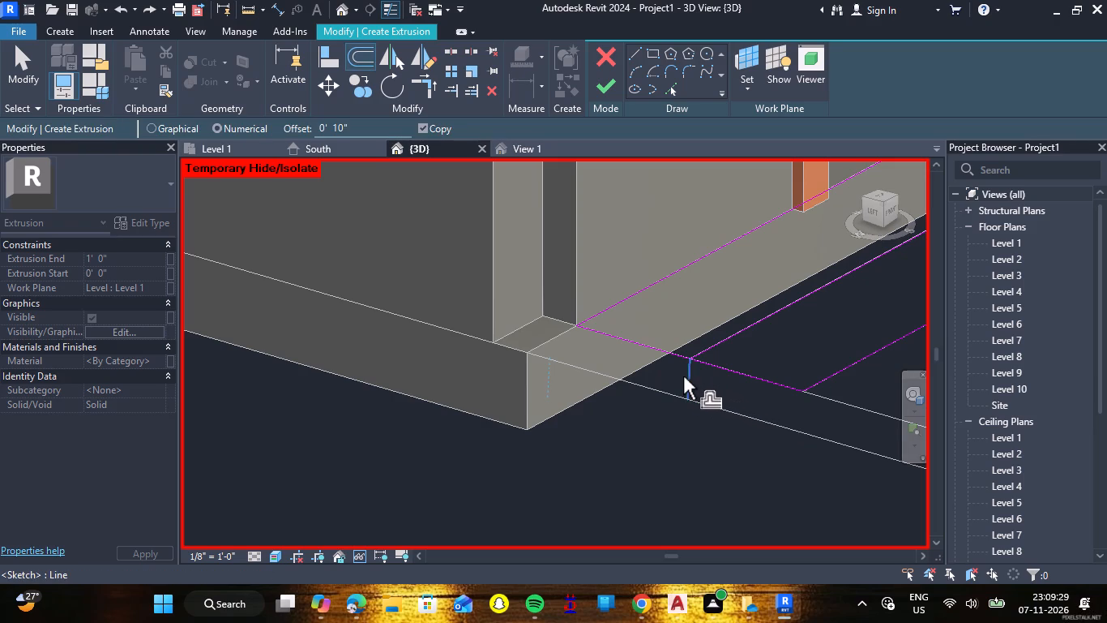
click(692, 376)
key(Escape)
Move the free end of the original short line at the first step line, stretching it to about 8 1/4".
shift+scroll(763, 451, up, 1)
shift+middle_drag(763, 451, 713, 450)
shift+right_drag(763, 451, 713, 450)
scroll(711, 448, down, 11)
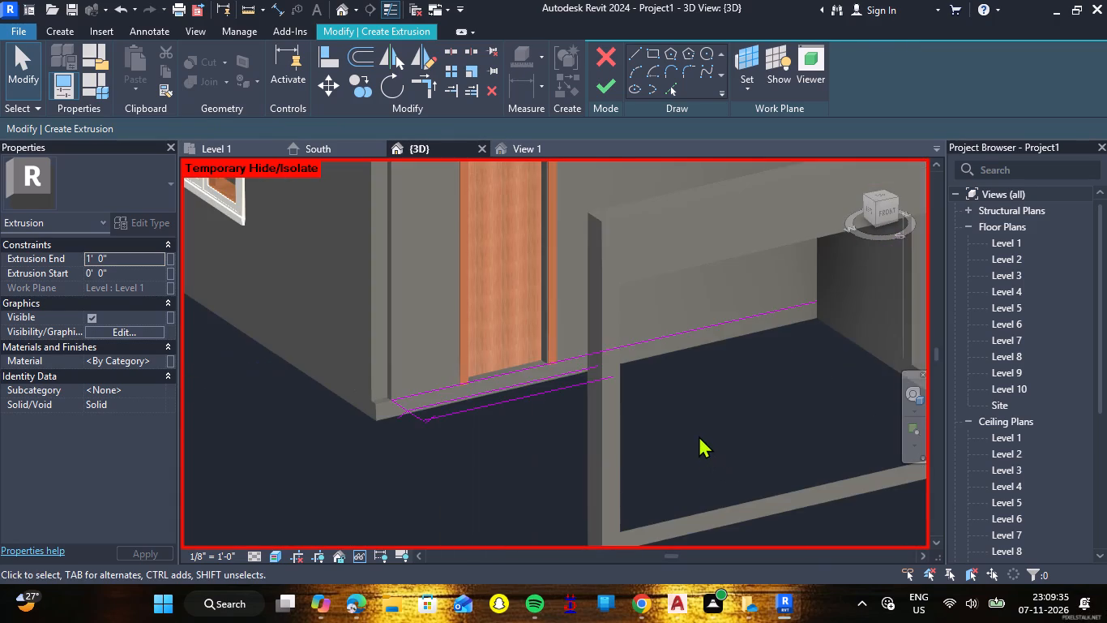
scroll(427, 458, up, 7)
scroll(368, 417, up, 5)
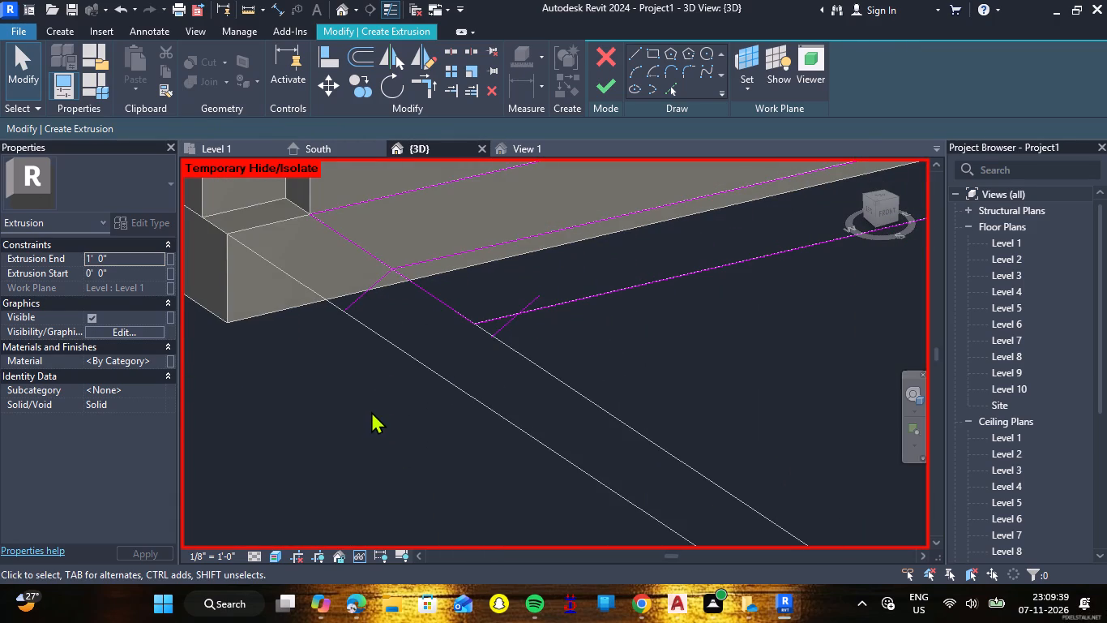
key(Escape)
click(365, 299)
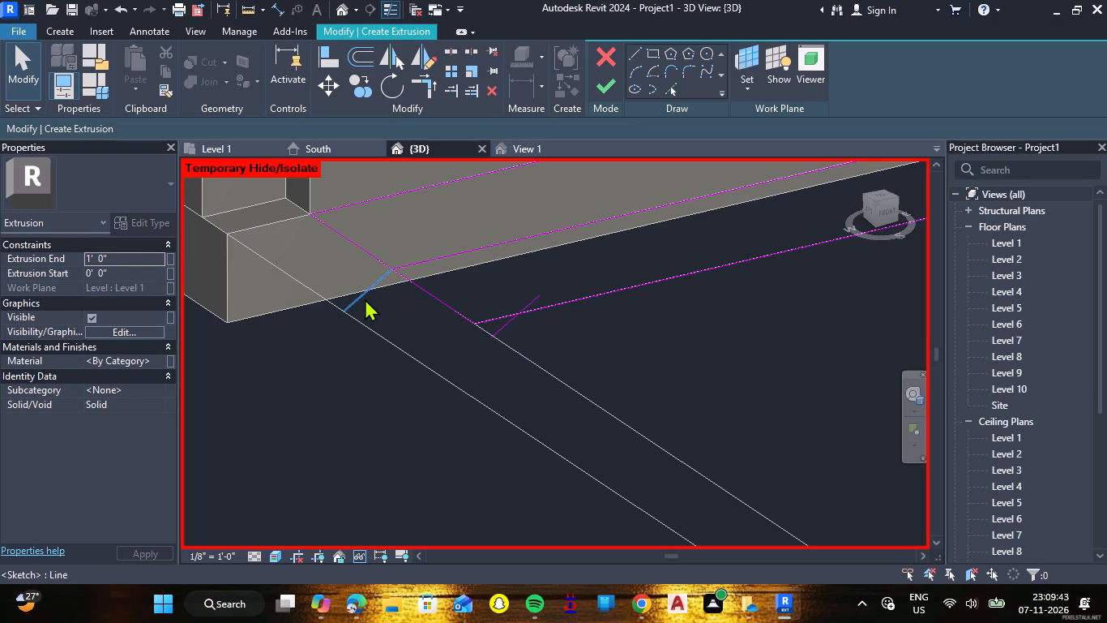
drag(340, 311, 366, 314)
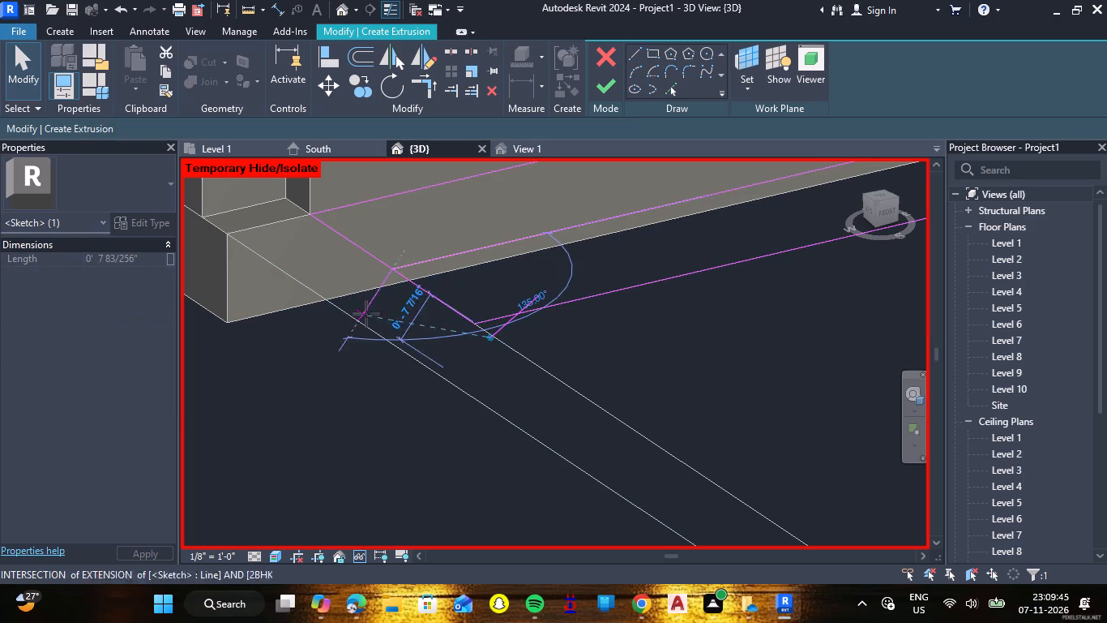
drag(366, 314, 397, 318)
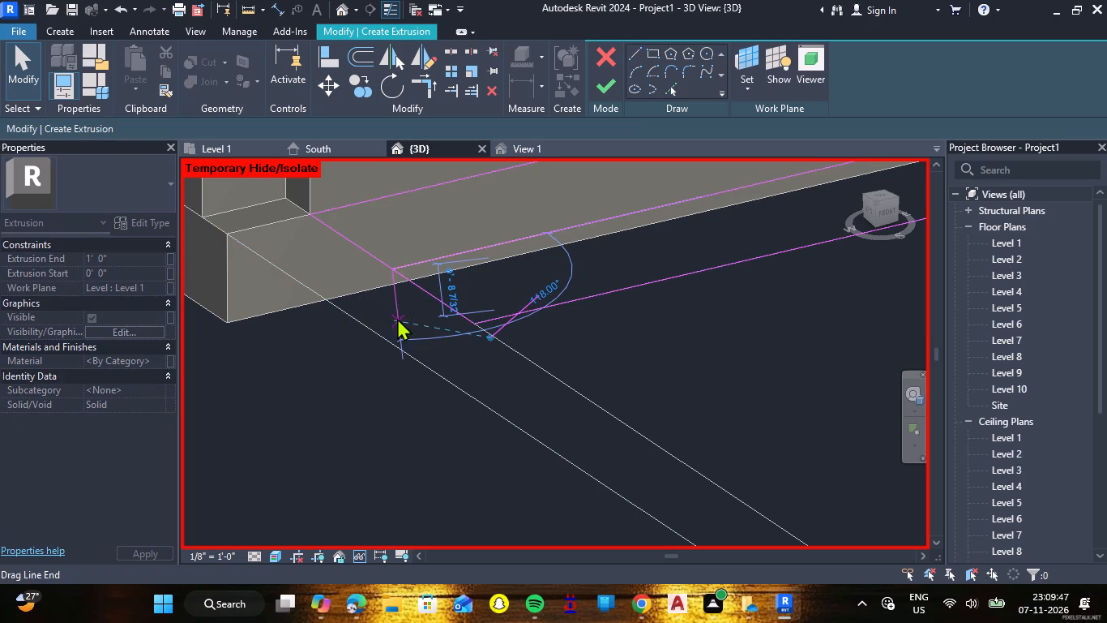
Delete the stretched short line at the end of the first step line and select its offset copy near the second.
shift+middle_drag(575, 381, 505, 381)
shift+right_drag(575, 381, 505, 381)
scroll(445, 361, up, 6)
scroll(422, 336, down, 4)
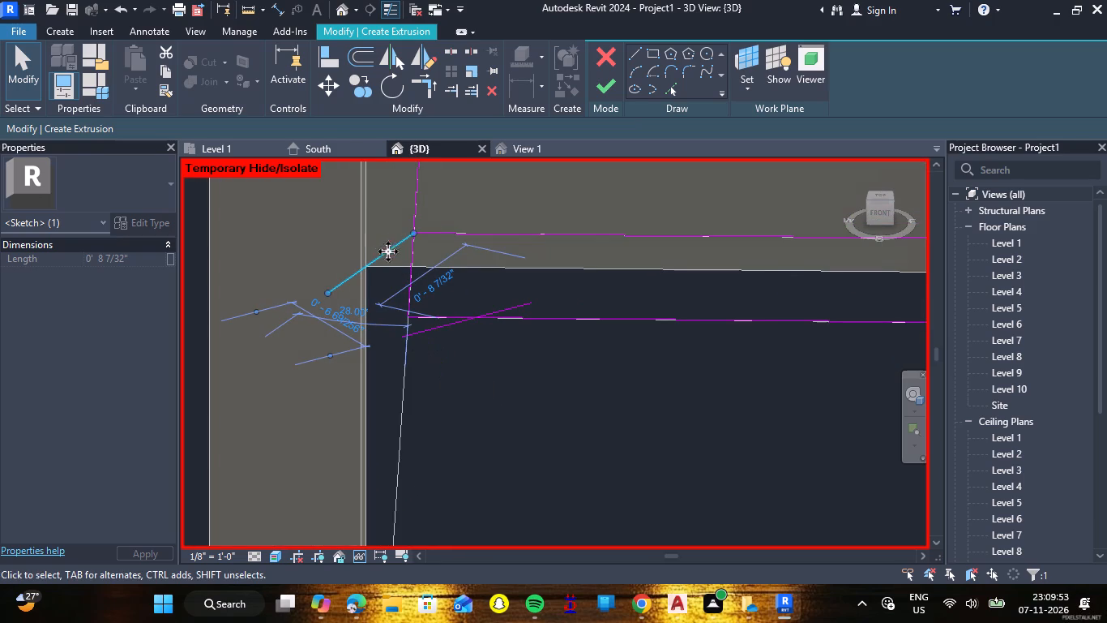
key(Delete)
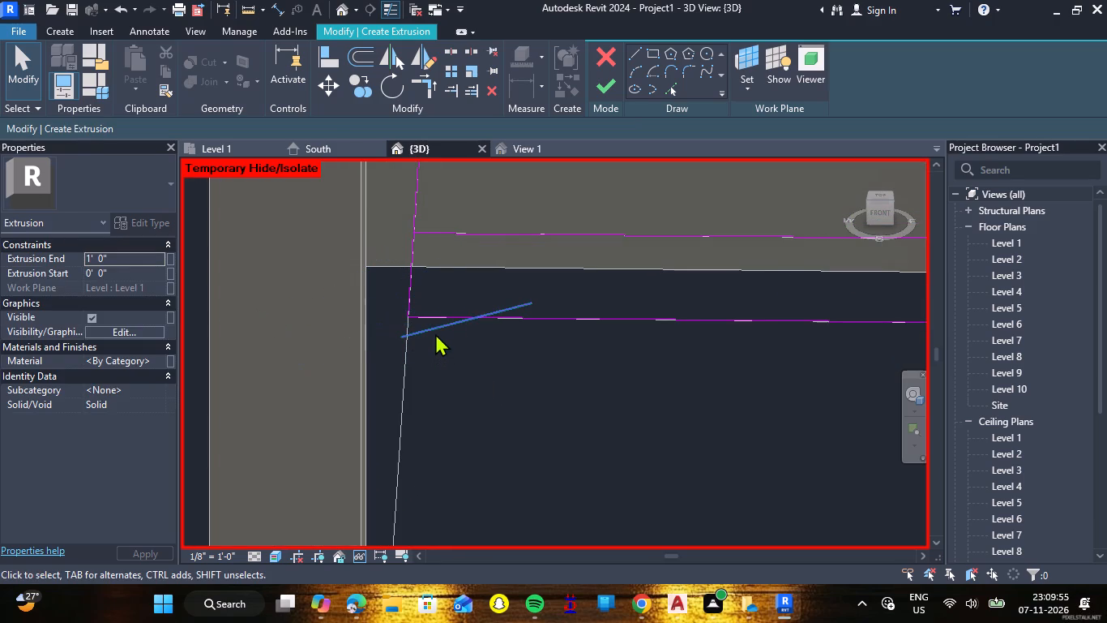
double_click(435, 329)
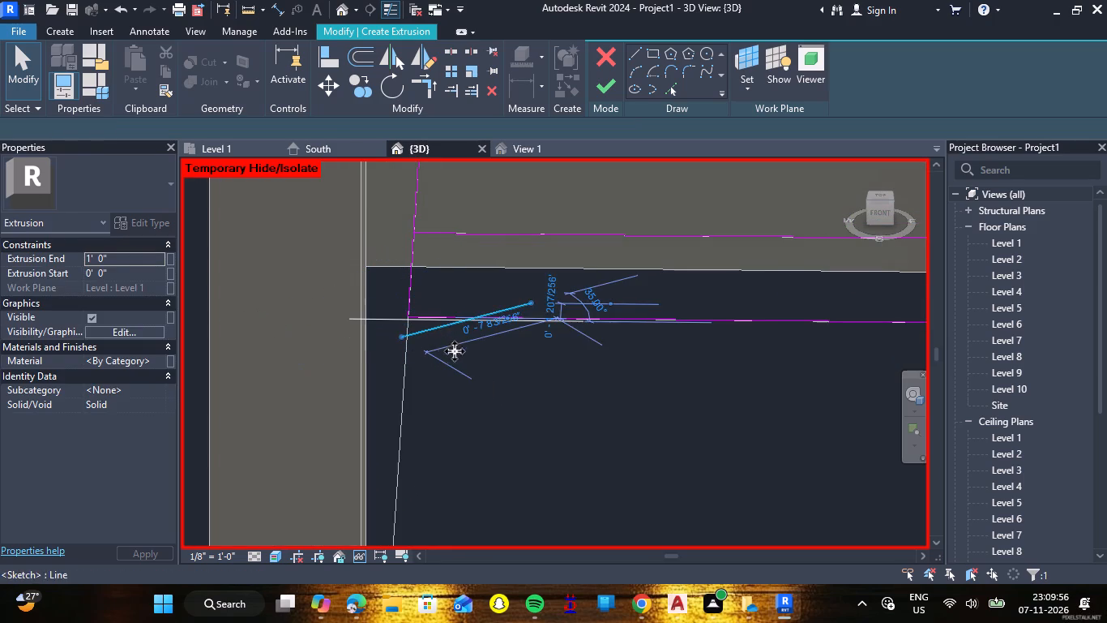
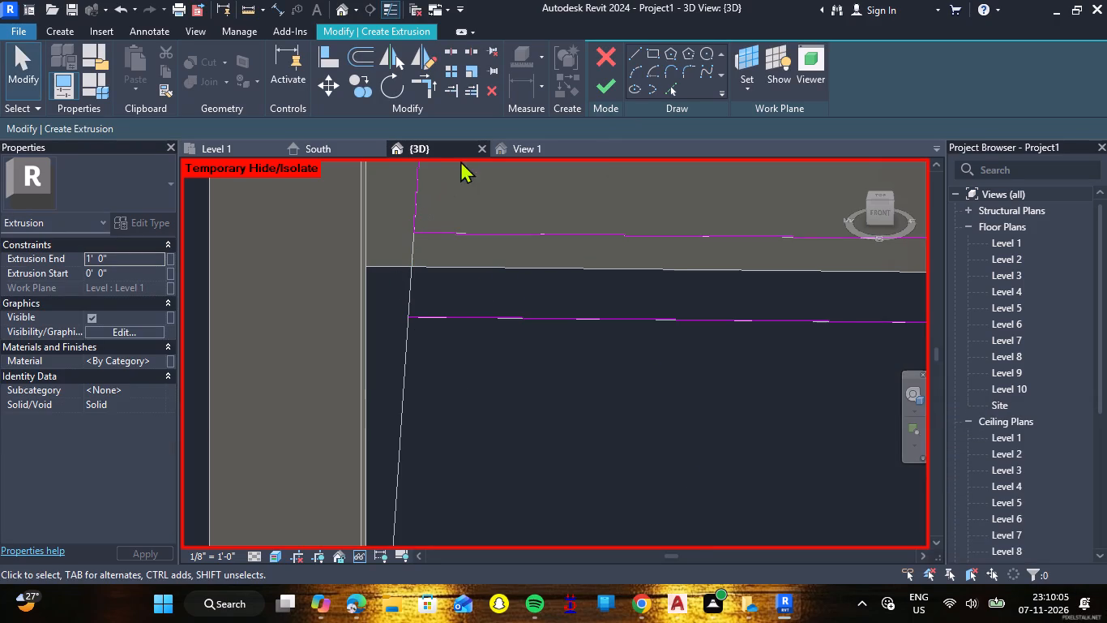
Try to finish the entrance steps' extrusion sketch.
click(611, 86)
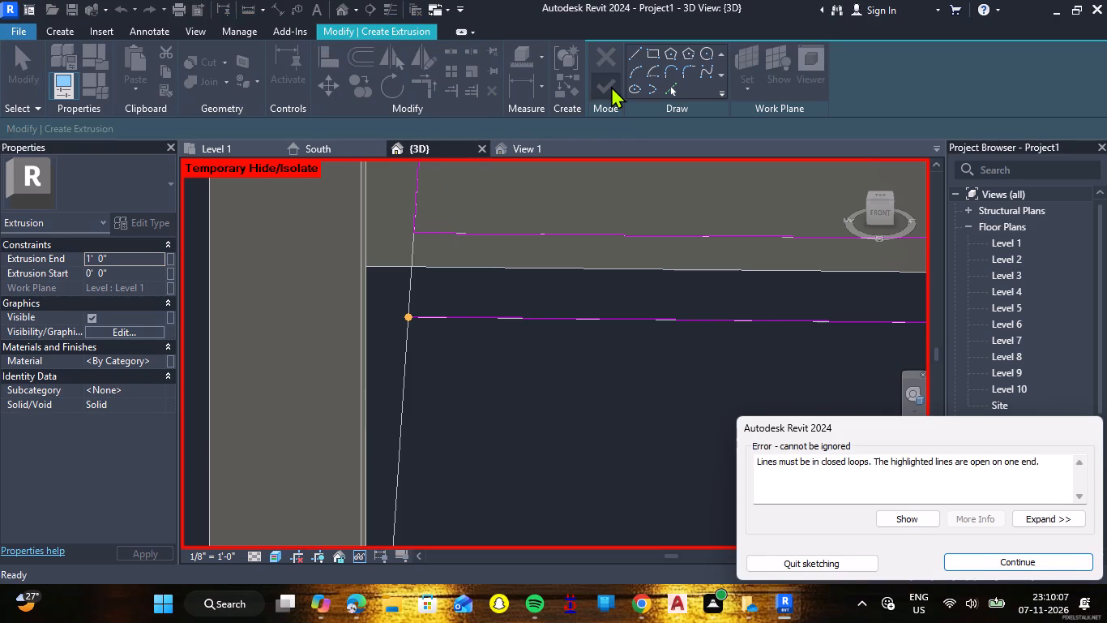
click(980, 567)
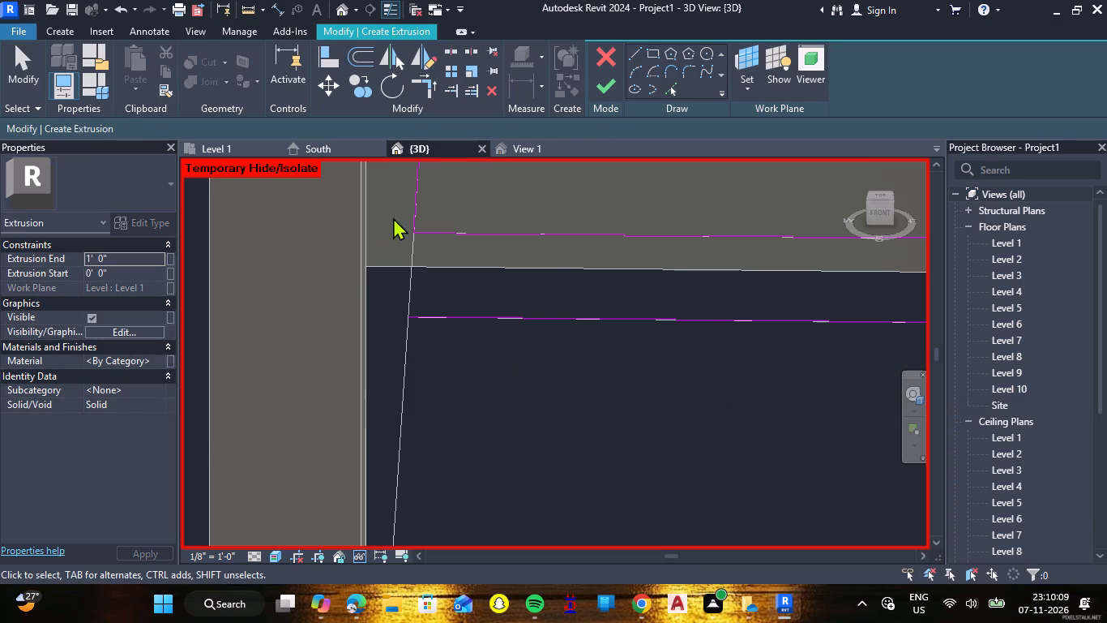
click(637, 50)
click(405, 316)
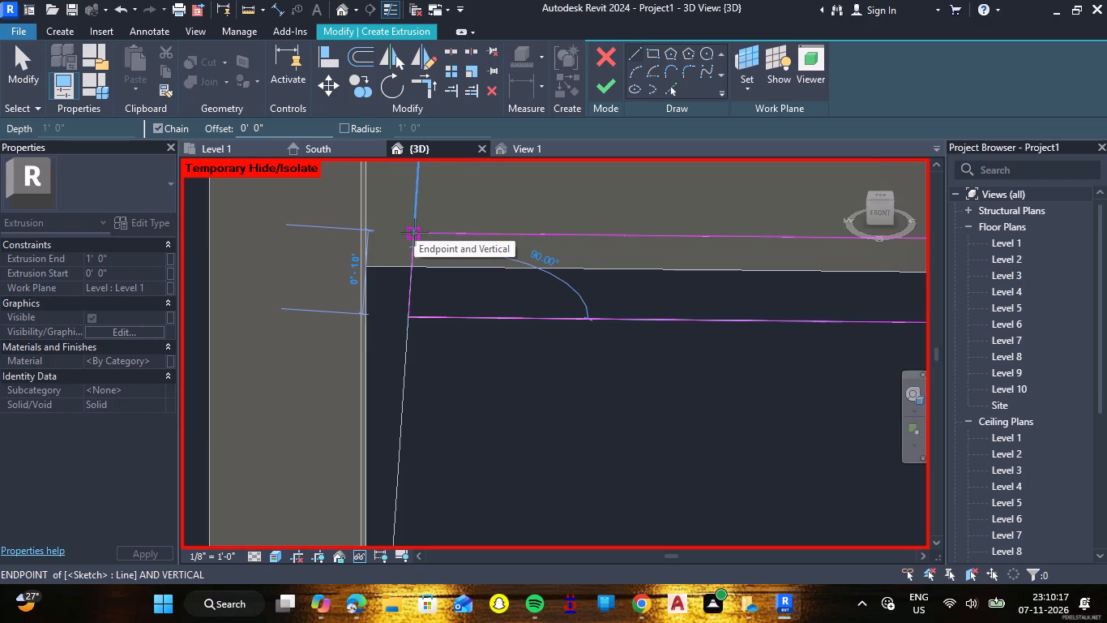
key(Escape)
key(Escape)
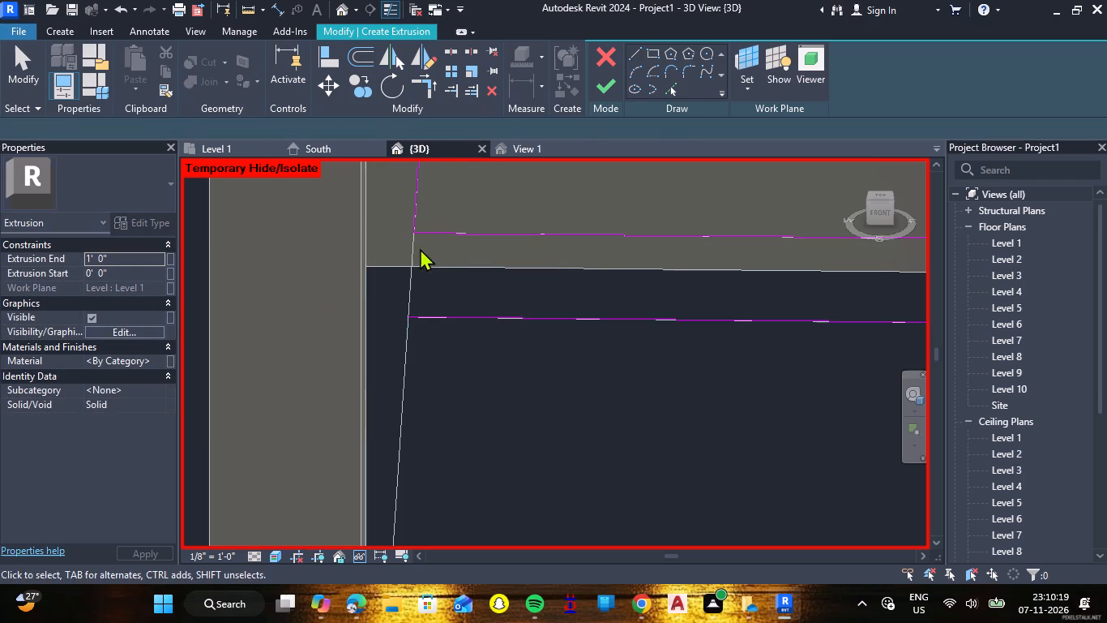
Delete the short sketch line joining the wall-side and middle step lines at the side-wall end.
click(417, 214)
scroll(504, 324, down, 4)
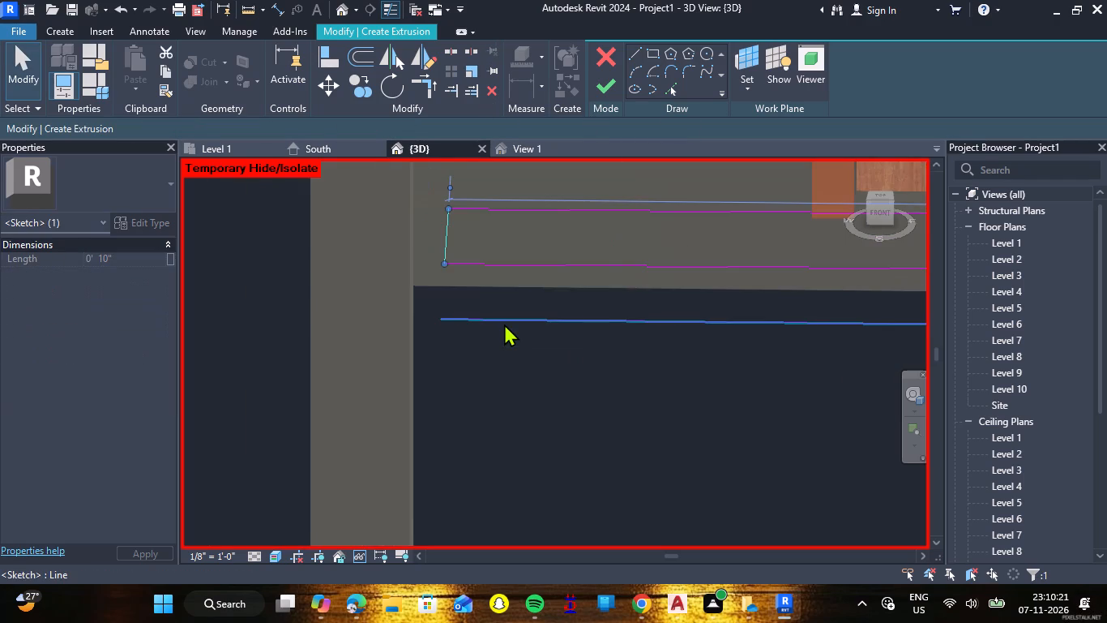
key(Delete)
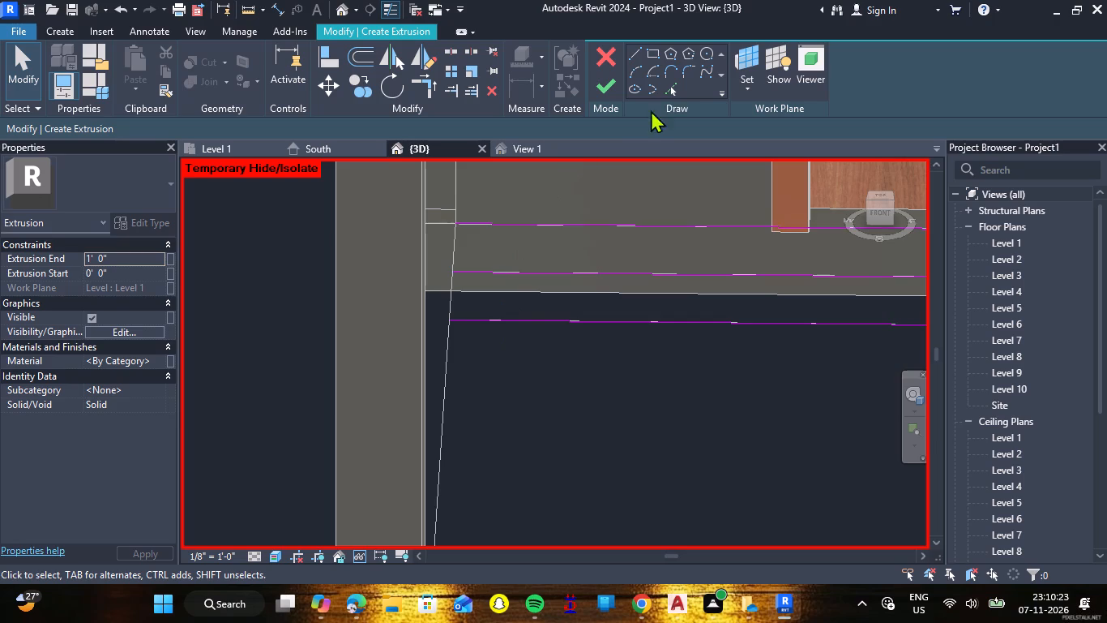
Pick the CAD plan's side line at the side-wall end as a sketch line and trim it at the outermost step line.
click(669, 88)
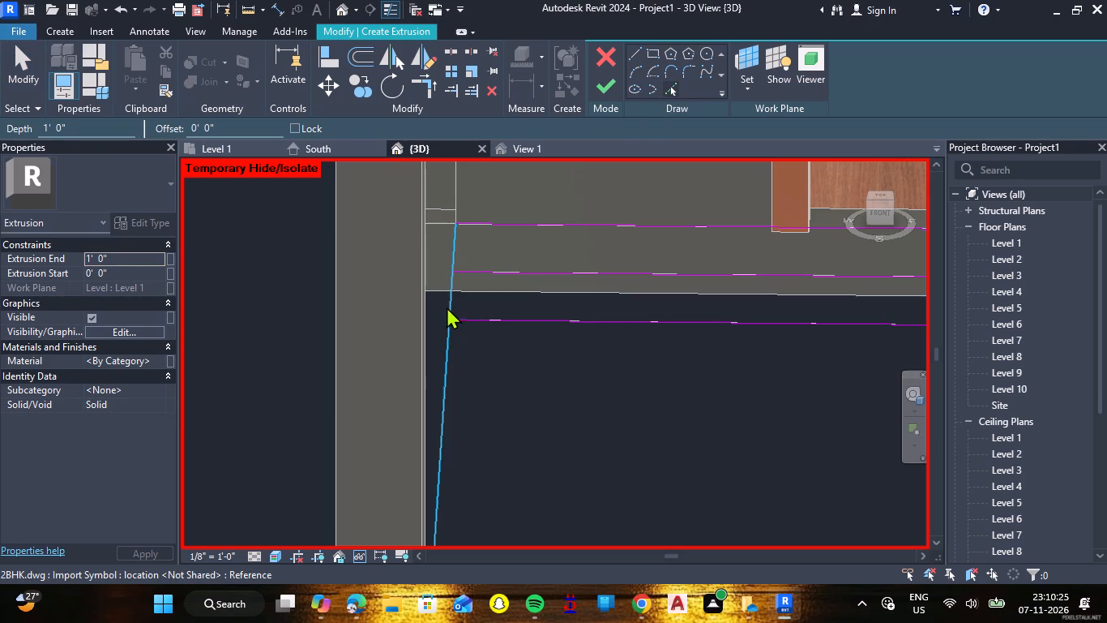
click(445, 307)
key(Escape)
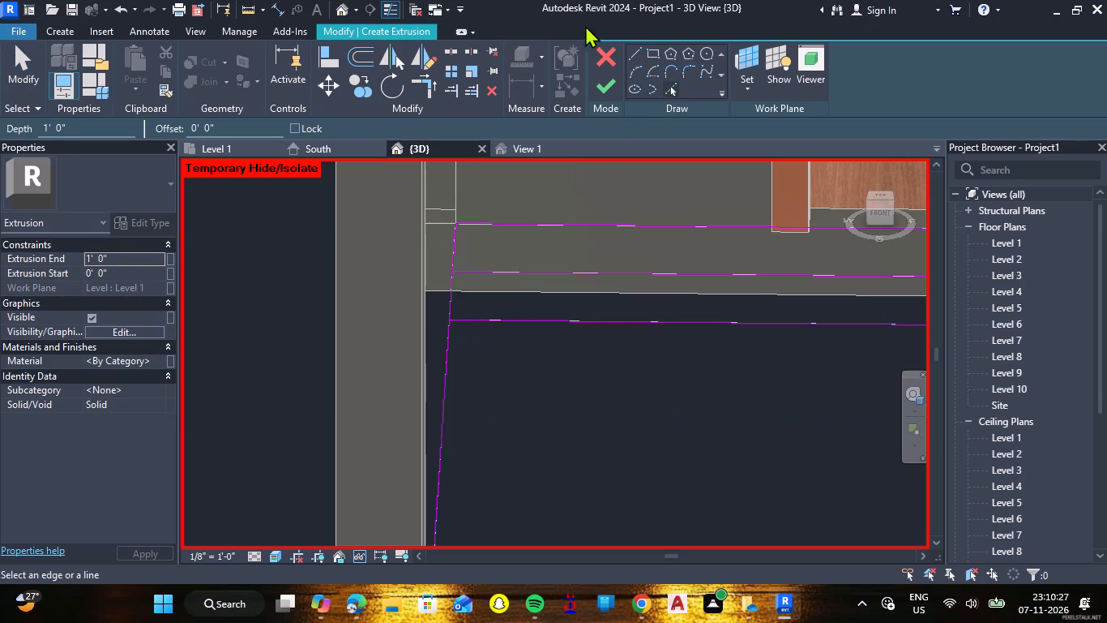
click(433, 97)
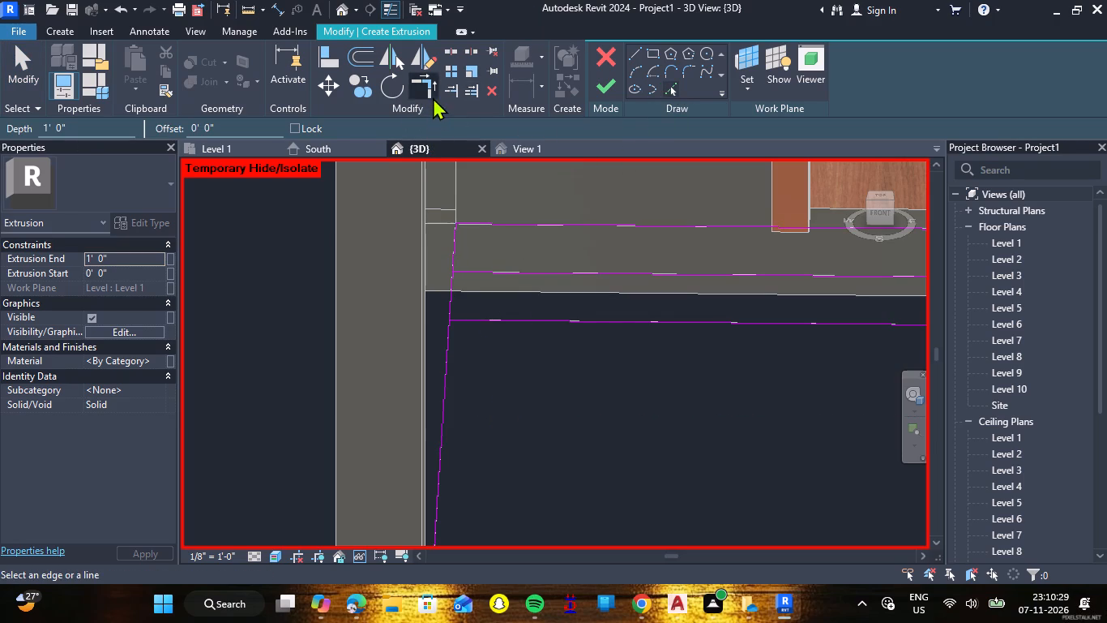
click(453, 299)
click(493, 319)
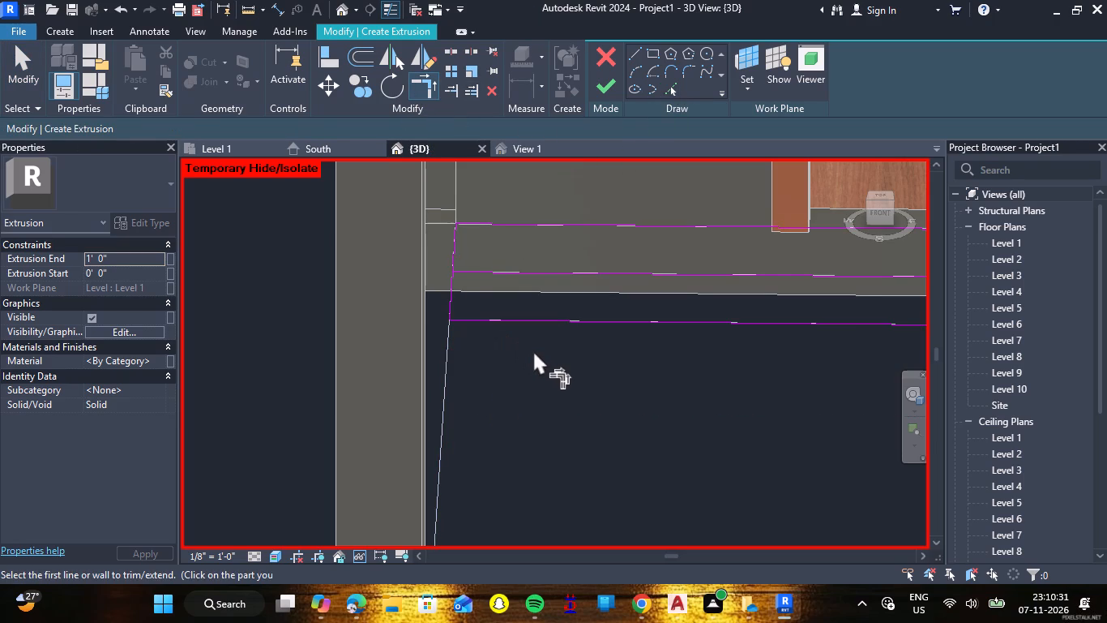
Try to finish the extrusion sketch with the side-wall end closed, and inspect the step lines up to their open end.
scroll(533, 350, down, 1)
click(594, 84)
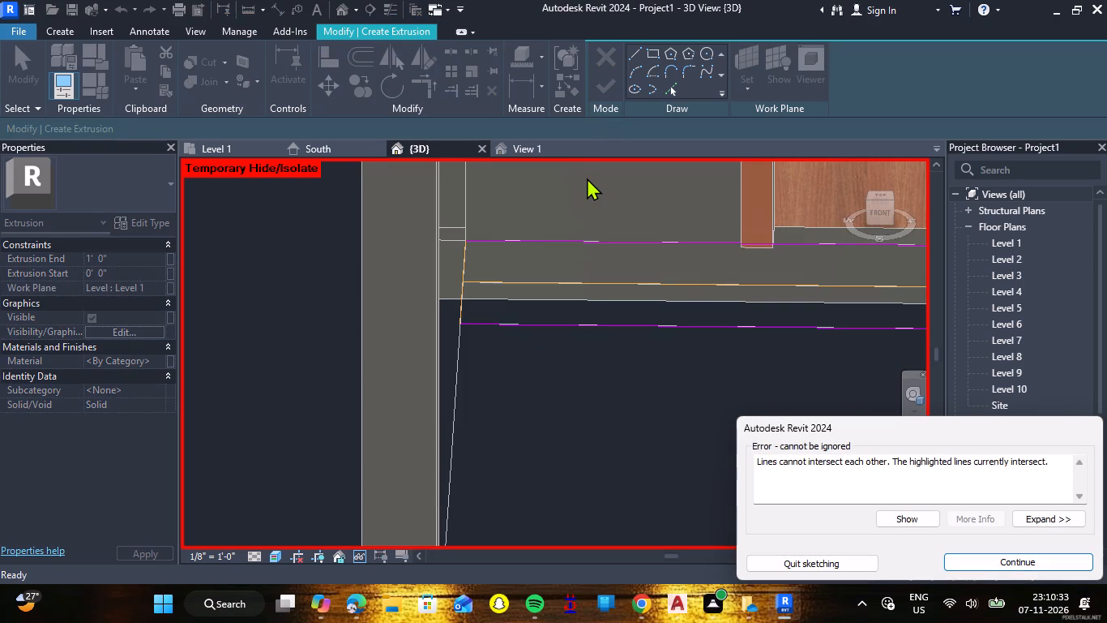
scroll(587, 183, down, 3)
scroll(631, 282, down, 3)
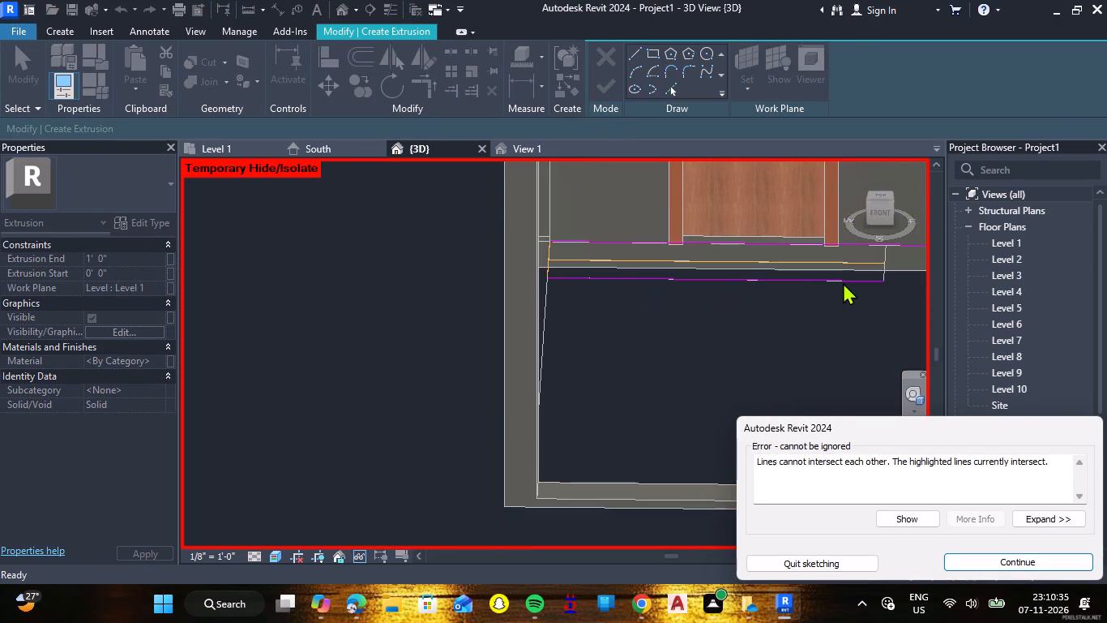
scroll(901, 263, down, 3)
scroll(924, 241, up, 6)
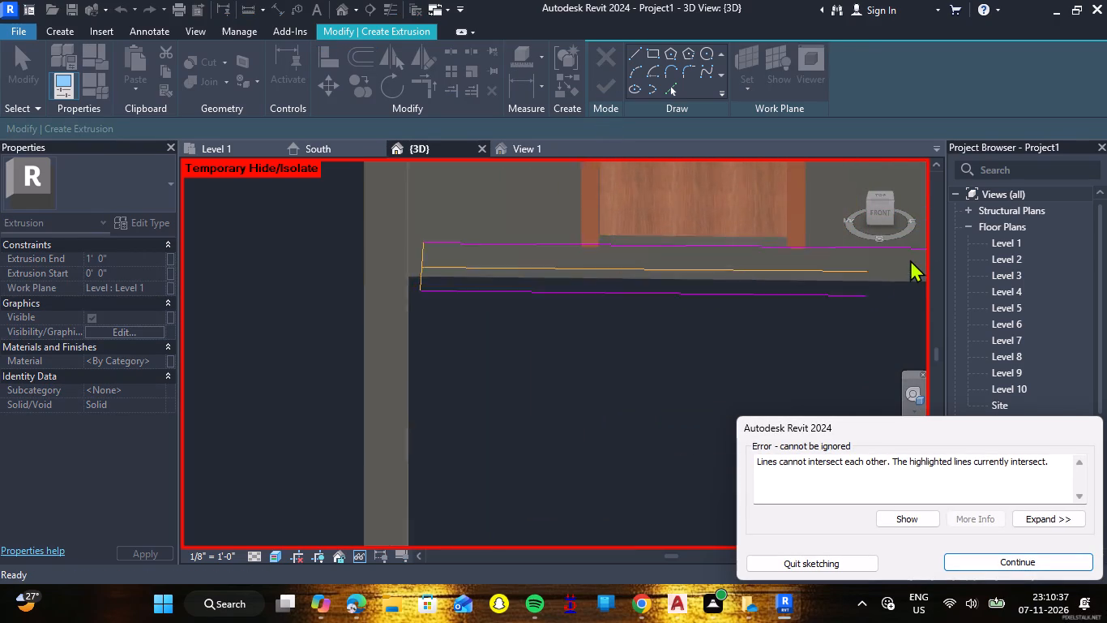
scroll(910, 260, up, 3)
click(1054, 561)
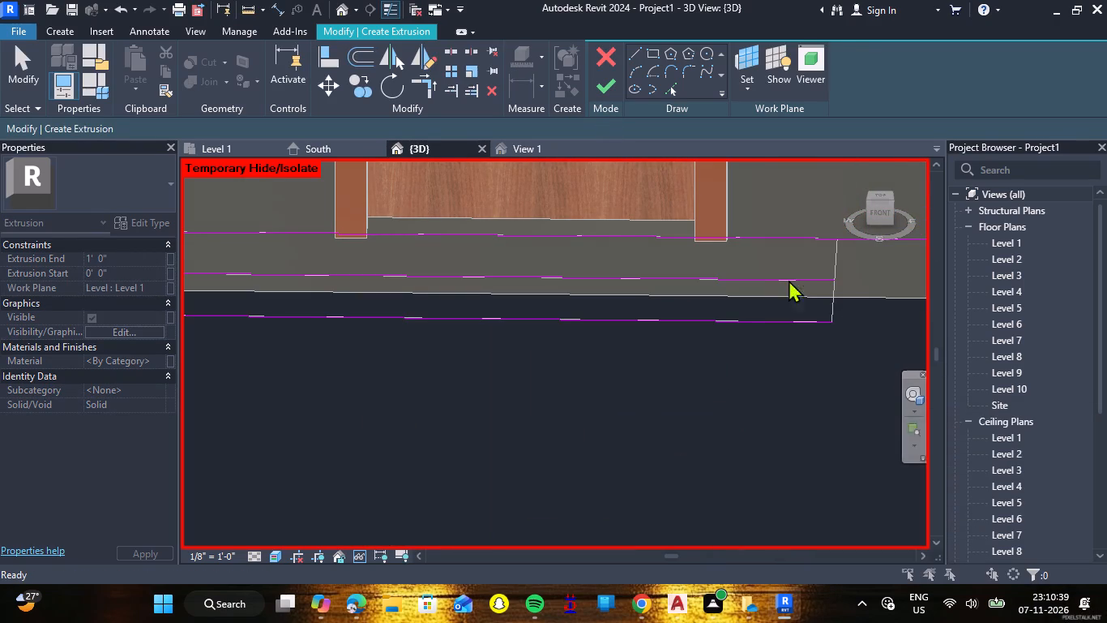
Pick the CAD side line at the steps' open end, away from the side wall, as a sketch line.
click(670, 91)
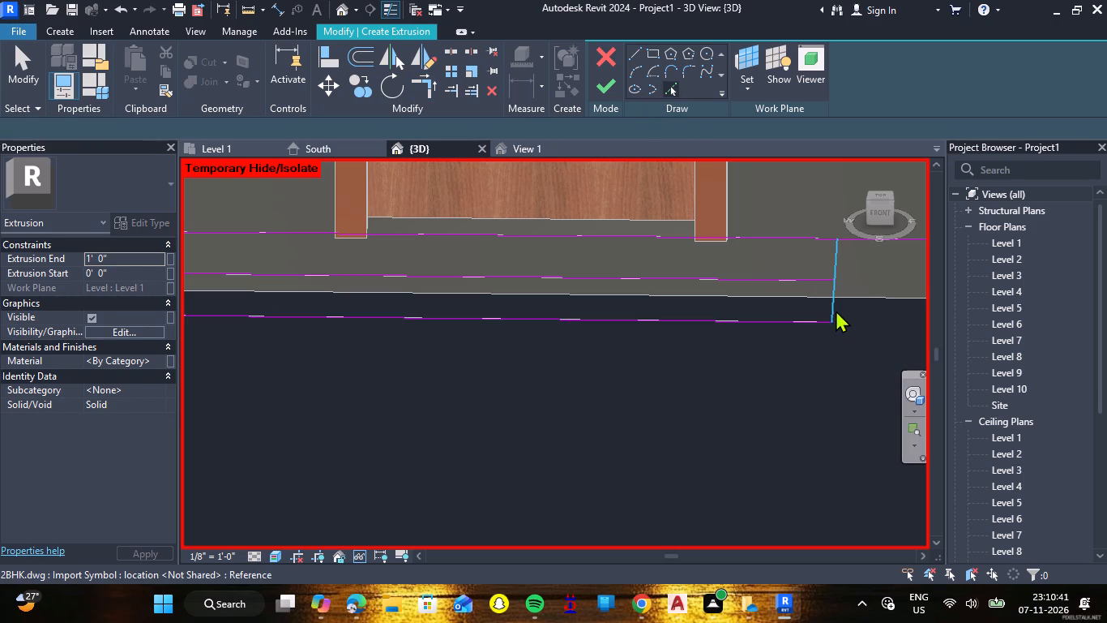
click(837, 301)
key(Escape)
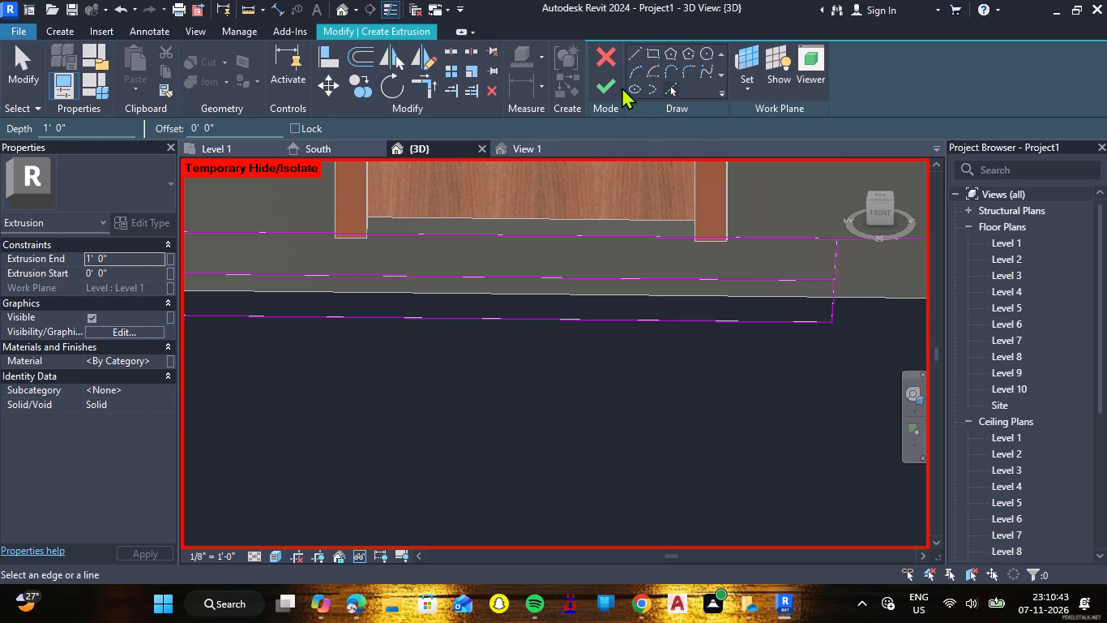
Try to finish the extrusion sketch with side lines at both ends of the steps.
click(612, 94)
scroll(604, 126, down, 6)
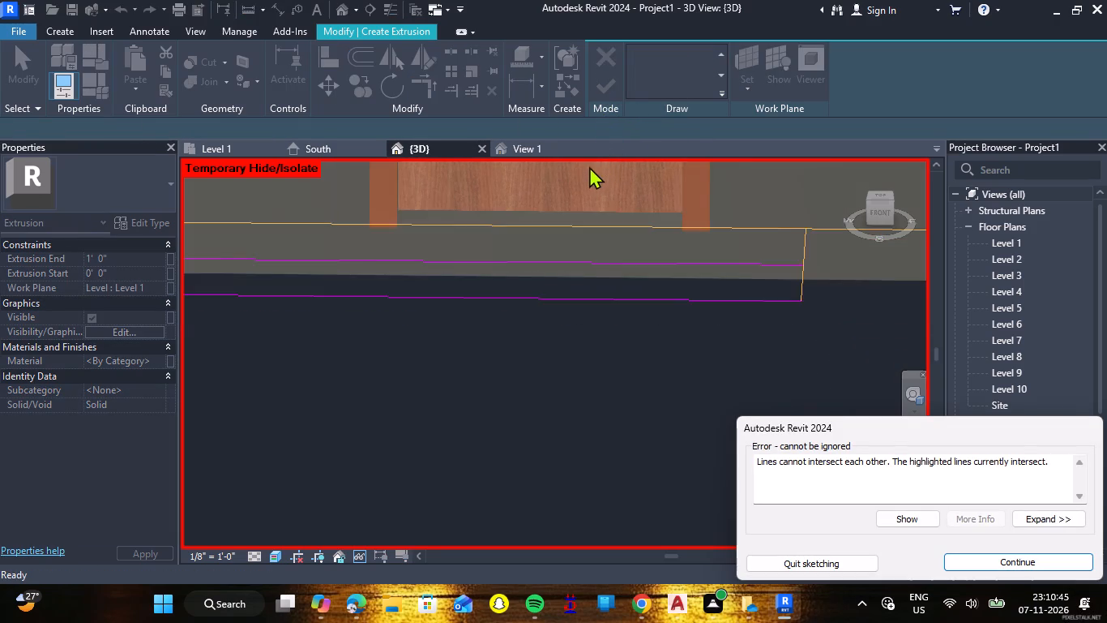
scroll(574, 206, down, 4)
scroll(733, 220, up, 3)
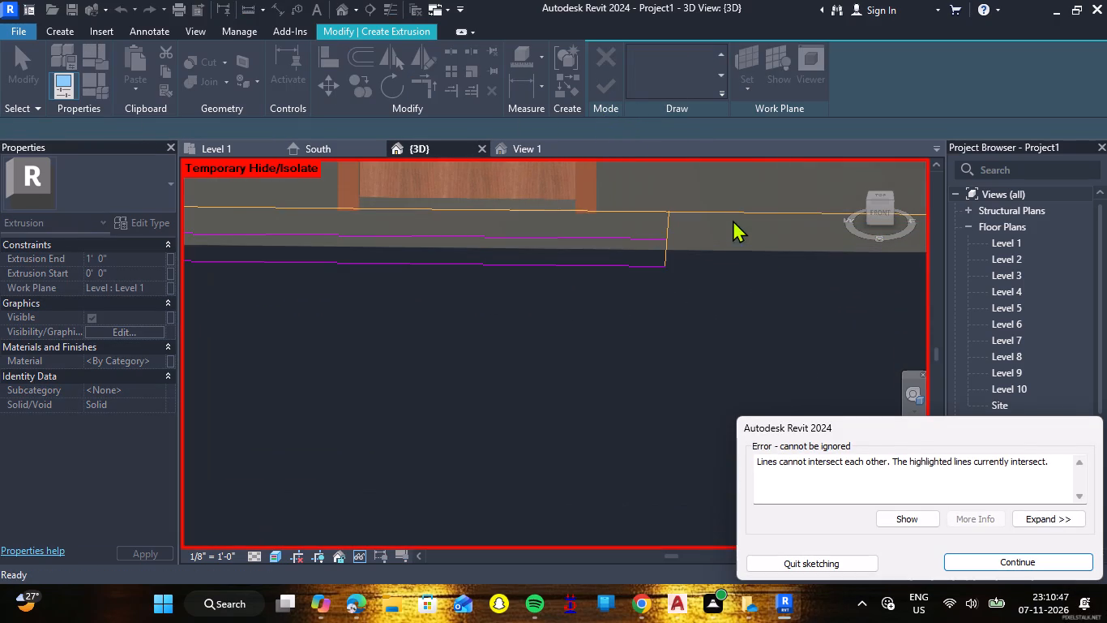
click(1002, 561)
Trim the wall-side sketch line to a corner with the side line at the end away from the side wall.
scroll(707, 192, up, 2)
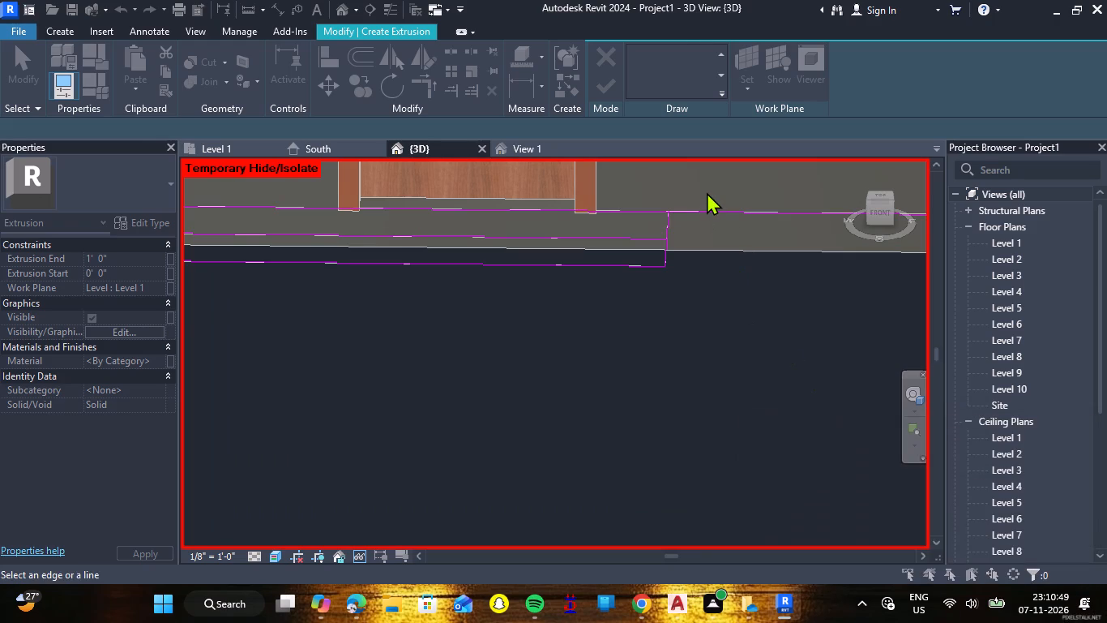
scroll(707, 192, up, 4)
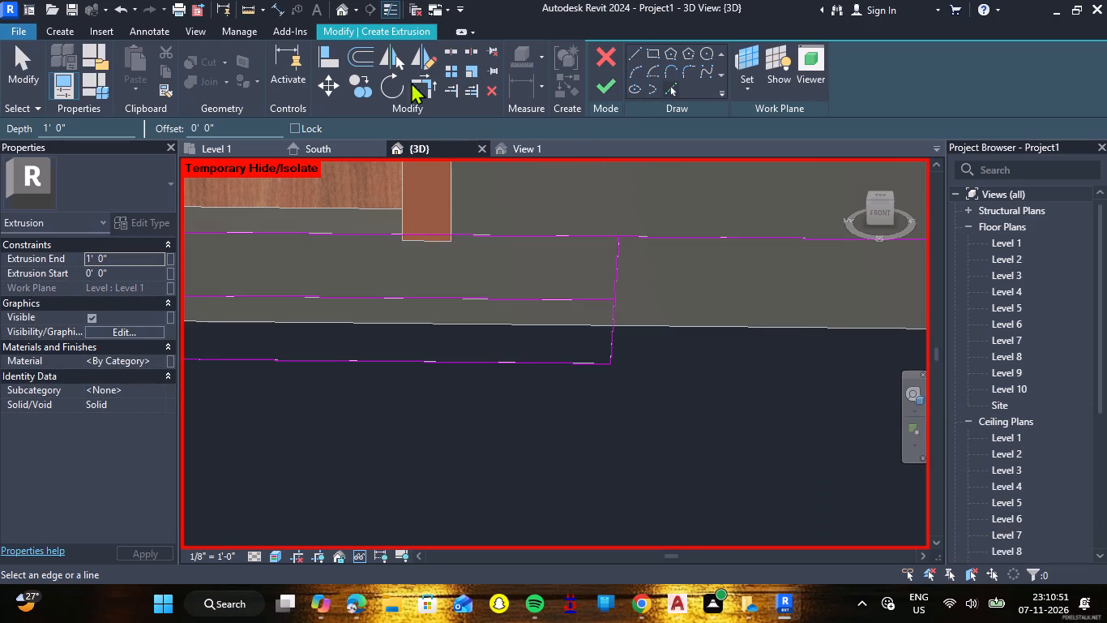
click(353, 55)
click(430, 88)
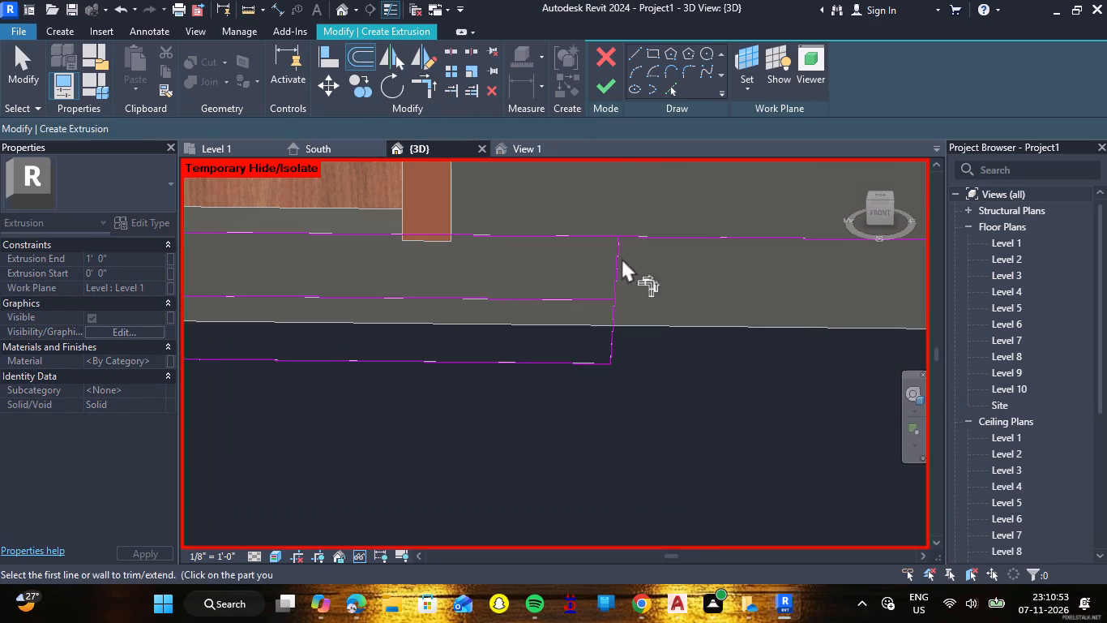
click(597, 227)
click(601, 237)
click(616, 256)
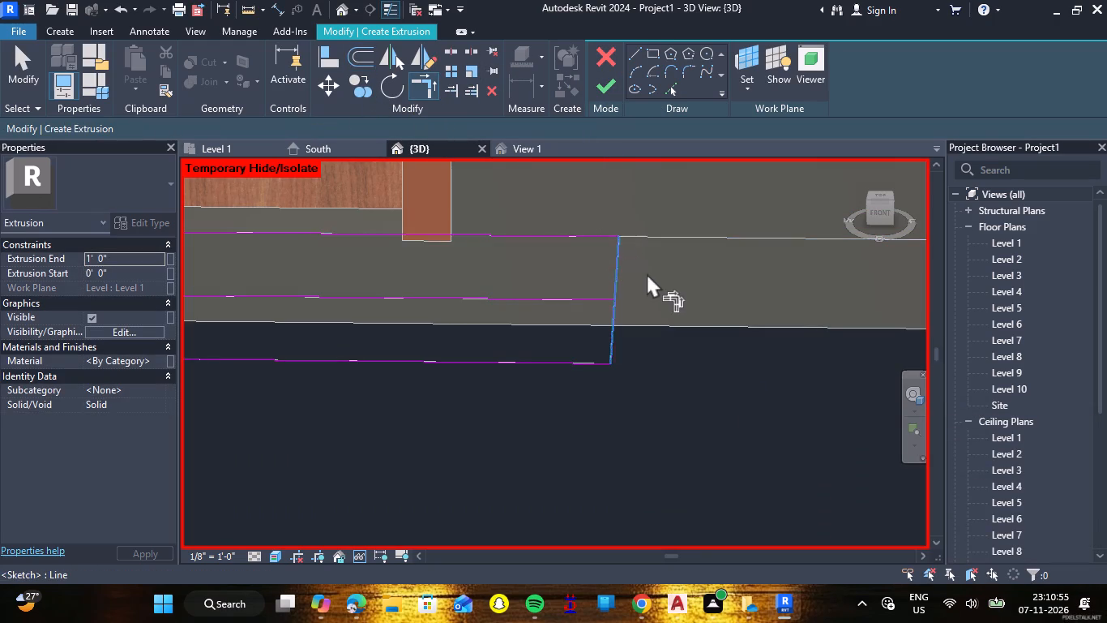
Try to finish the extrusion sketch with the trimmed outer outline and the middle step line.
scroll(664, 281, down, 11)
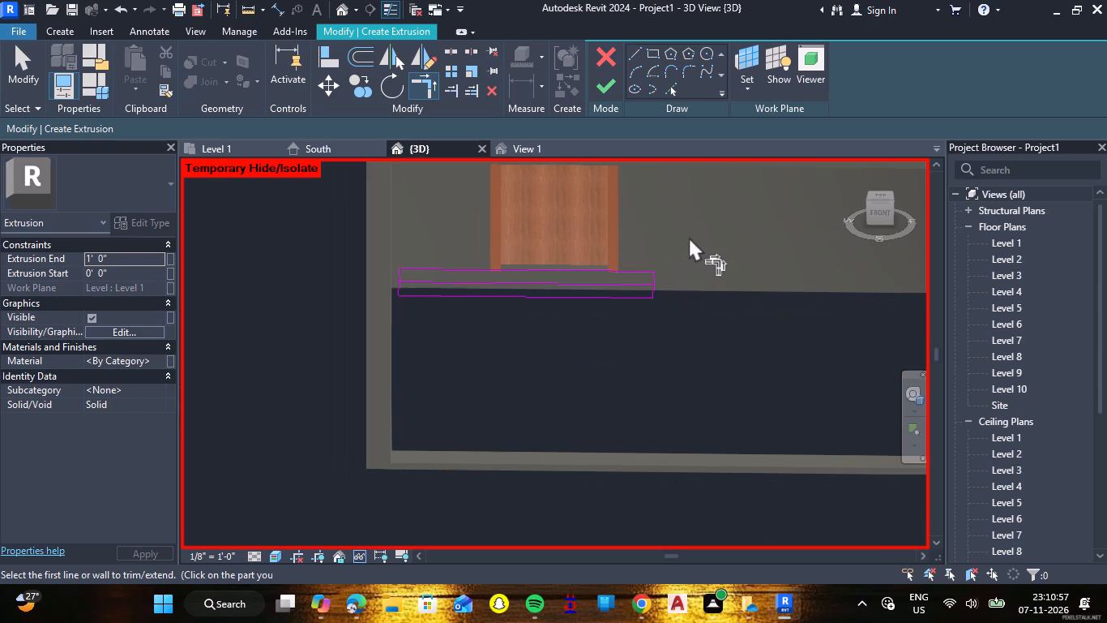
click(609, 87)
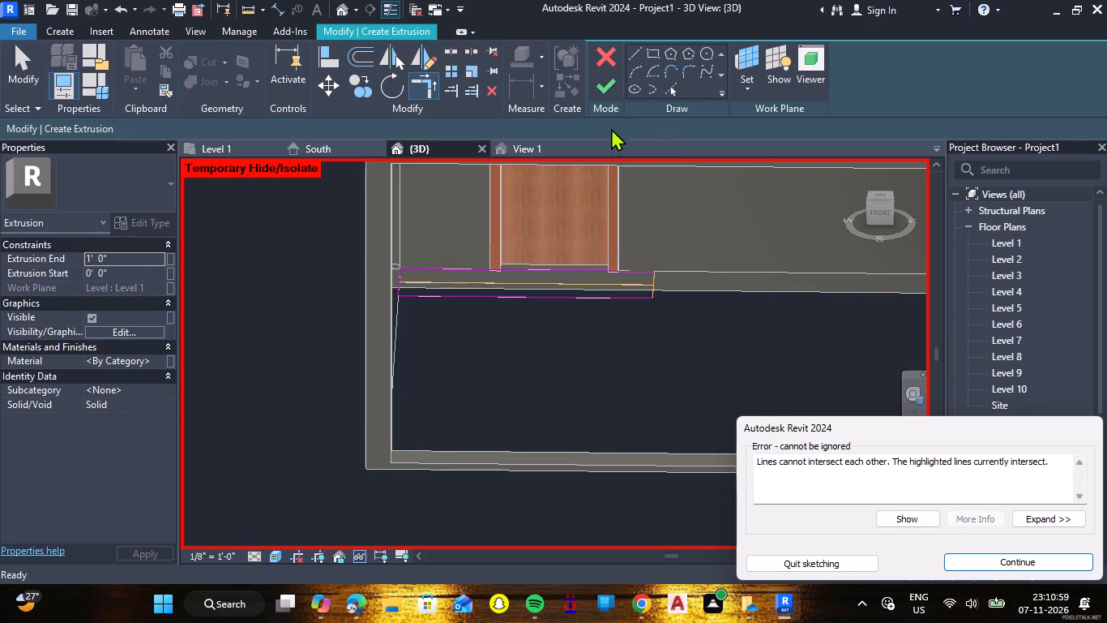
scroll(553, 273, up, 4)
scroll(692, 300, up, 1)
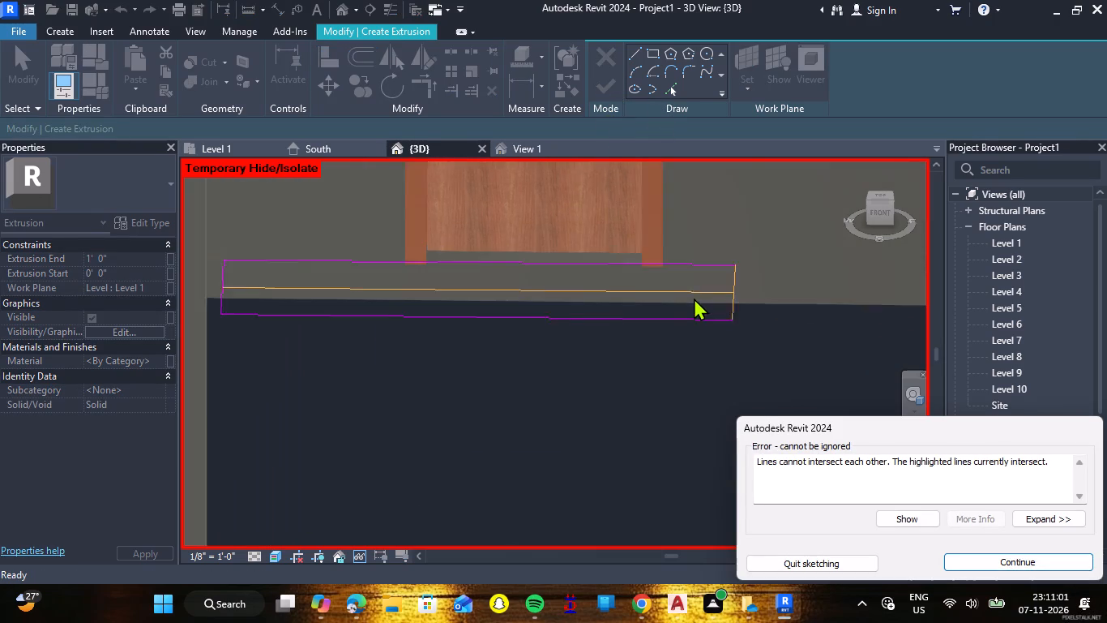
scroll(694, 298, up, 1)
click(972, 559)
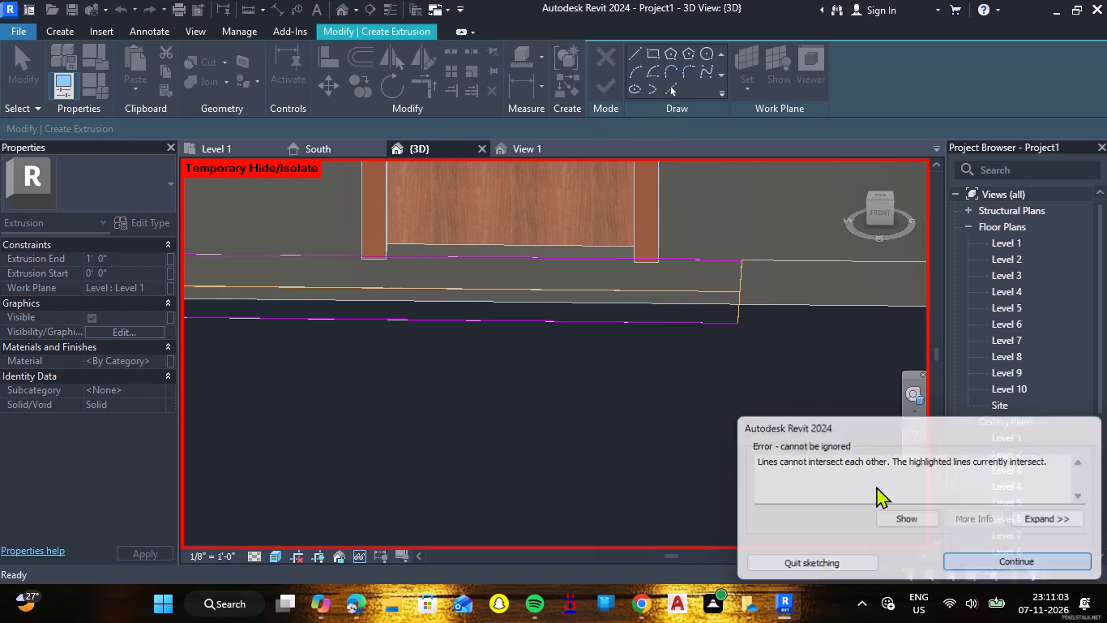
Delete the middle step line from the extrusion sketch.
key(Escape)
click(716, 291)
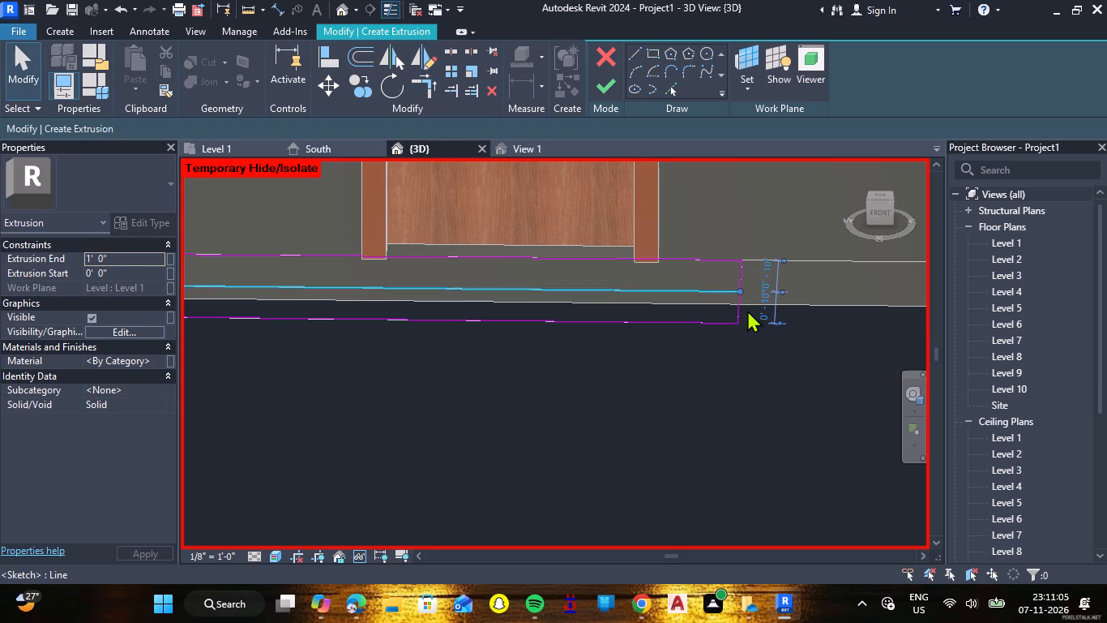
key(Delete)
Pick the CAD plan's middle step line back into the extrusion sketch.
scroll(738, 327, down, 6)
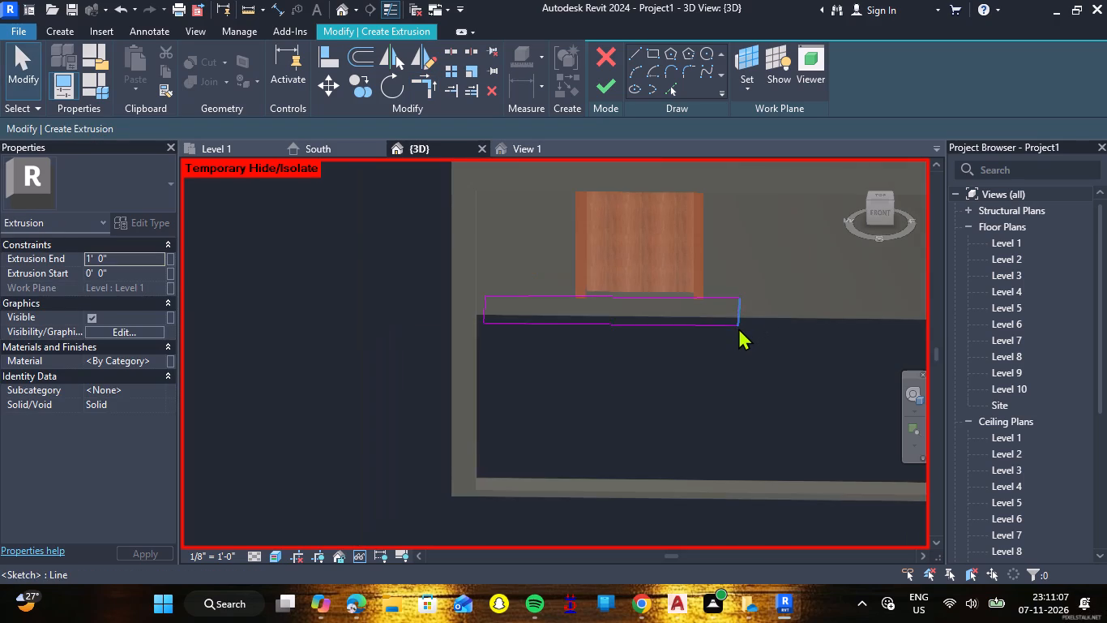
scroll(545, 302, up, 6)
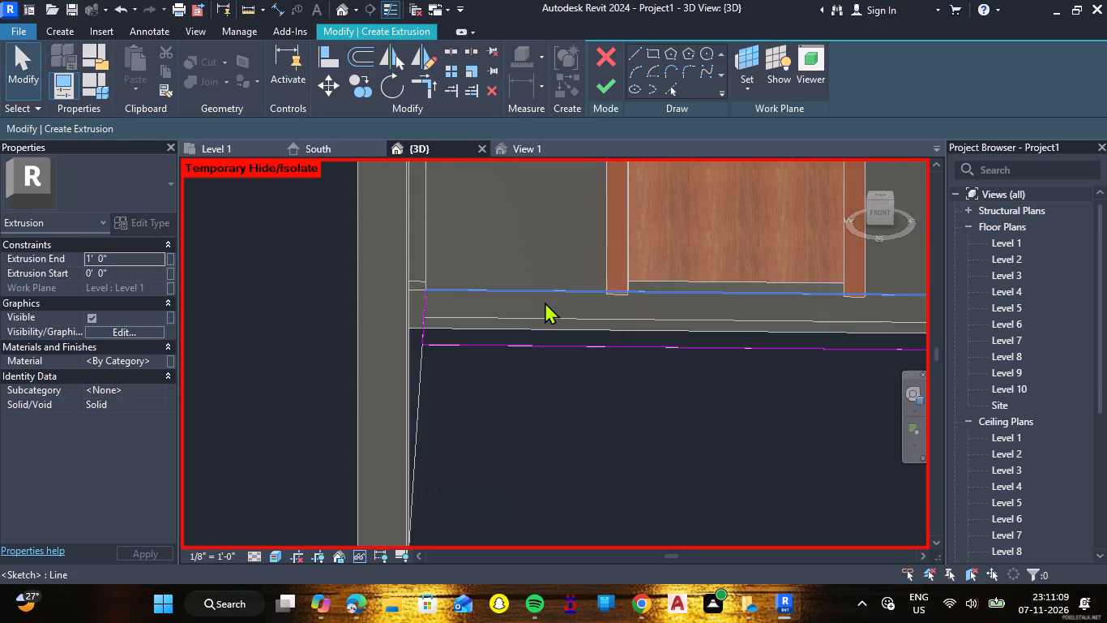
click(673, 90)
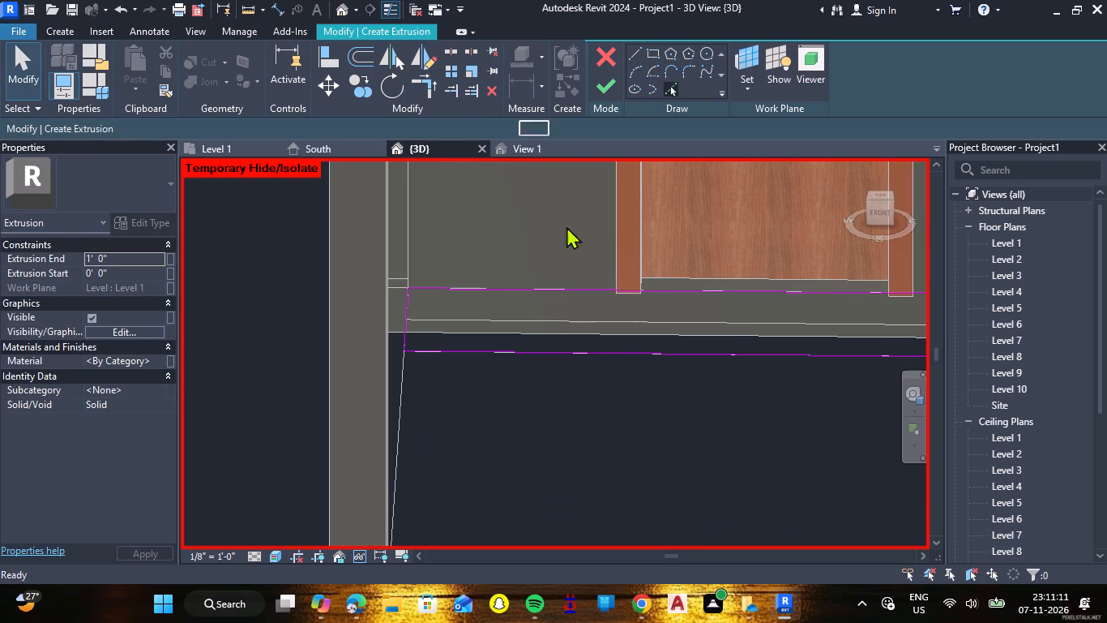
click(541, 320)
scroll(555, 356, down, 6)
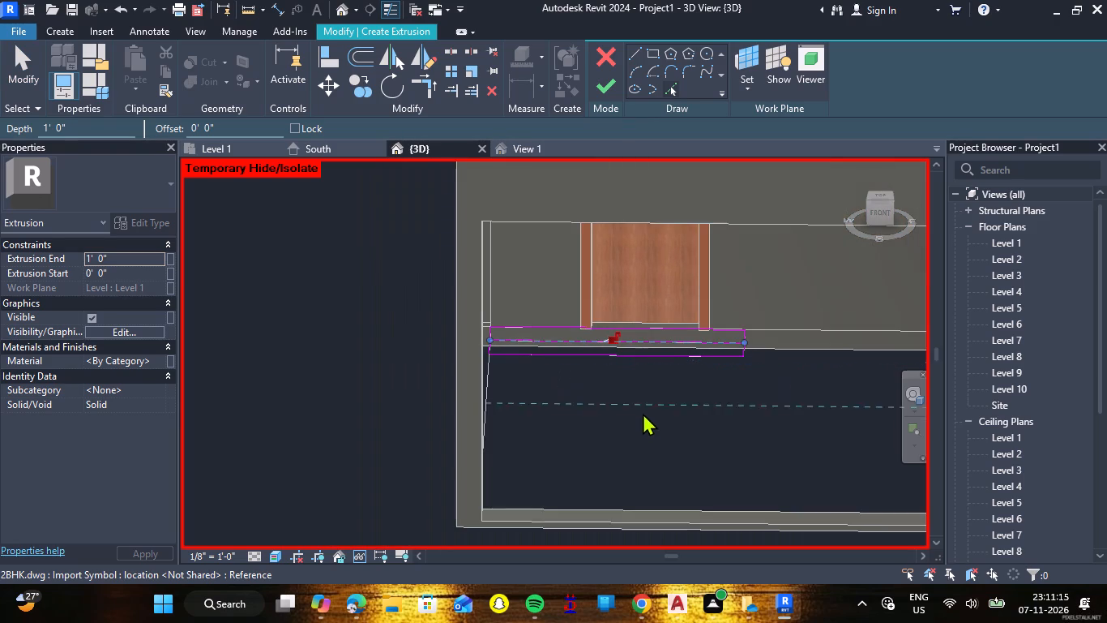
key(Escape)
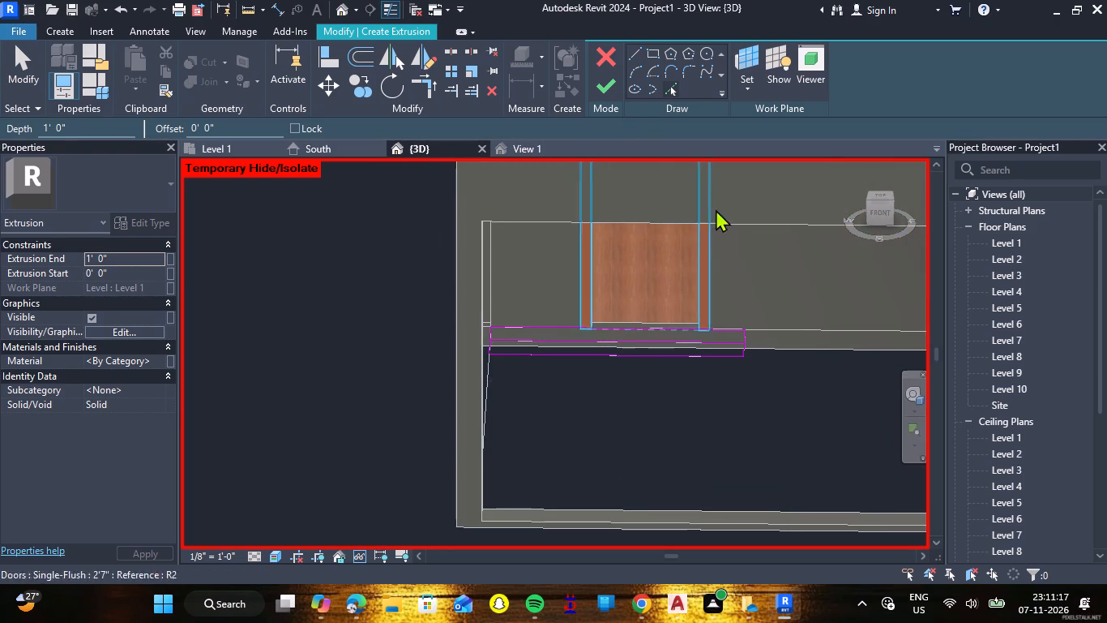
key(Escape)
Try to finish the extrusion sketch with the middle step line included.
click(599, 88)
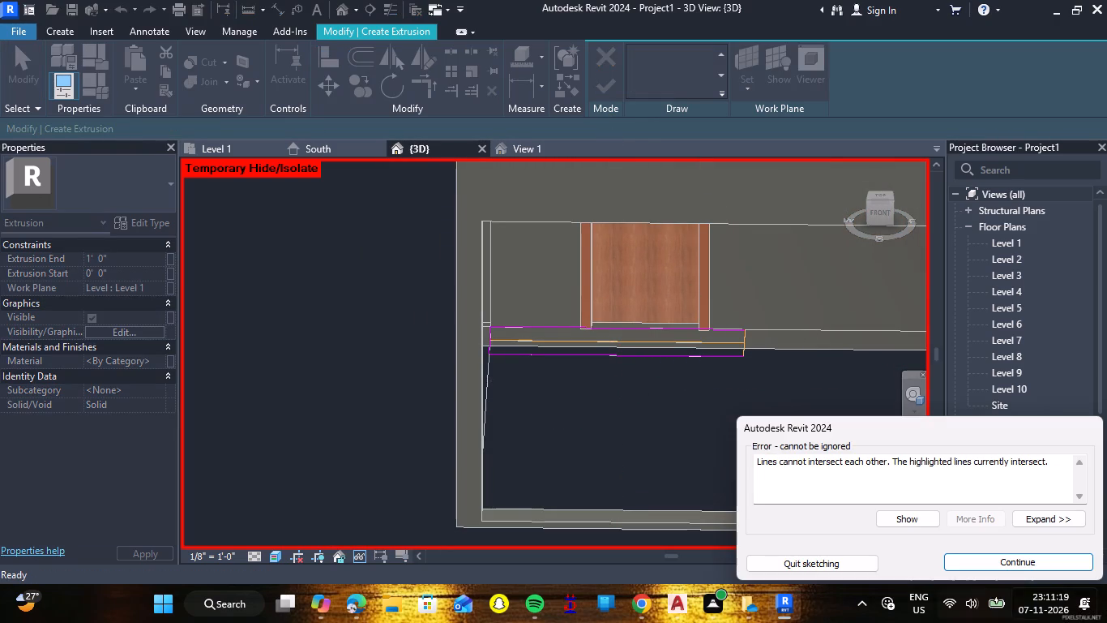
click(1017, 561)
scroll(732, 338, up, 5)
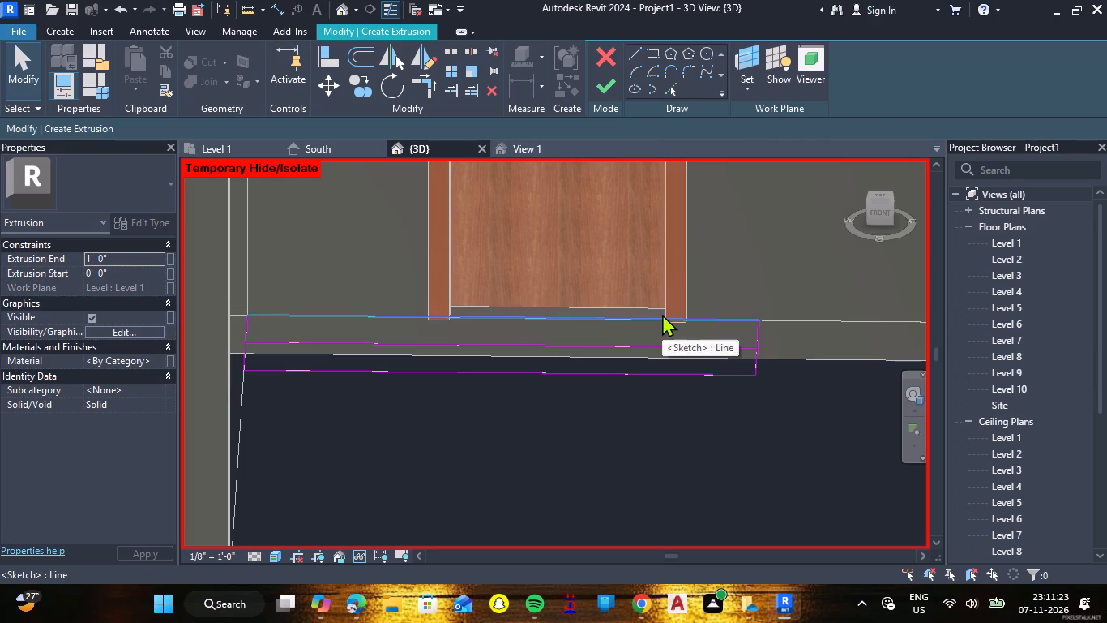
Examine the entrance step extrusion sketch in the 3D view, the South elevation and the Level 1 plan.
shift+middle_drag(622, 440, 621, 440)
shift+right_drag(622, 440, 603, 442)
shift+middle_drag(621, 440, 603, 442)
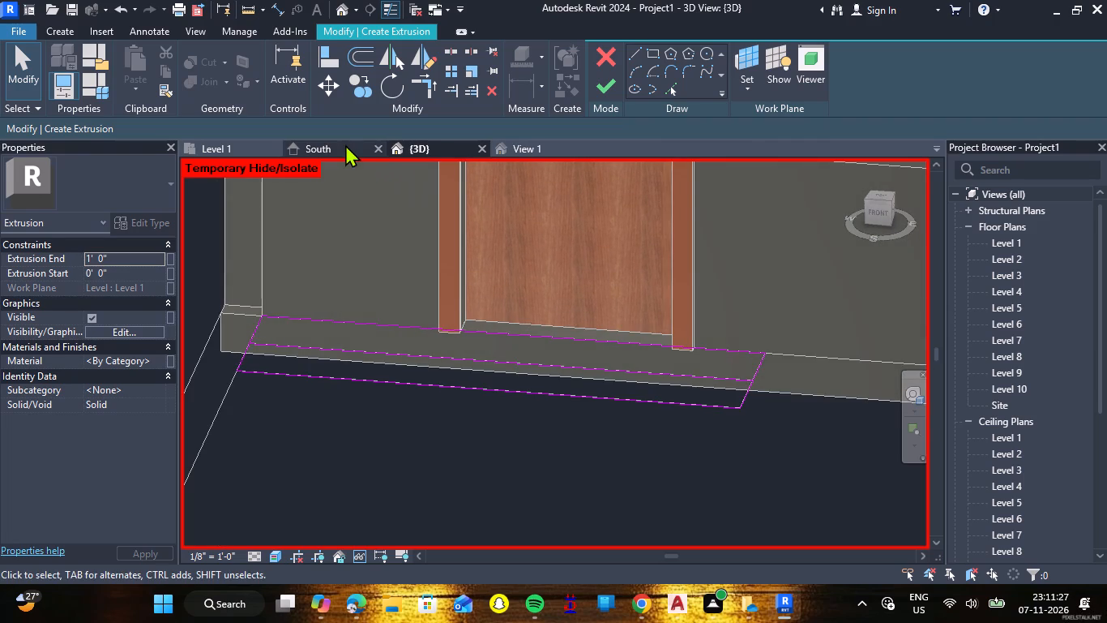
click(345, 144)
scroll(537, 406, up, 9)
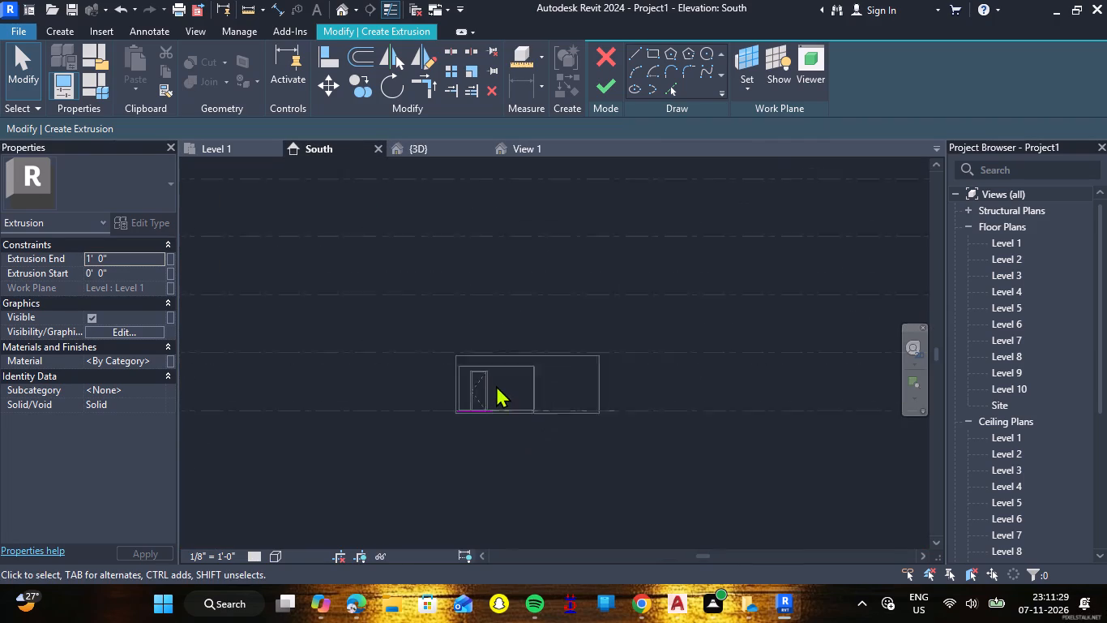
scroll(496, 385, up, 5)
scroll(458, 467, up, 6)
scroll(457, 467, down, 8)
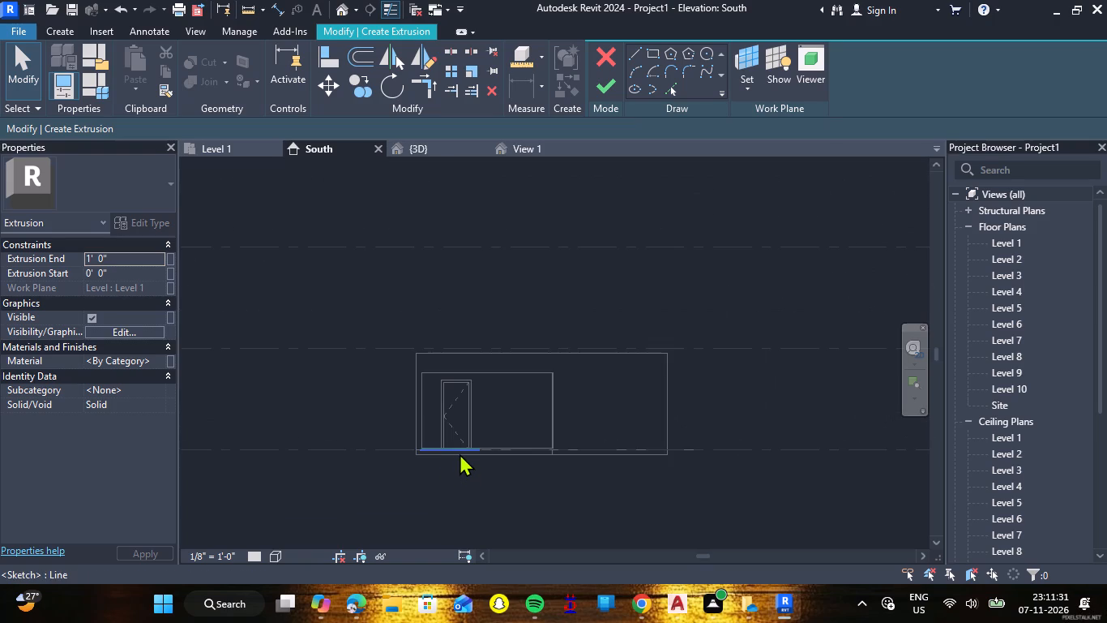
scroll(1031, 393, down, 7)
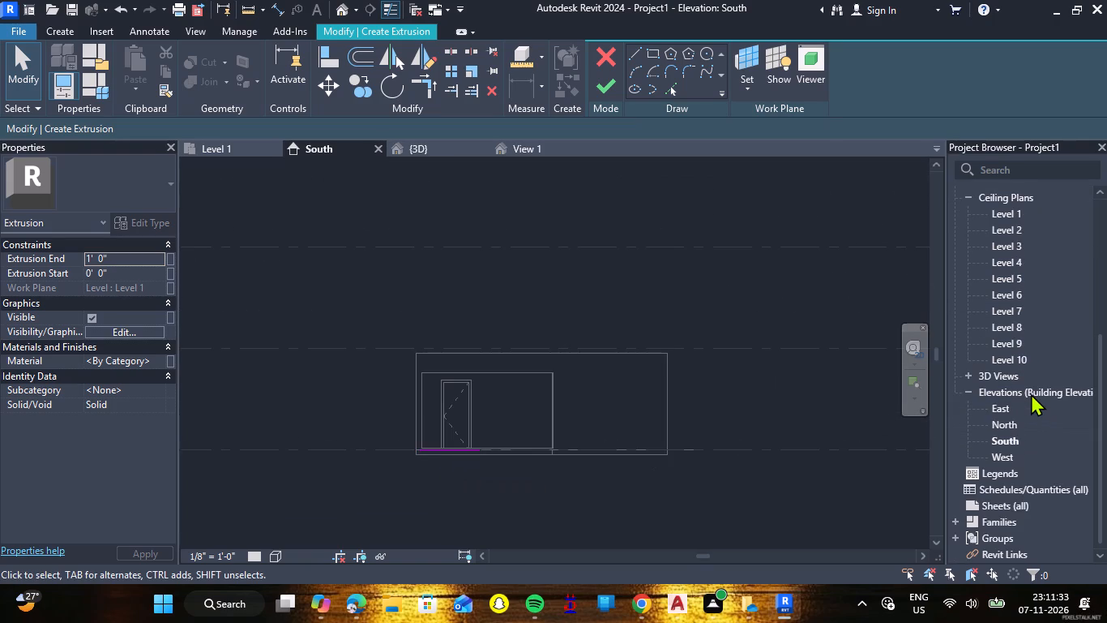
click(199, 145)
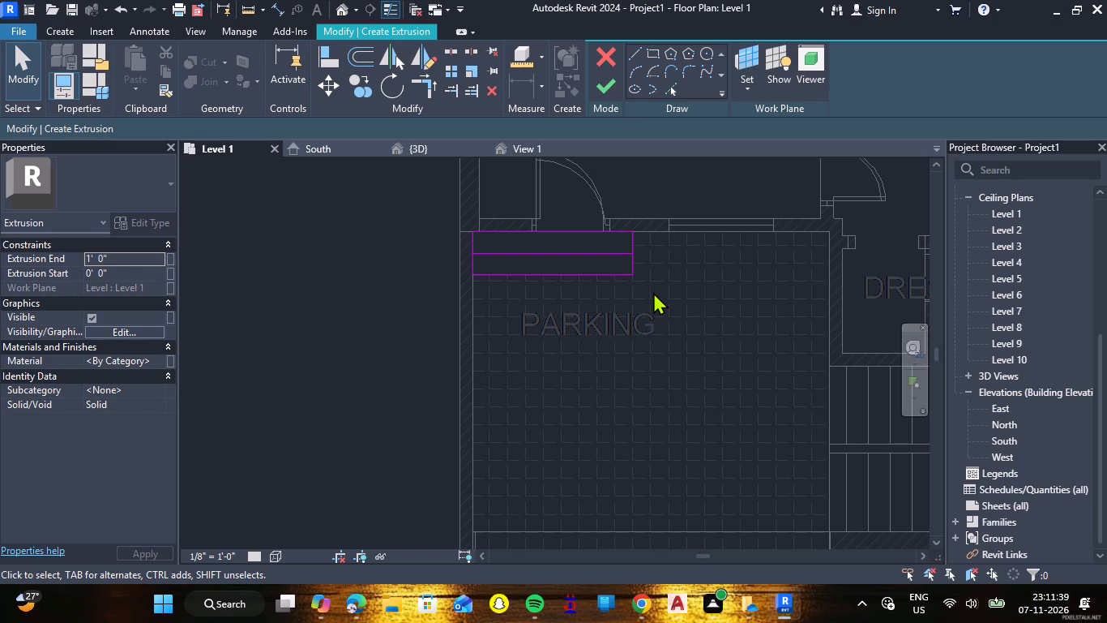
scroll(653, 292, down, 5)
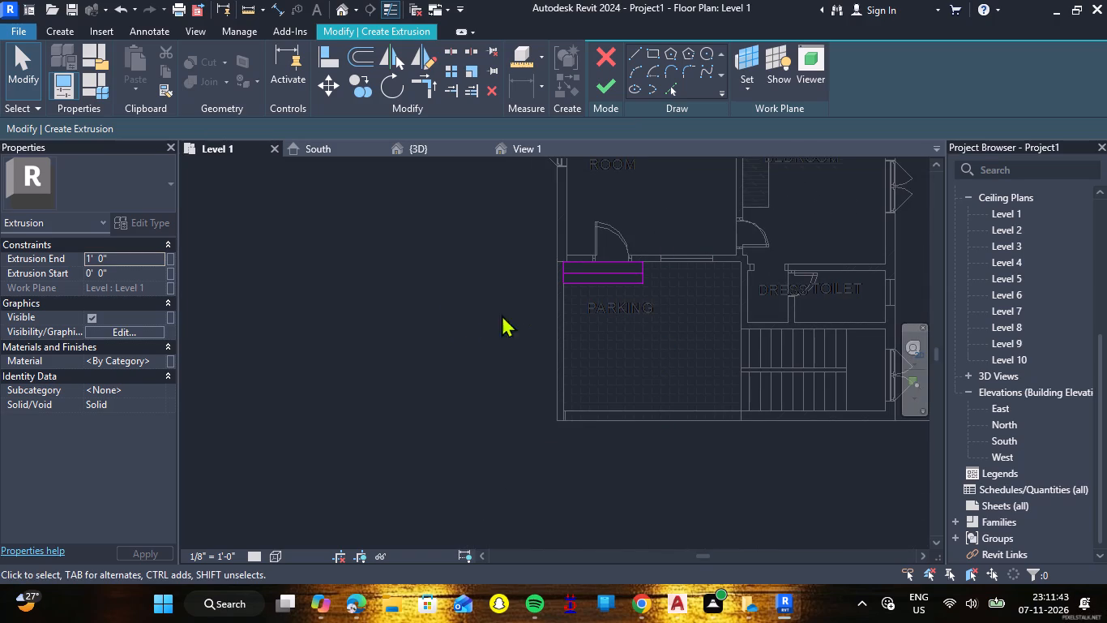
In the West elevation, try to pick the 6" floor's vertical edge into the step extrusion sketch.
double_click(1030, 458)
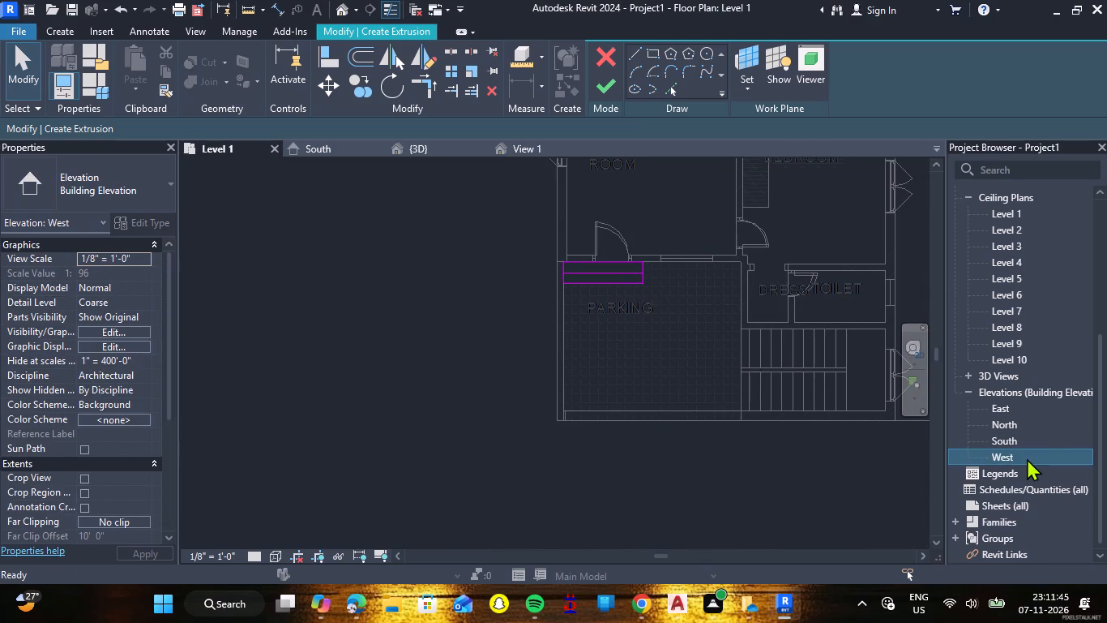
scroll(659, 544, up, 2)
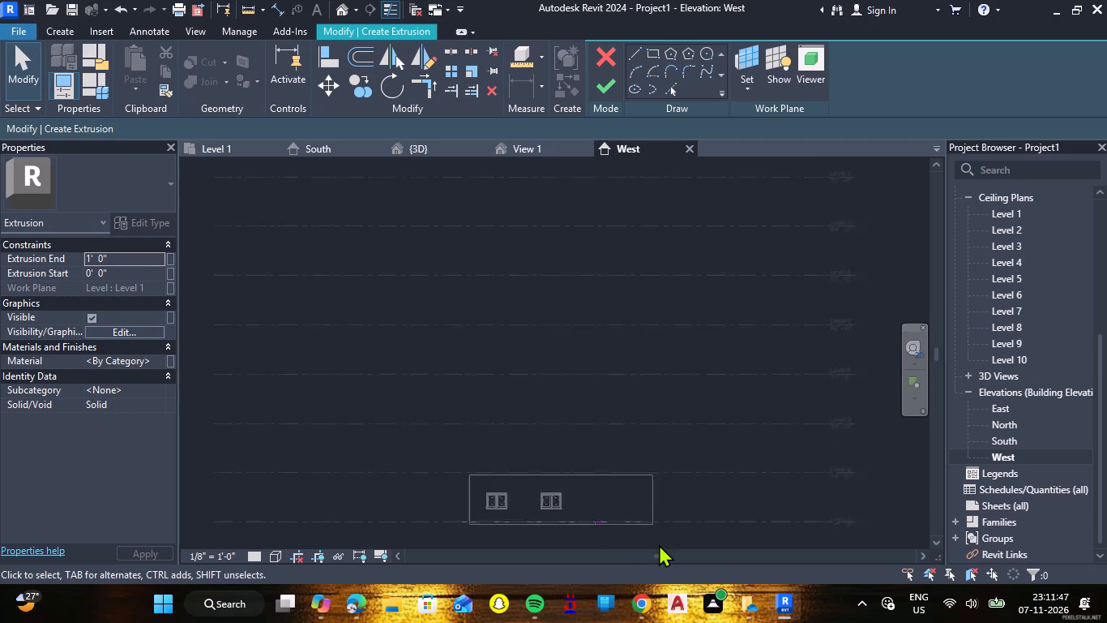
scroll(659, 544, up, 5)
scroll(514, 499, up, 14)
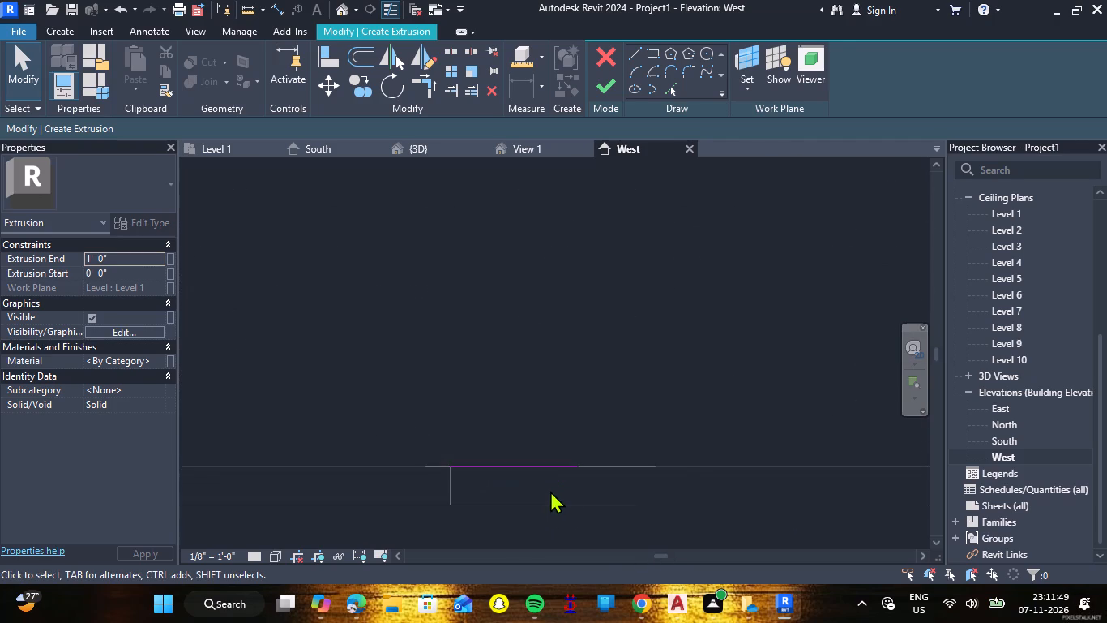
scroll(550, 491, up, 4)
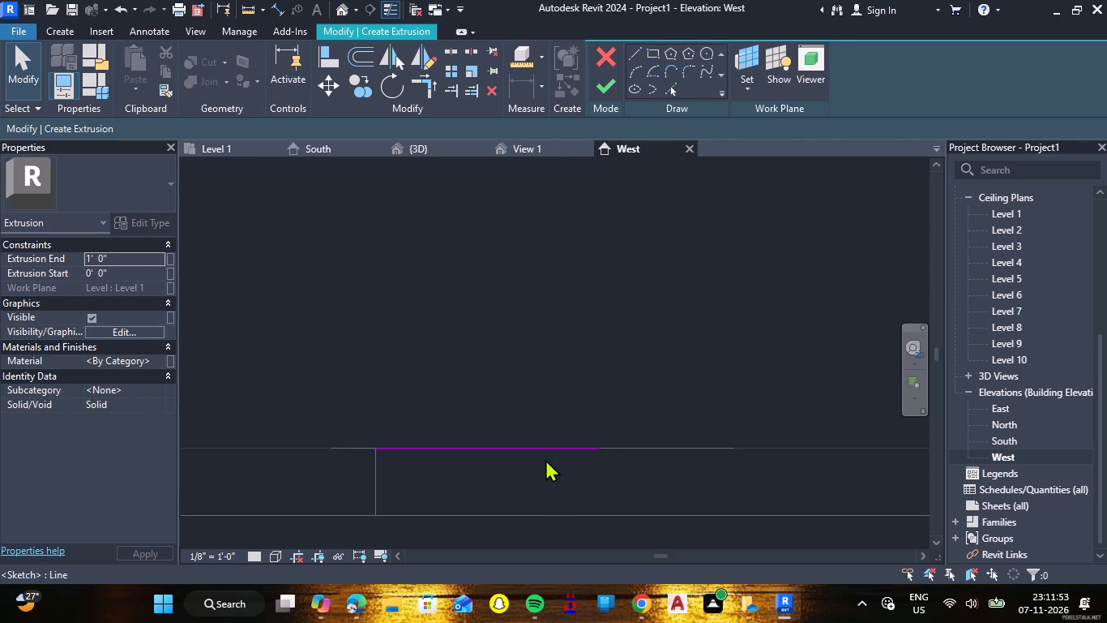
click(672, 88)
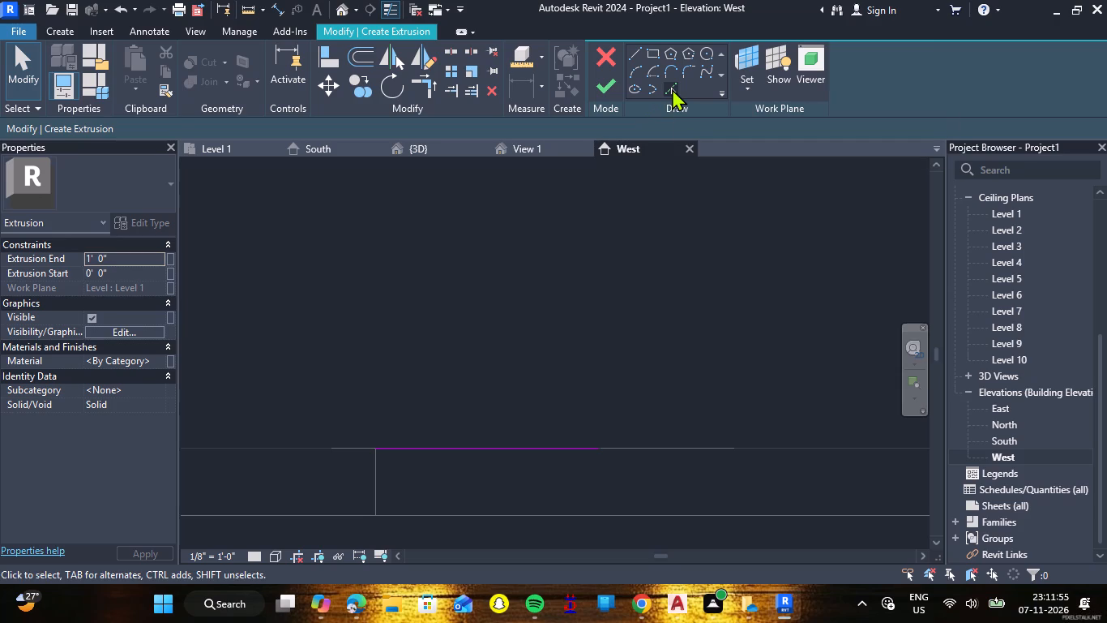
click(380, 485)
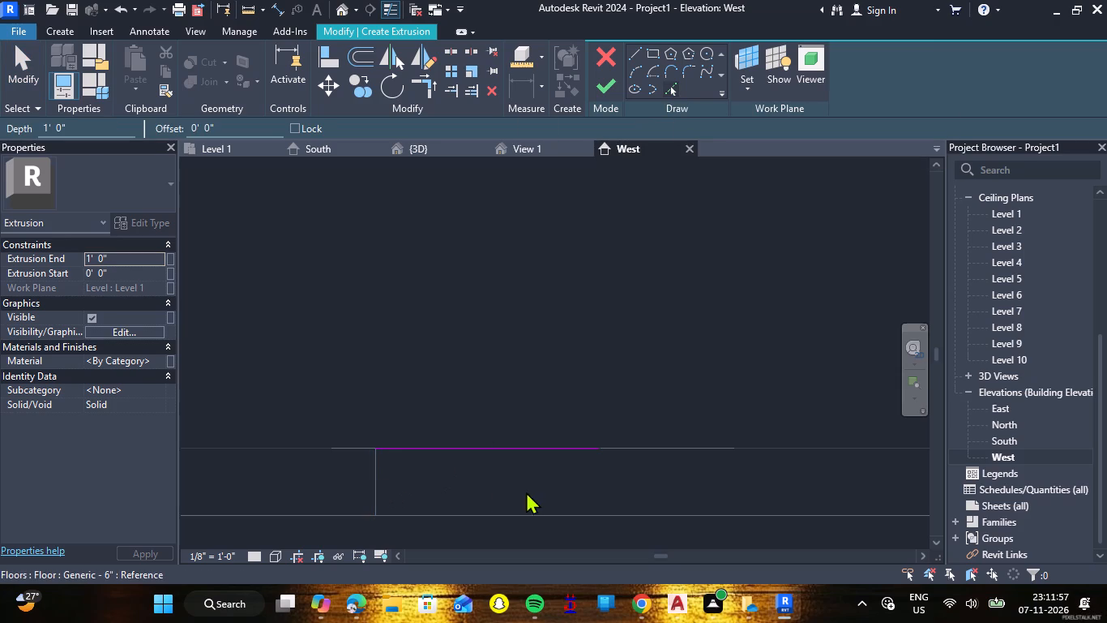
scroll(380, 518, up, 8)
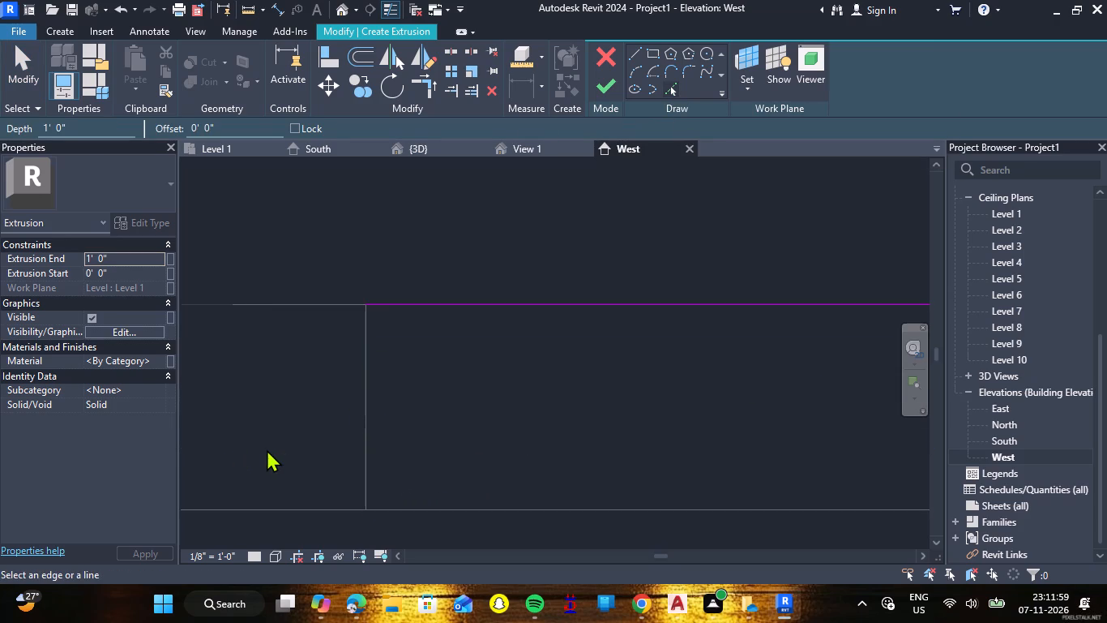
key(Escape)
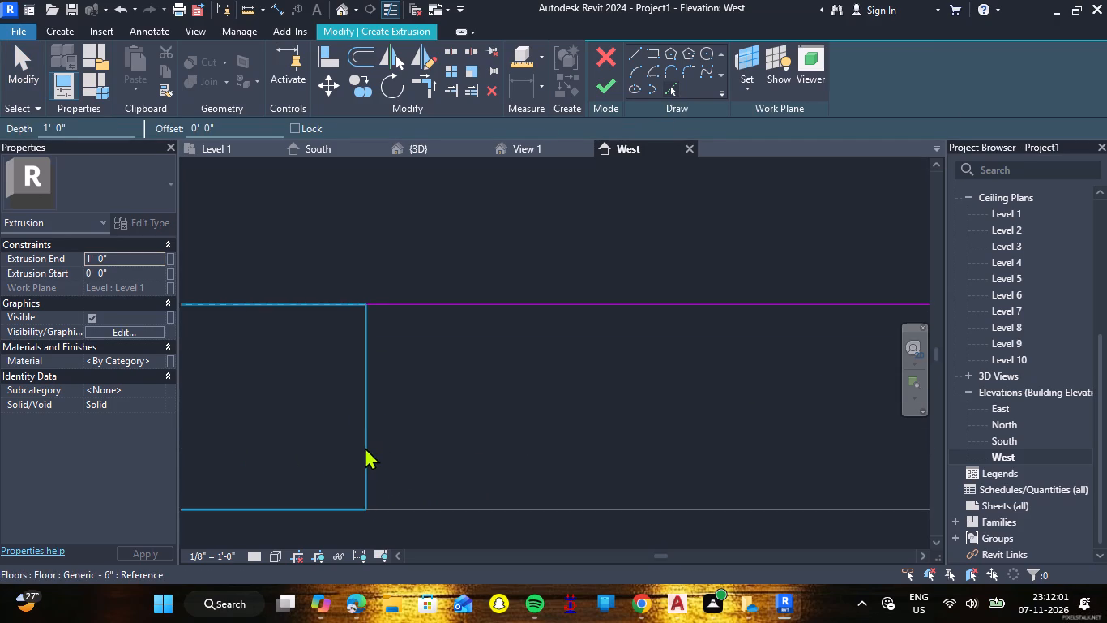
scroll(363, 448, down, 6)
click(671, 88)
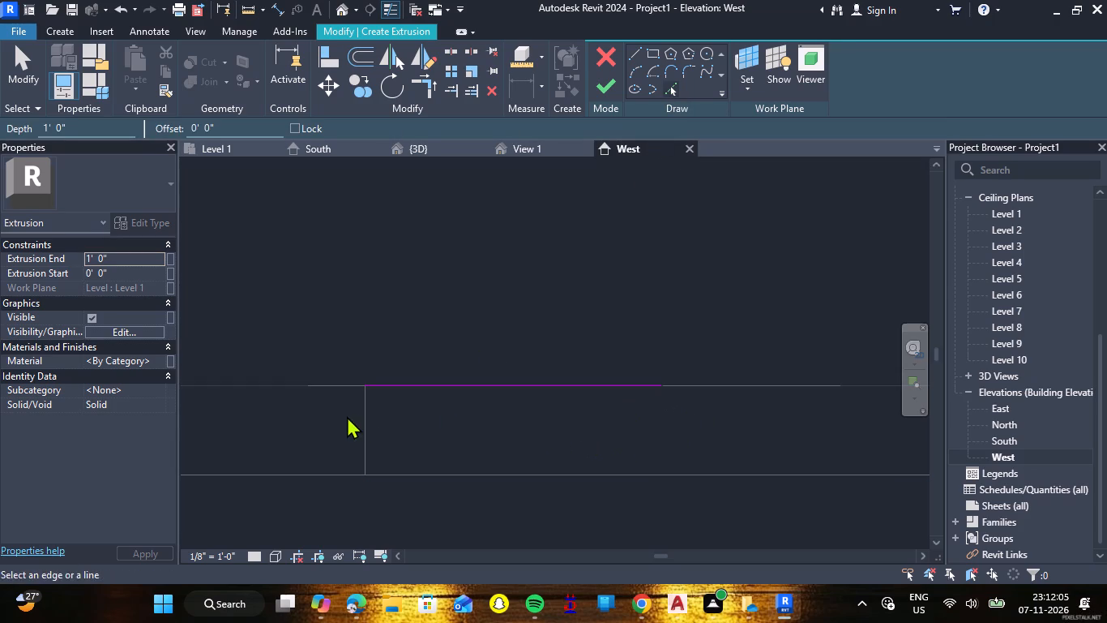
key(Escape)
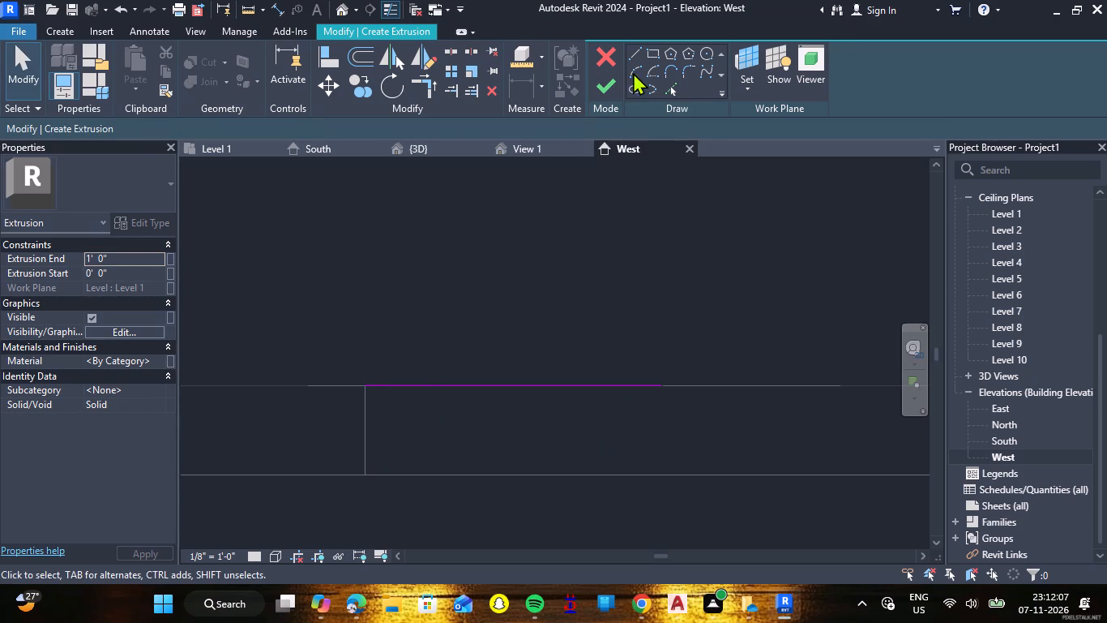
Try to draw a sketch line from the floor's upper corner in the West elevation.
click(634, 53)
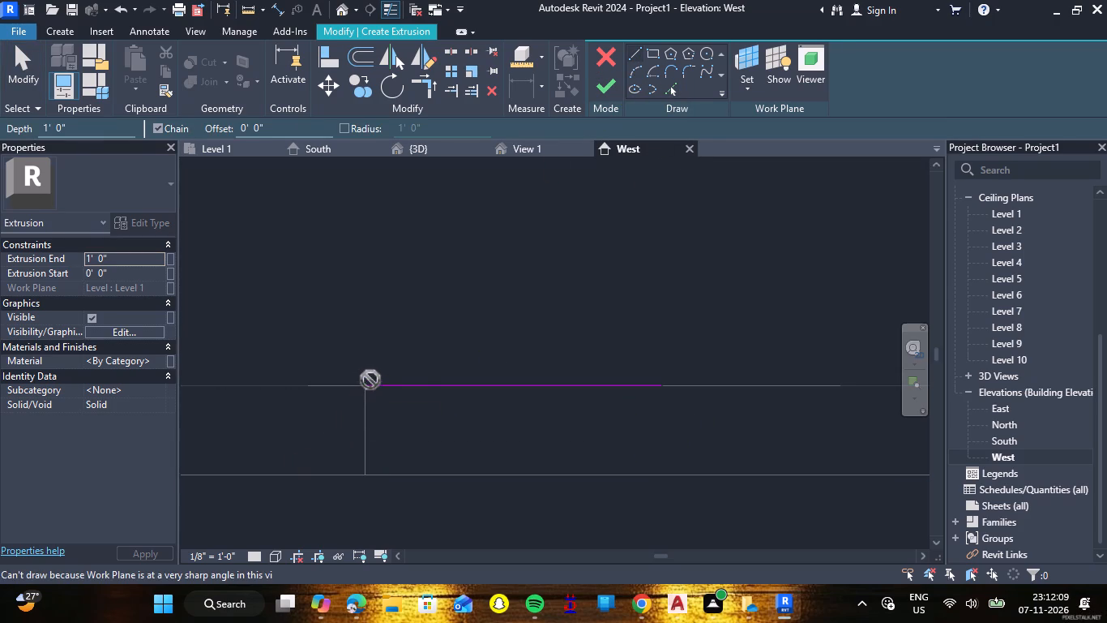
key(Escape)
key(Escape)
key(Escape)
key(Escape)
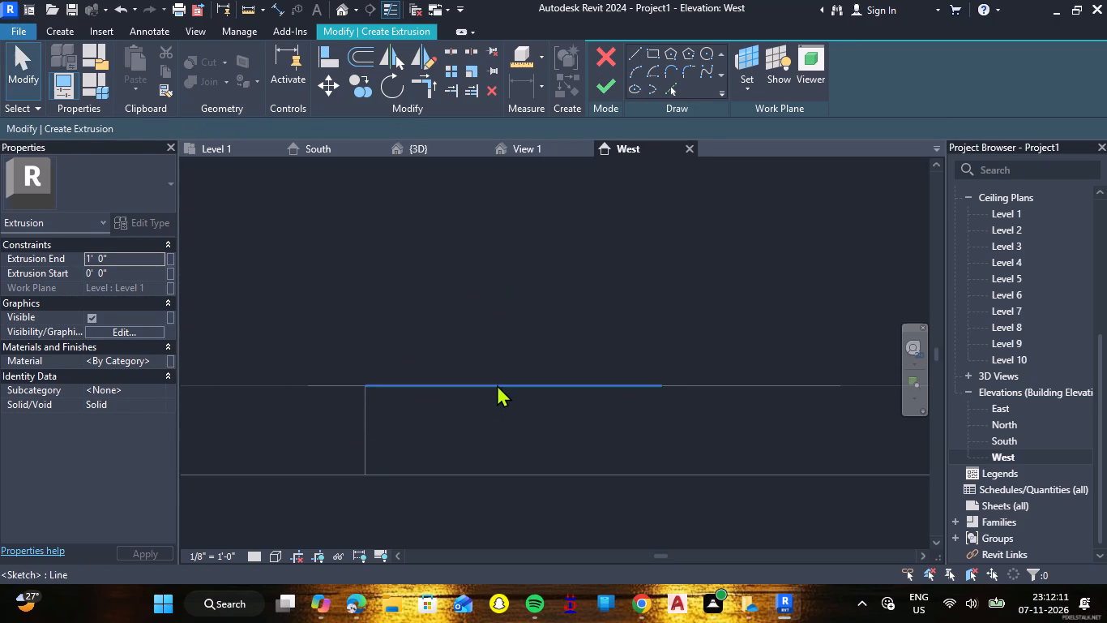
Delete the step sketch's two short end lines, seen along the Level 1 line in the West elevation.
click(497, 382)
key(Delete)
key(Delete)
click(599, 384)
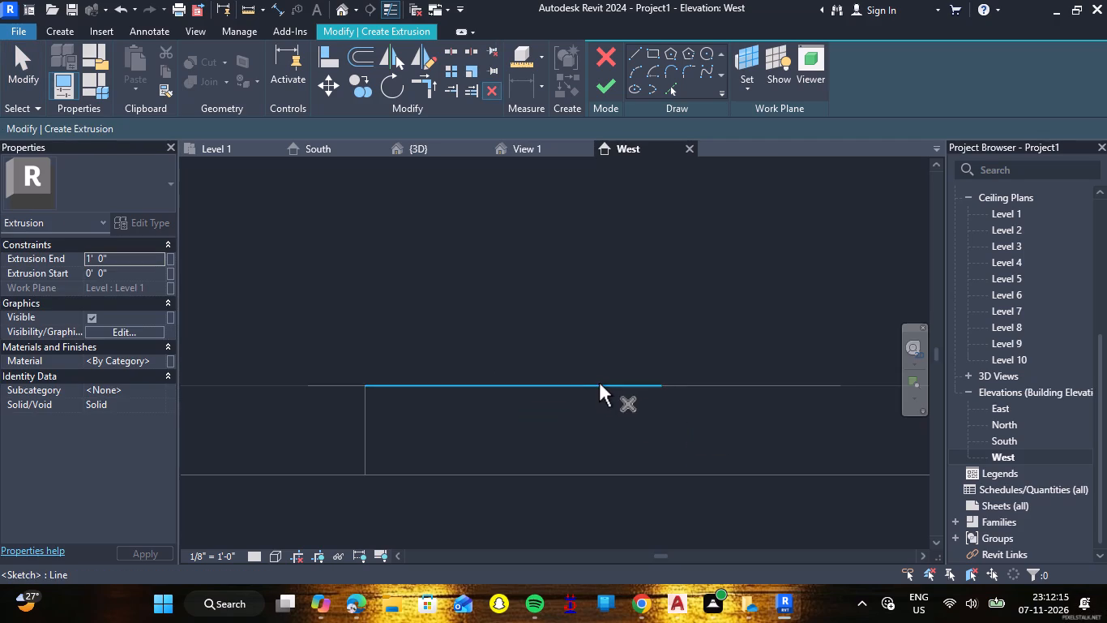
key(Delete)
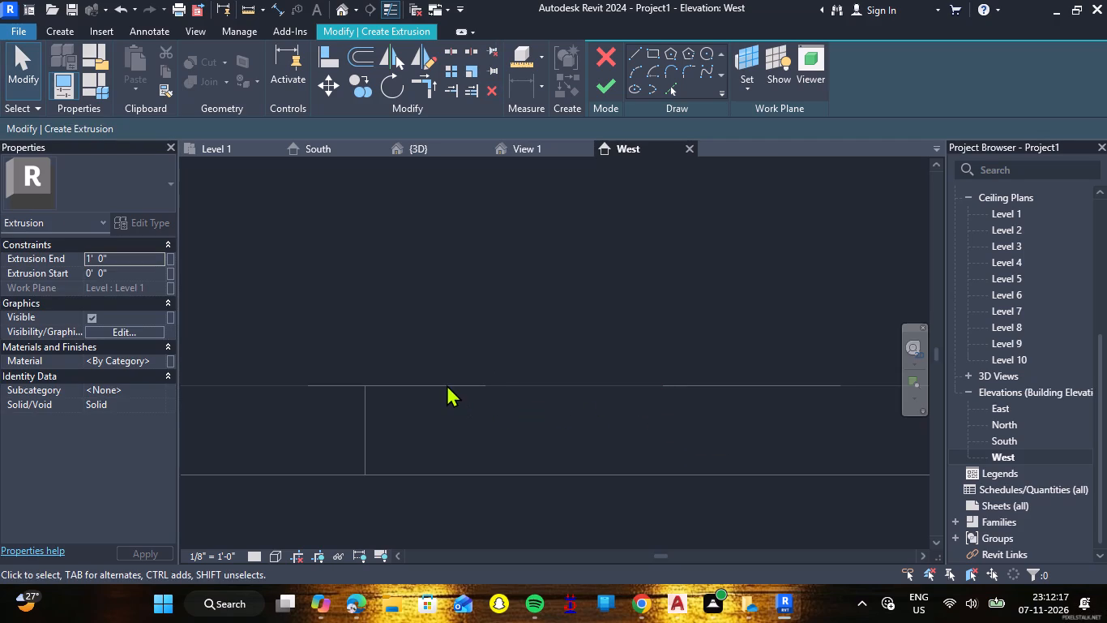
click(447, 385)
key(Escape)
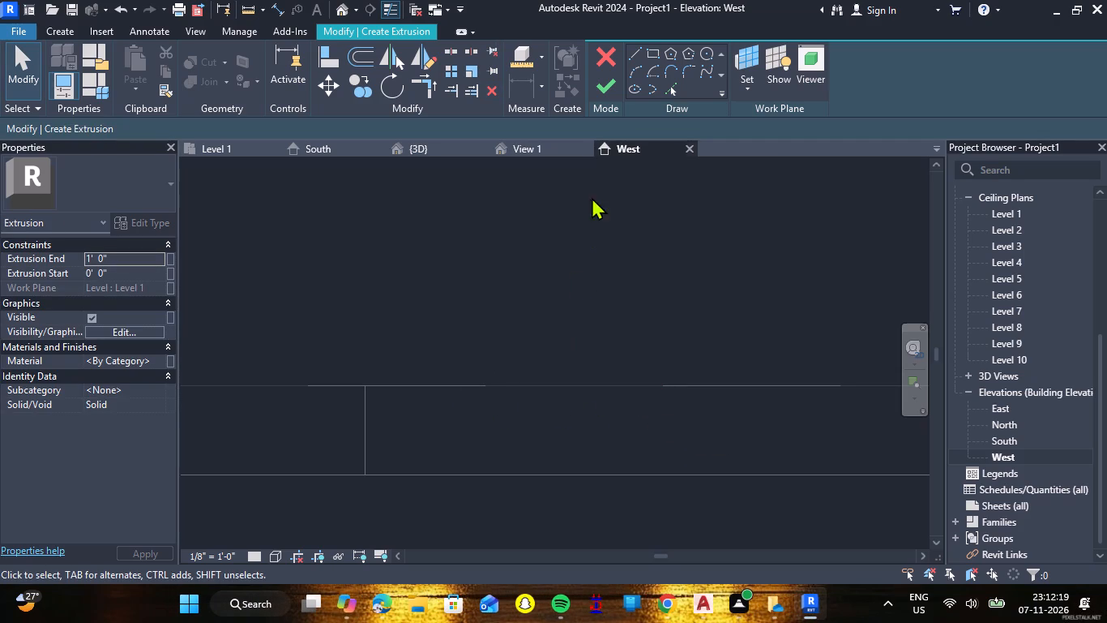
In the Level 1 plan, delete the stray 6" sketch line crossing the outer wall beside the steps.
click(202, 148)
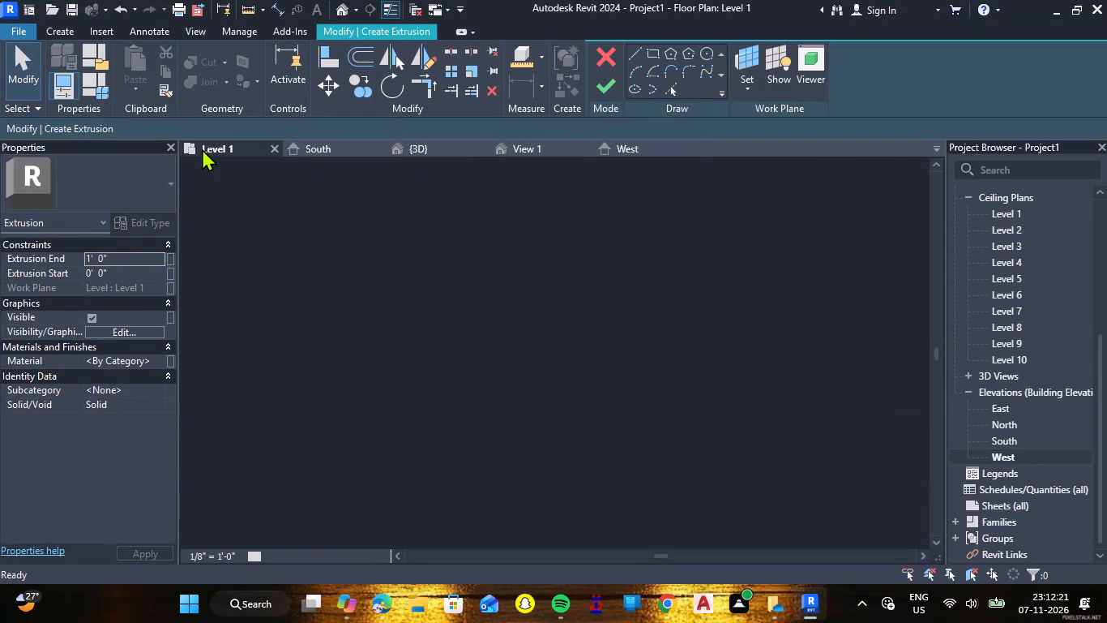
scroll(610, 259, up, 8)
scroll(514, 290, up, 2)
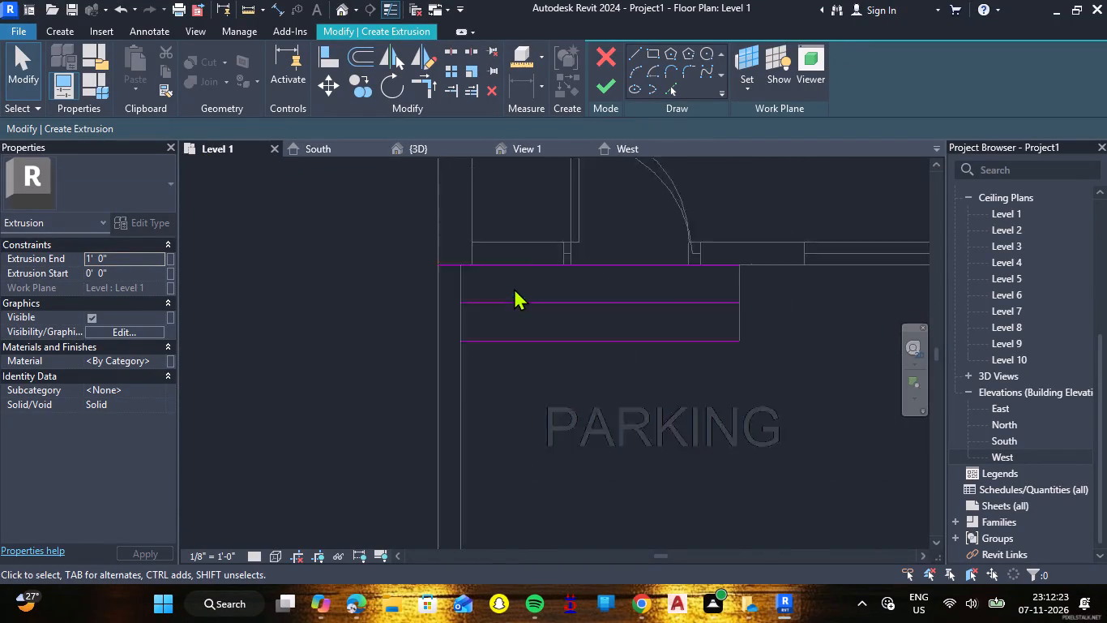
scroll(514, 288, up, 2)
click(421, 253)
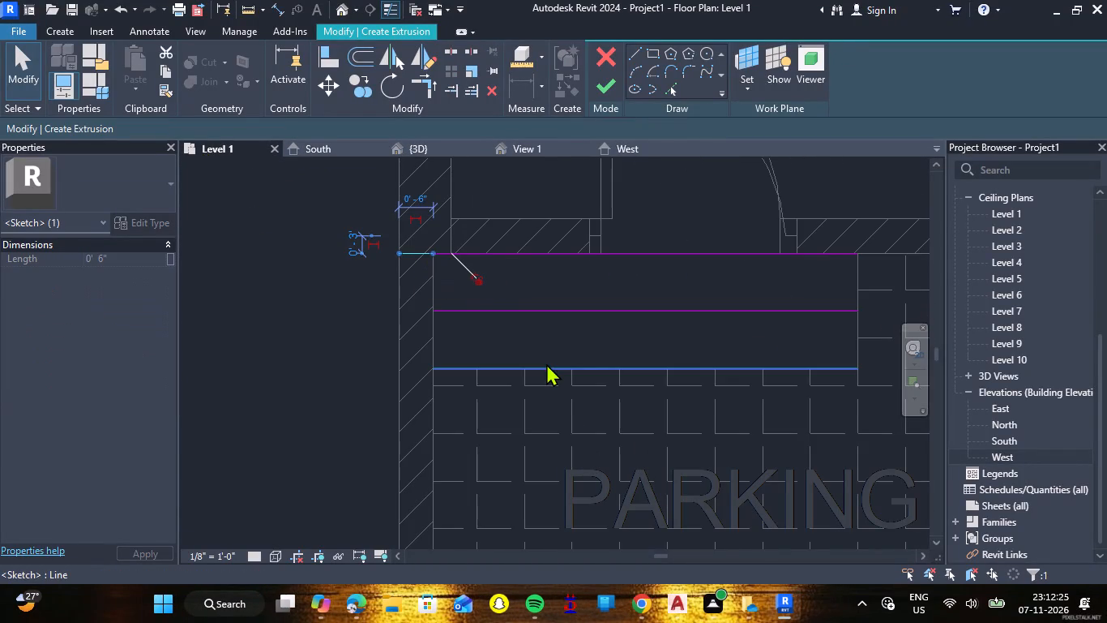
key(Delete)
Examine the three remaining long step lines in the Level 1 plan and the 3D view.
scroll(548, 346, down, 7)
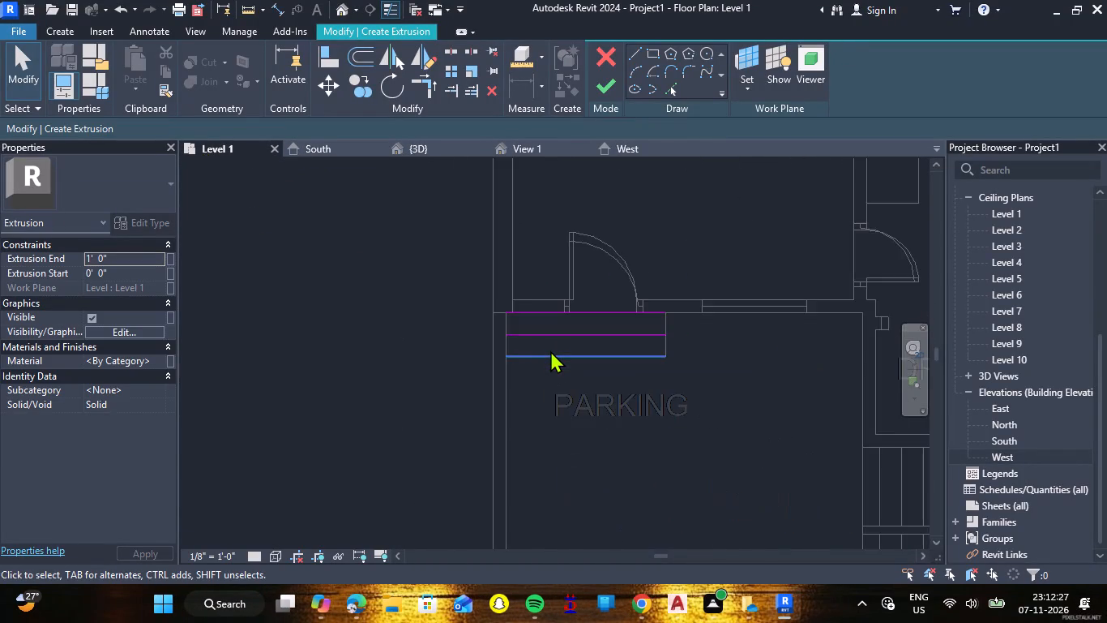
scroll(557, 350, down, 9)
scroll(559, 348, up, 1)
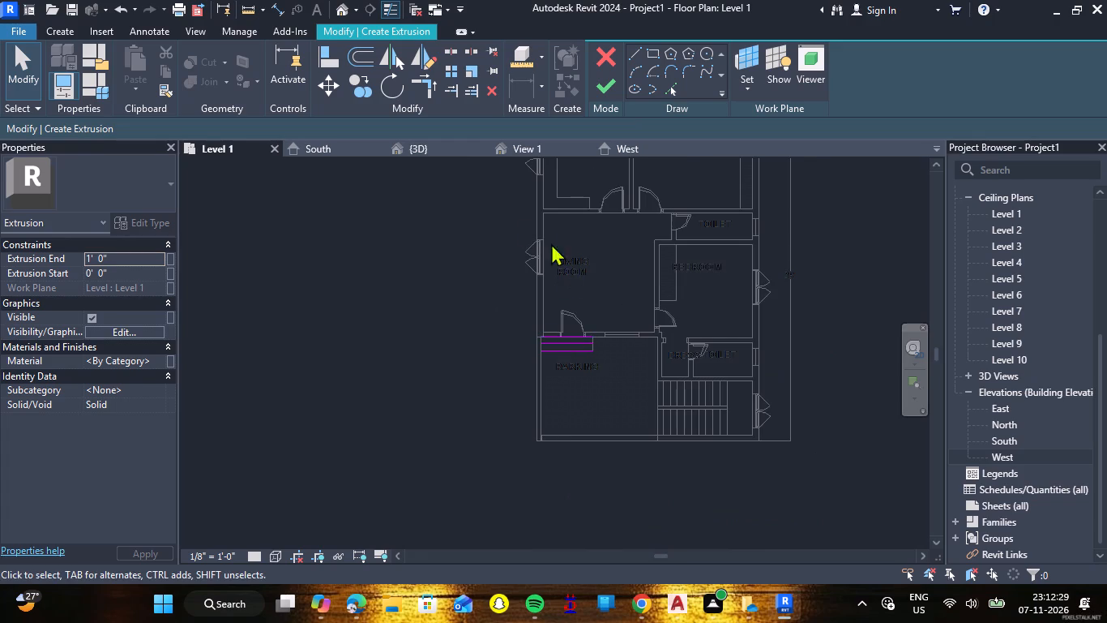
click(426, 151)
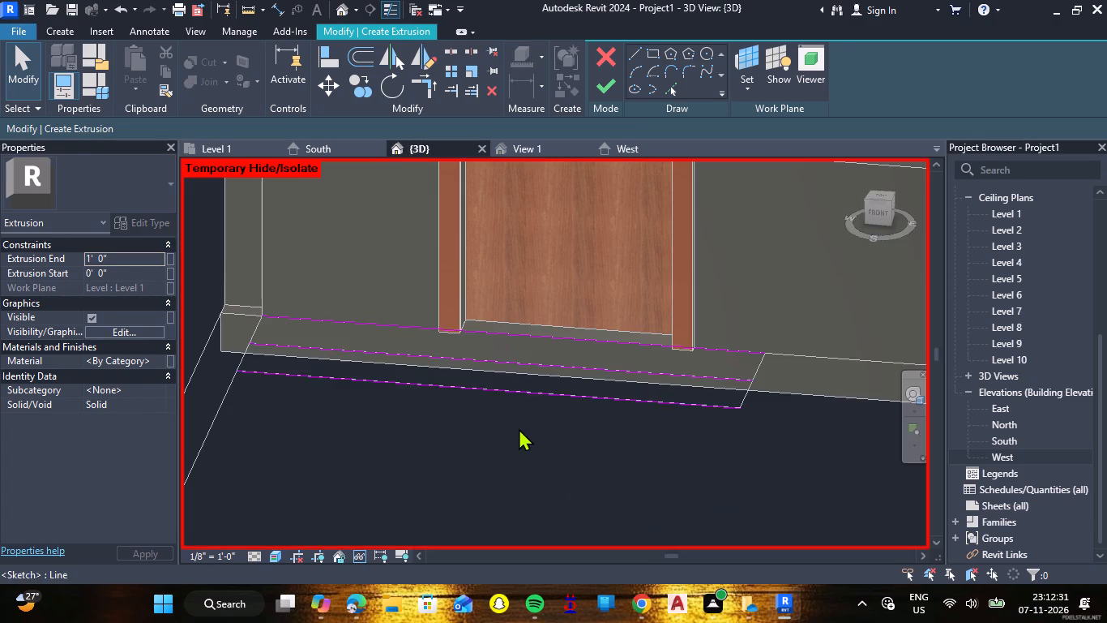
scroll(519, 428, down, 5)
shift+middle_drag(539, 449, 558, 325)
shift+right_drag(539, 449, 558, 325)
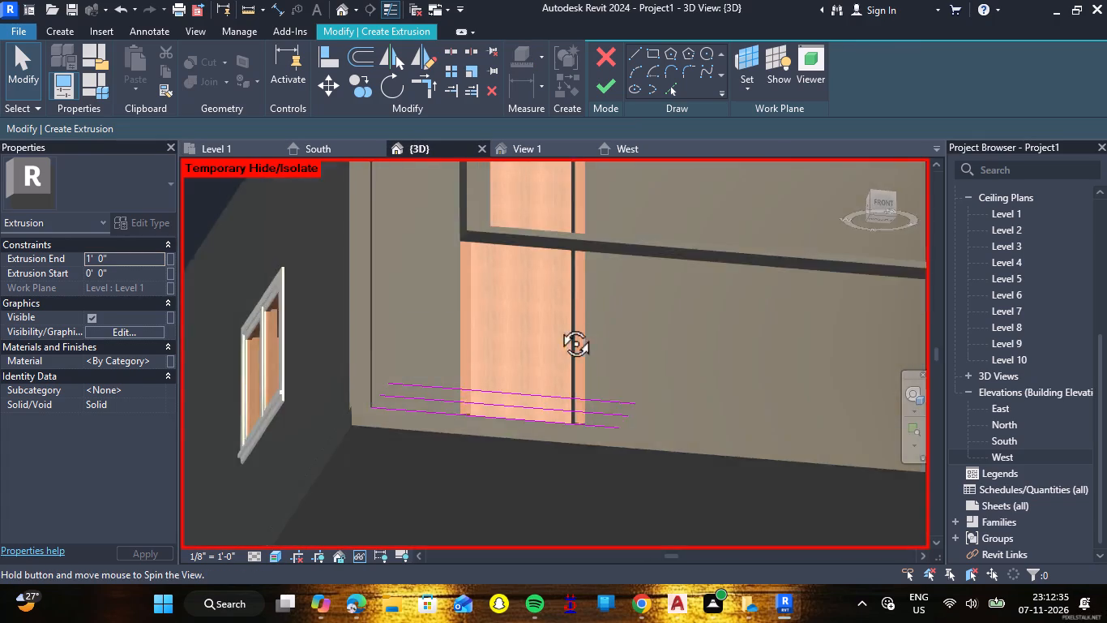
shift+right_drag(558, 325, 543, 428)
shift+middle_drag(558, 325, 543, 428)
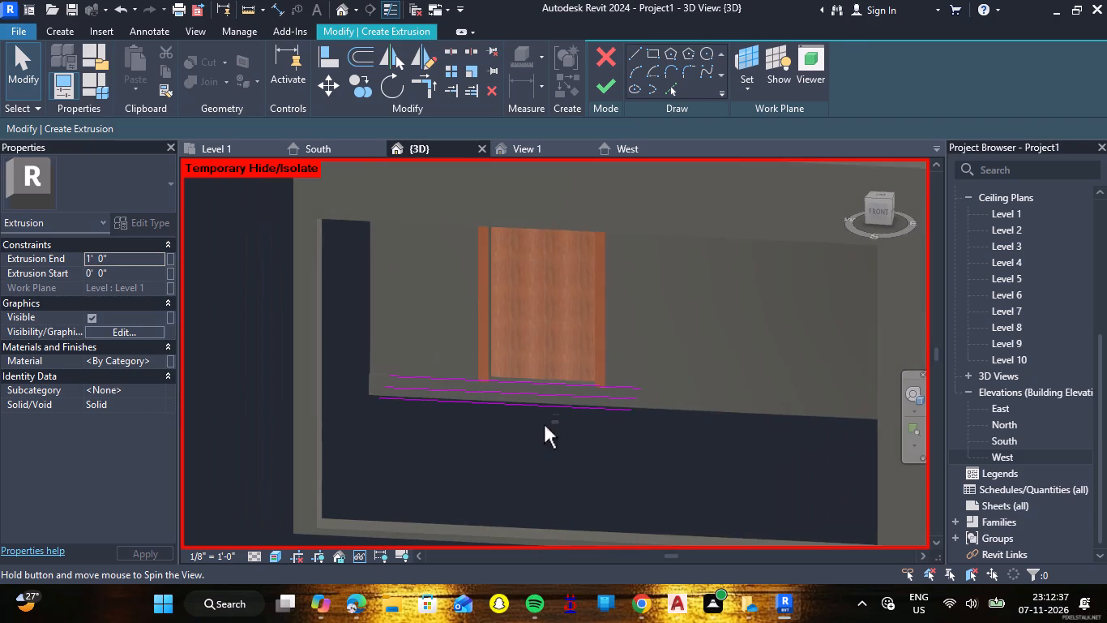
click(612, 153)
click(241, 144)
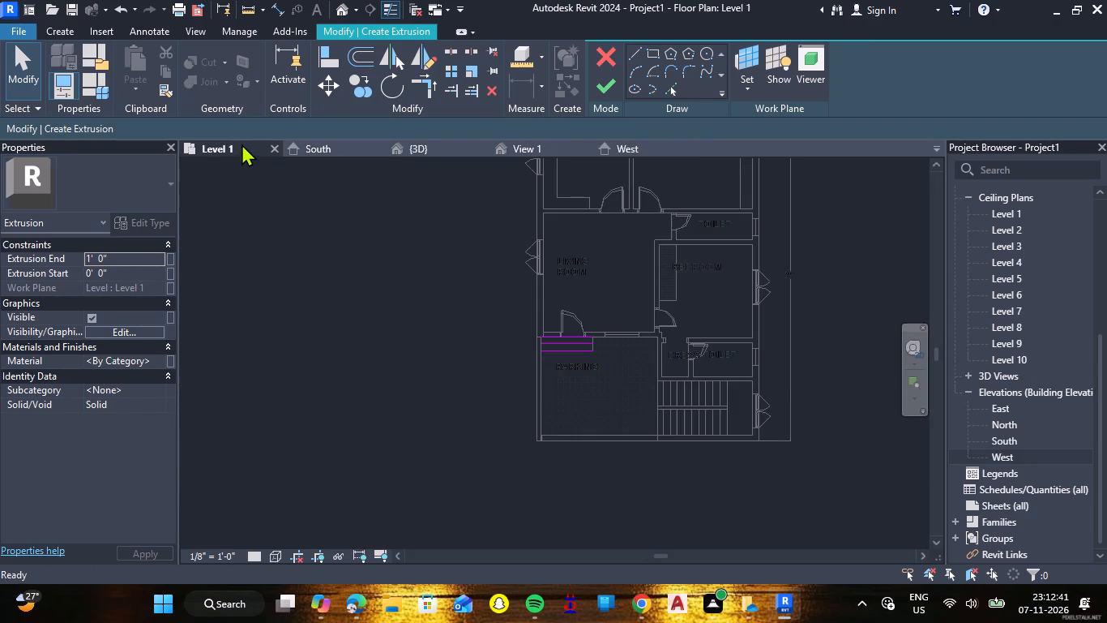
scroll(577, 337, up, 14)
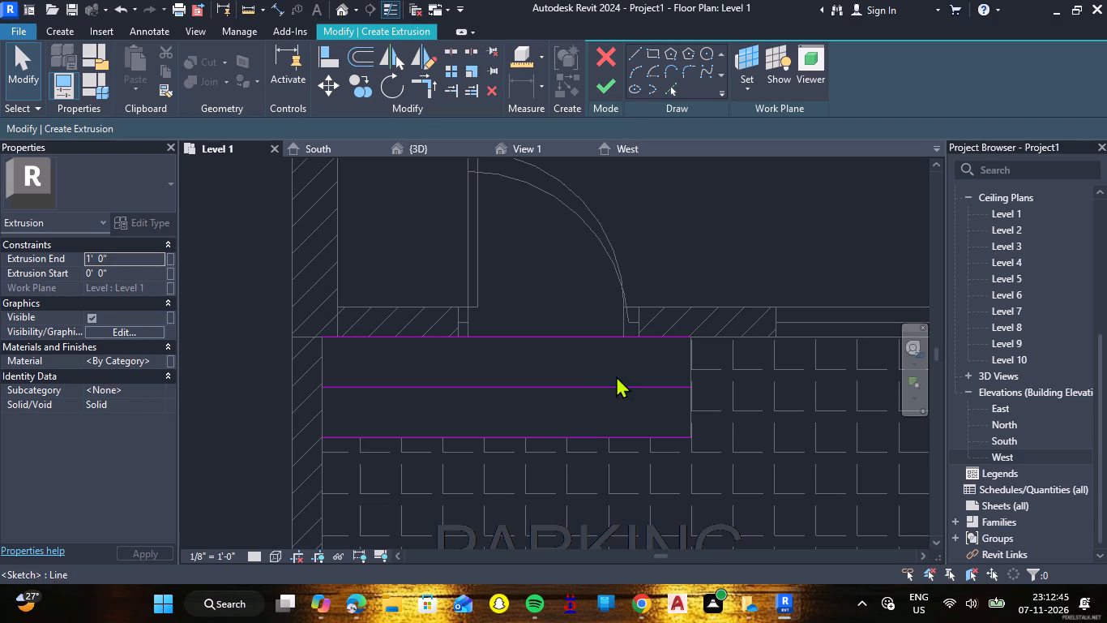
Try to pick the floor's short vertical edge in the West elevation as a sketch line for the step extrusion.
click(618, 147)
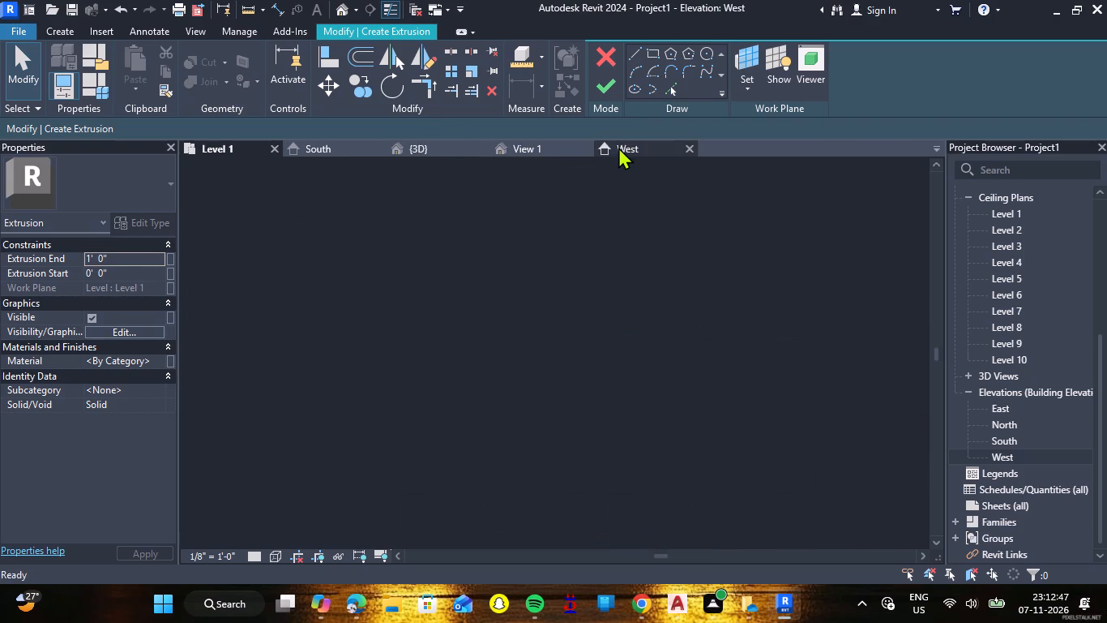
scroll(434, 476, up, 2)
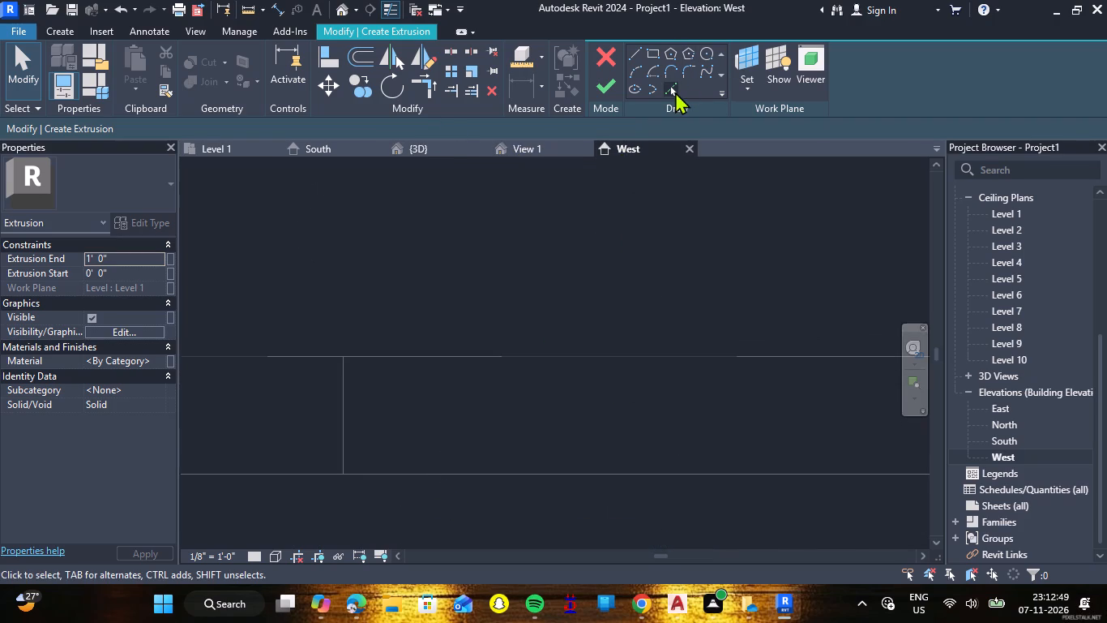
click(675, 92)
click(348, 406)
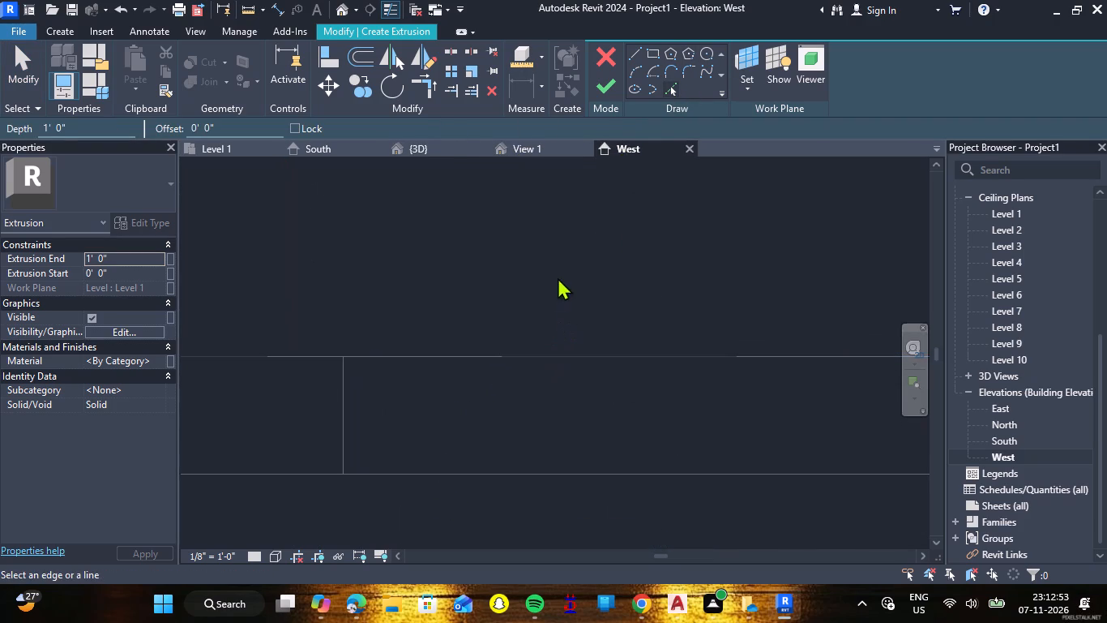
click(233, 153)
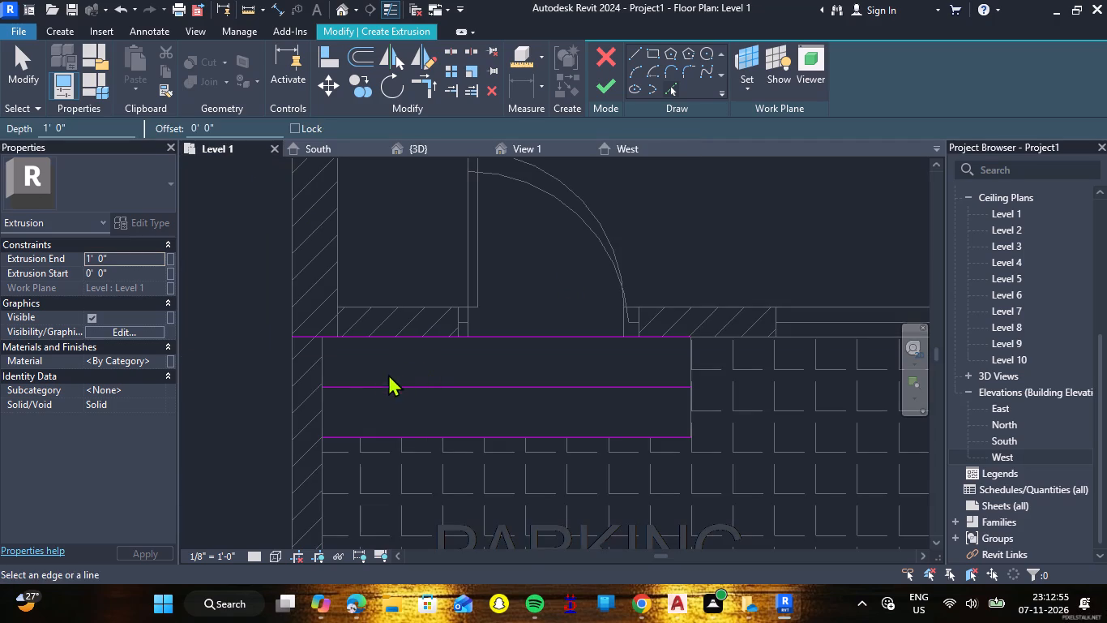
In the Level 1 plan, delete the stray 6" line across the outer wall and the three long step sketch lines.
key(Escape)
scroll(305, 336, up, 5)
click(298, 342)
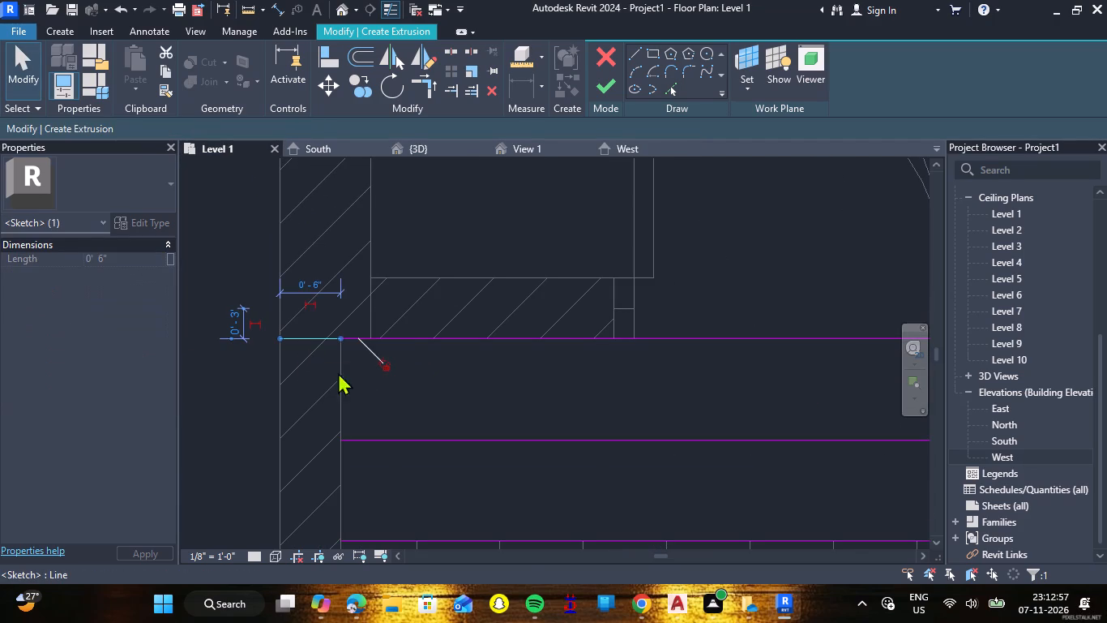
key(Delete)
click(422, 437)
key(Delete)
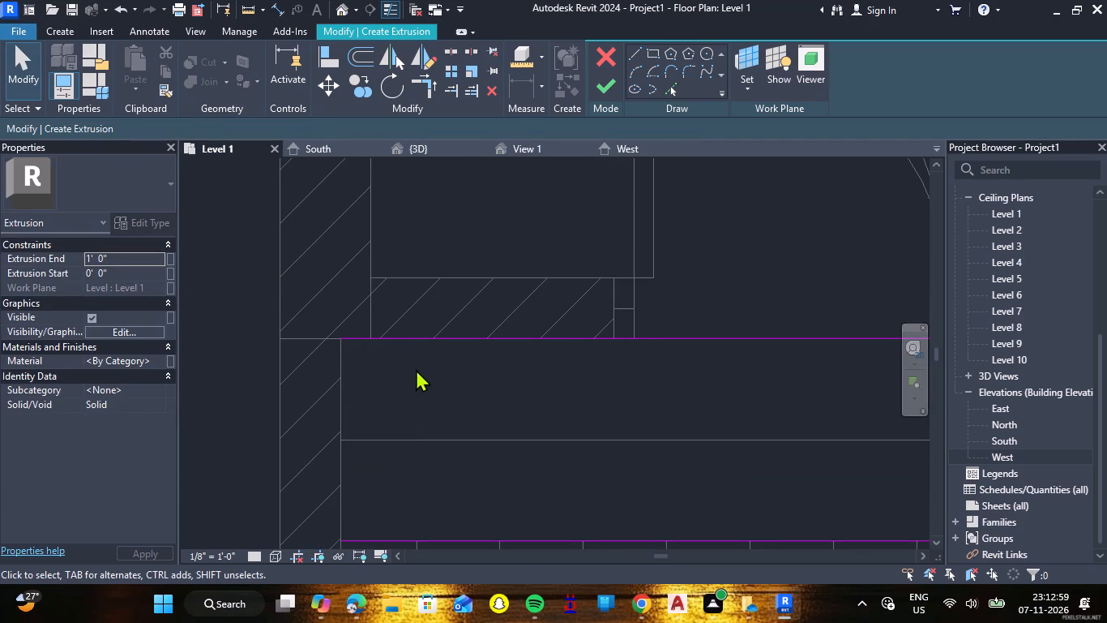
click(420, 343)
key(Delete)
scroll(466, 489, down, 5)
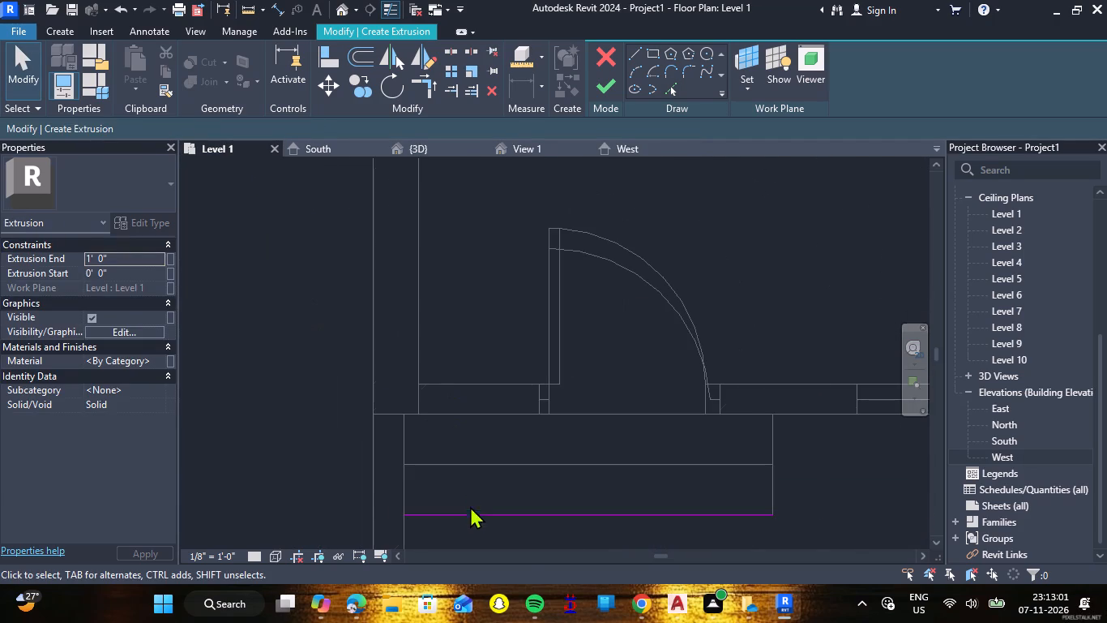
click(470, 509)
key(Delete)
Cancel the extrusion sketch and discard the in-place step model.
scroll(492, 463, down, 4)
scroll(549, 423, down, 4)
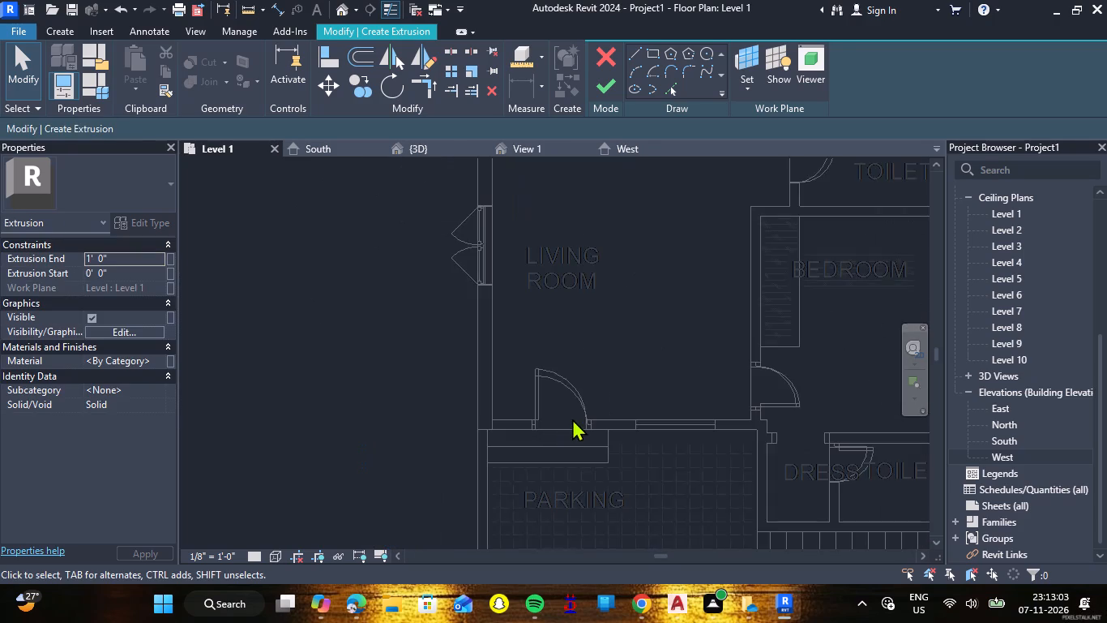
scroll(572, 419, down, 5)
scroll(618, 496, up, 2)
scroll(611, 476, down, 5)
scroll(601, 514, up, 3)
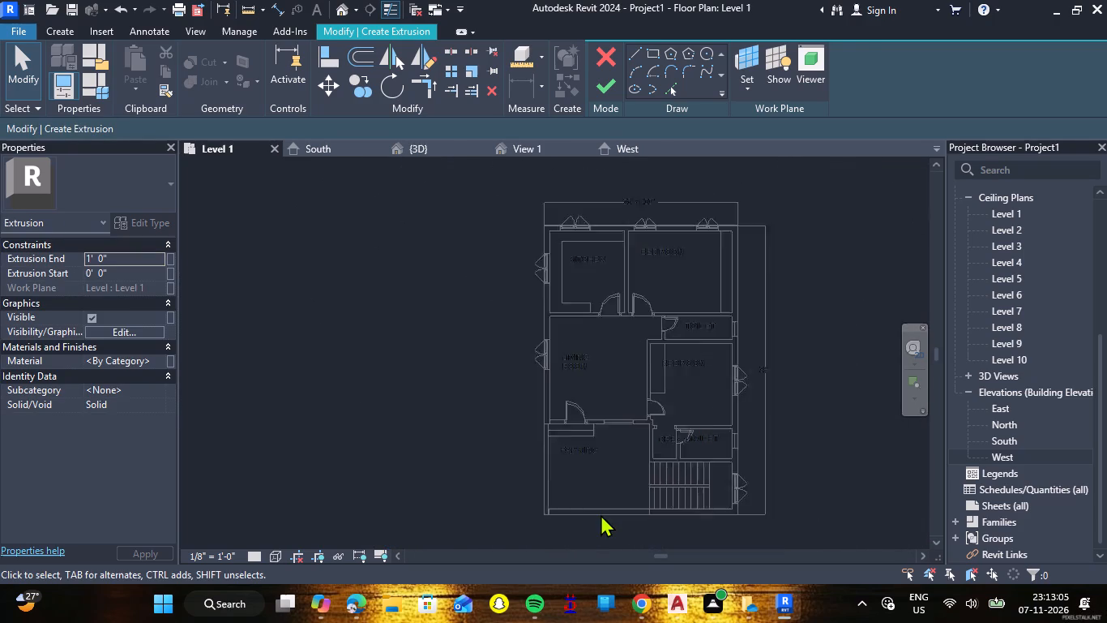
scroll(601, 514, up, 1)
click(595, 56)
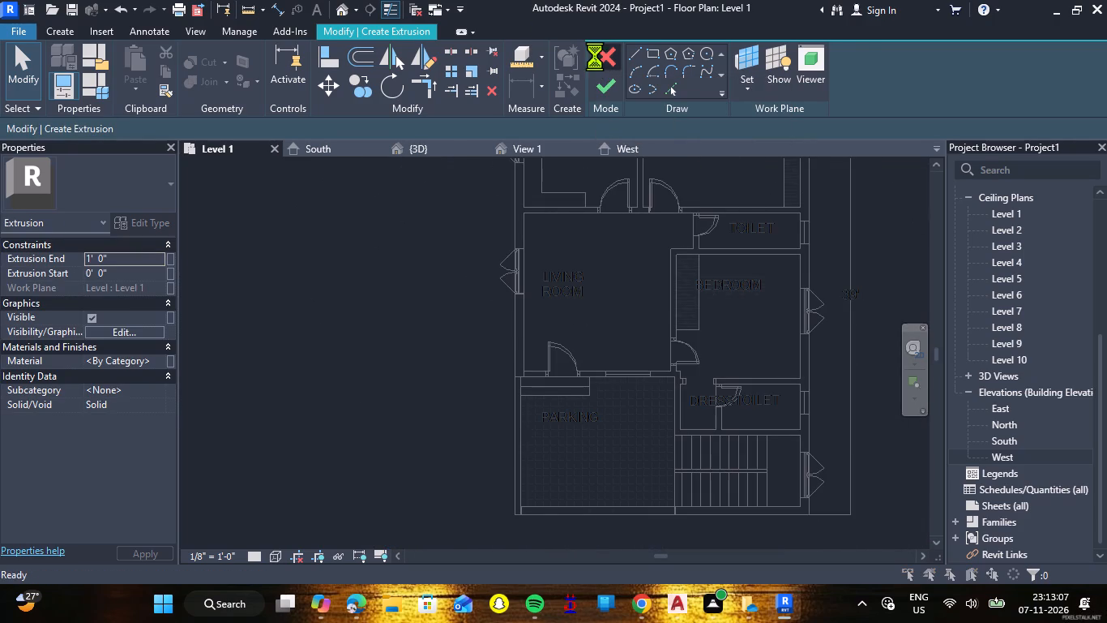
click(598, 306)
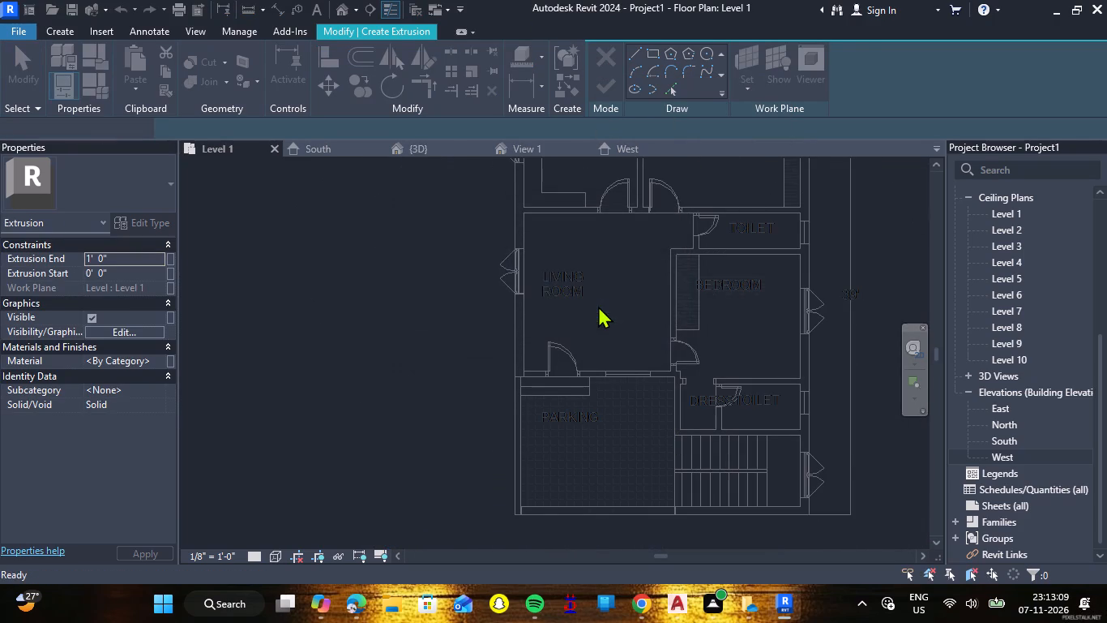
scroll(652, 371, down, 14)
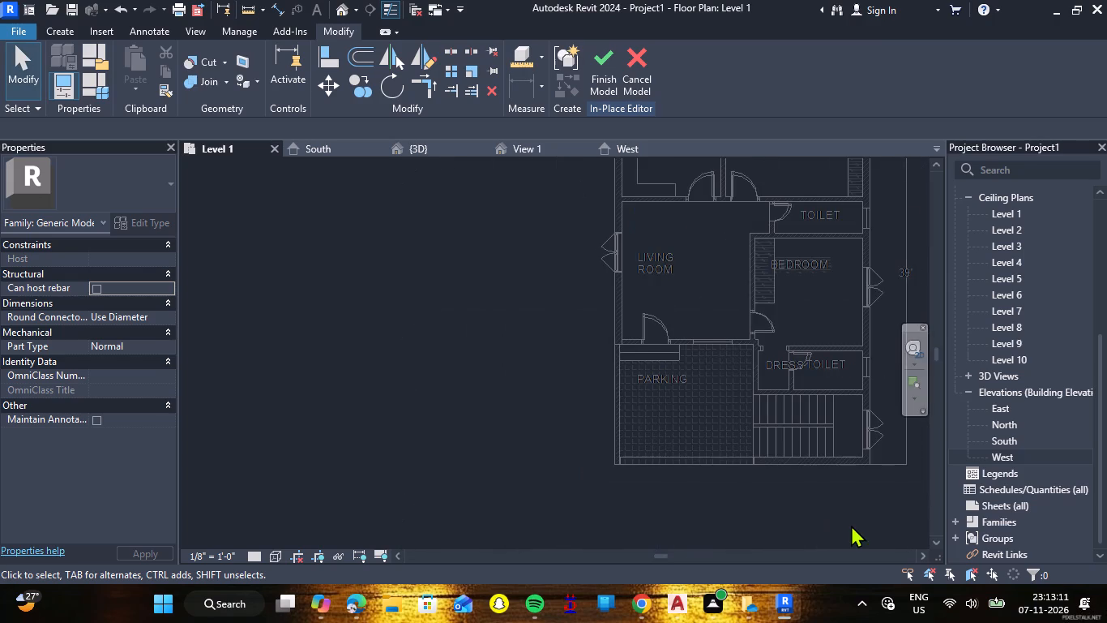
scroll(842, 502, up, 3)
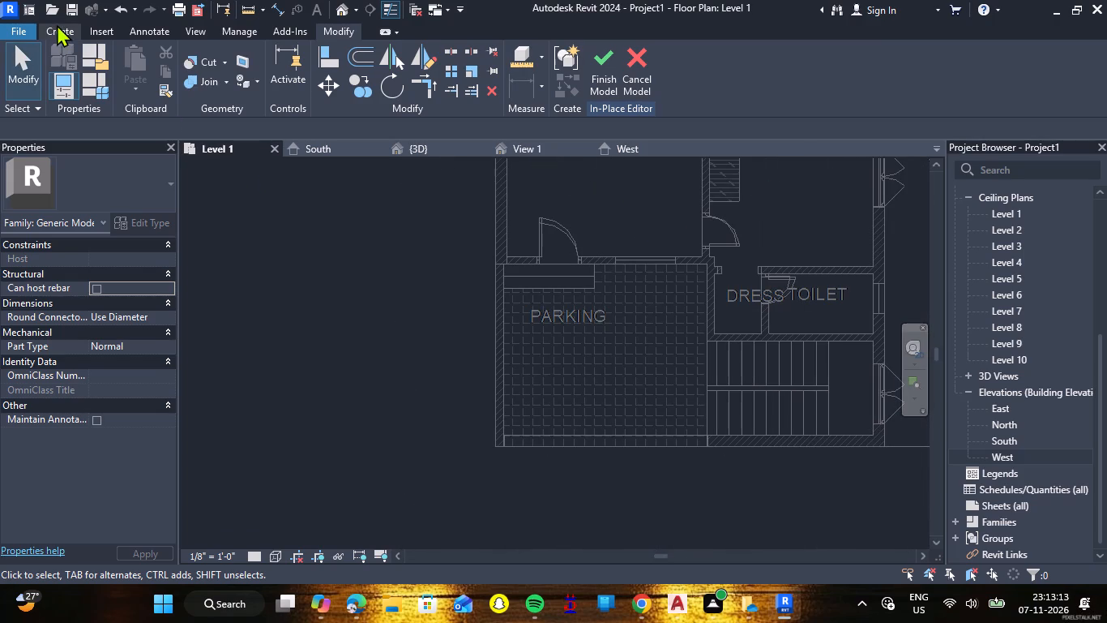
click(643, 62)
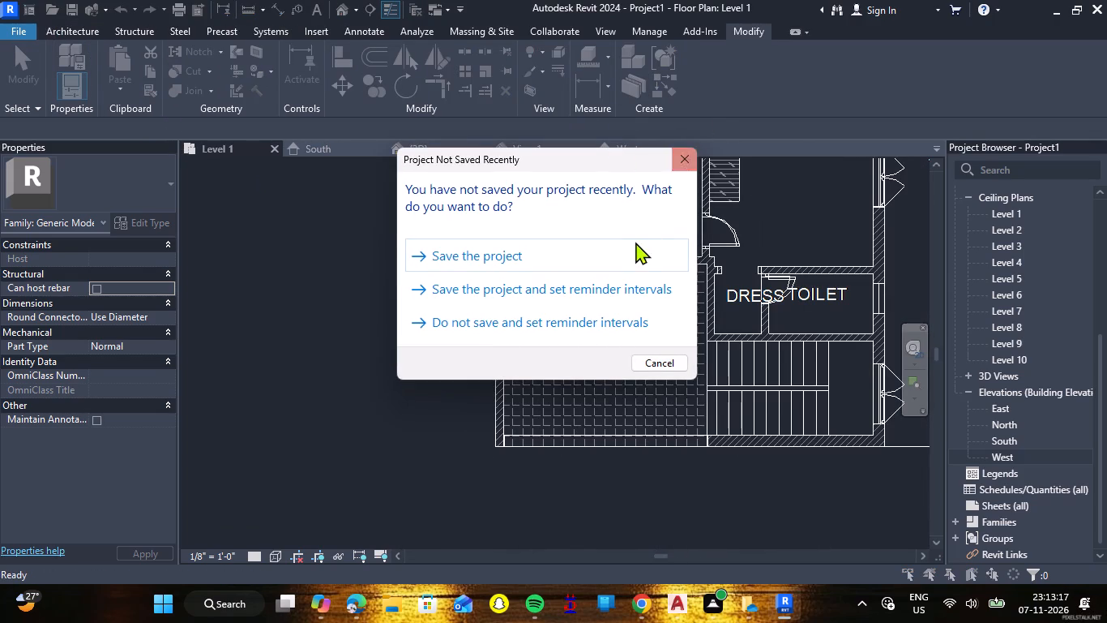
Save the project as "2 BHK G+10" in the Fuji folder on the desktop.
click(626, 248)
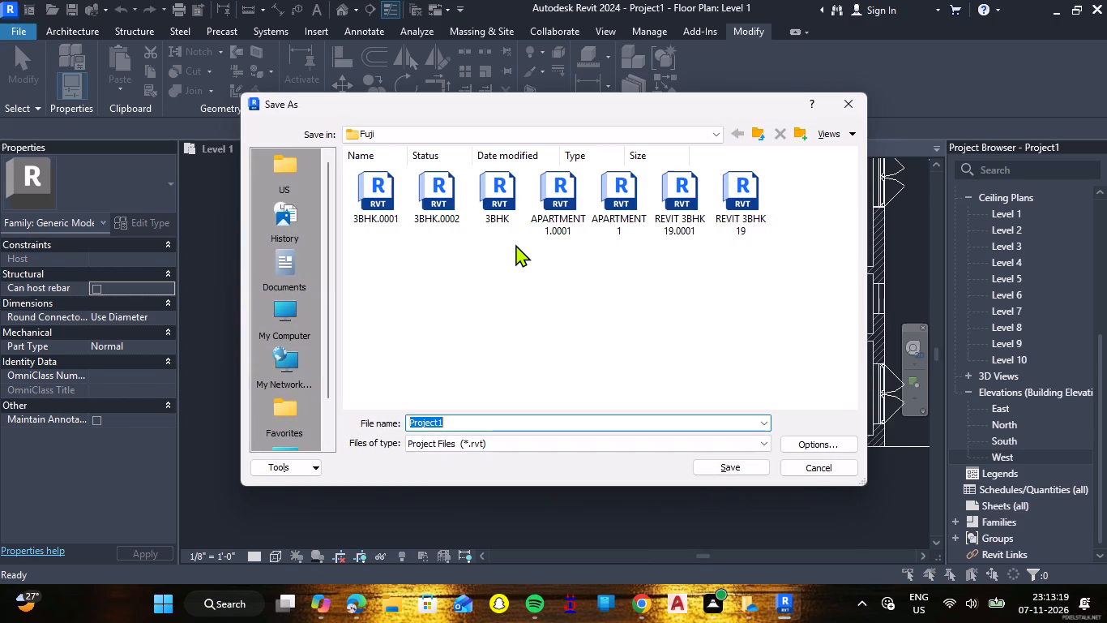
key(BackSpace)
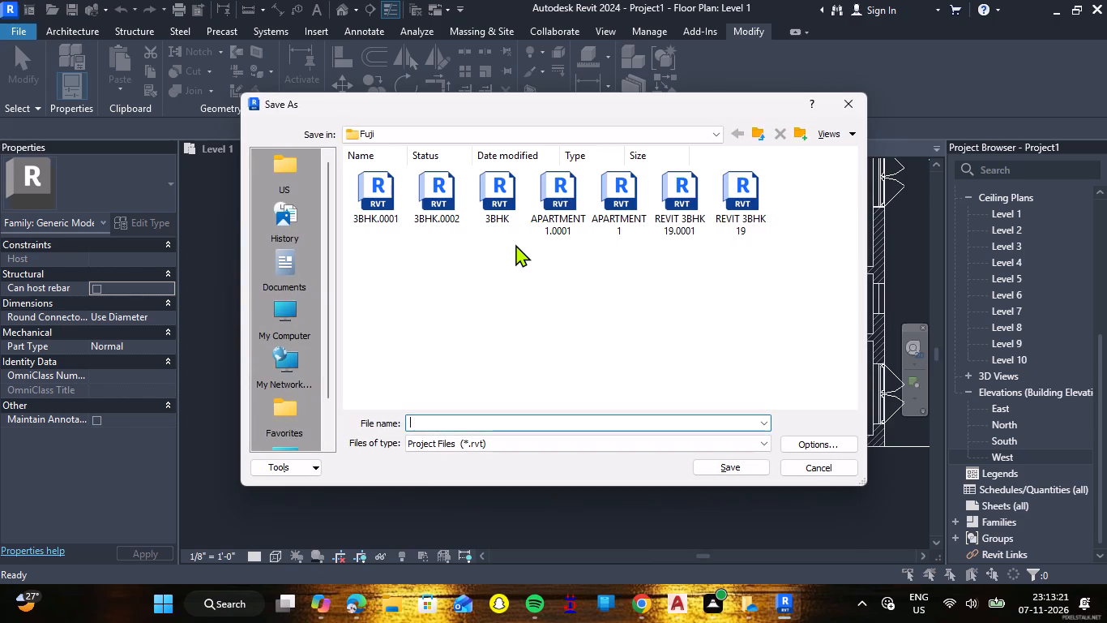
text(2 BHK)
key(space)
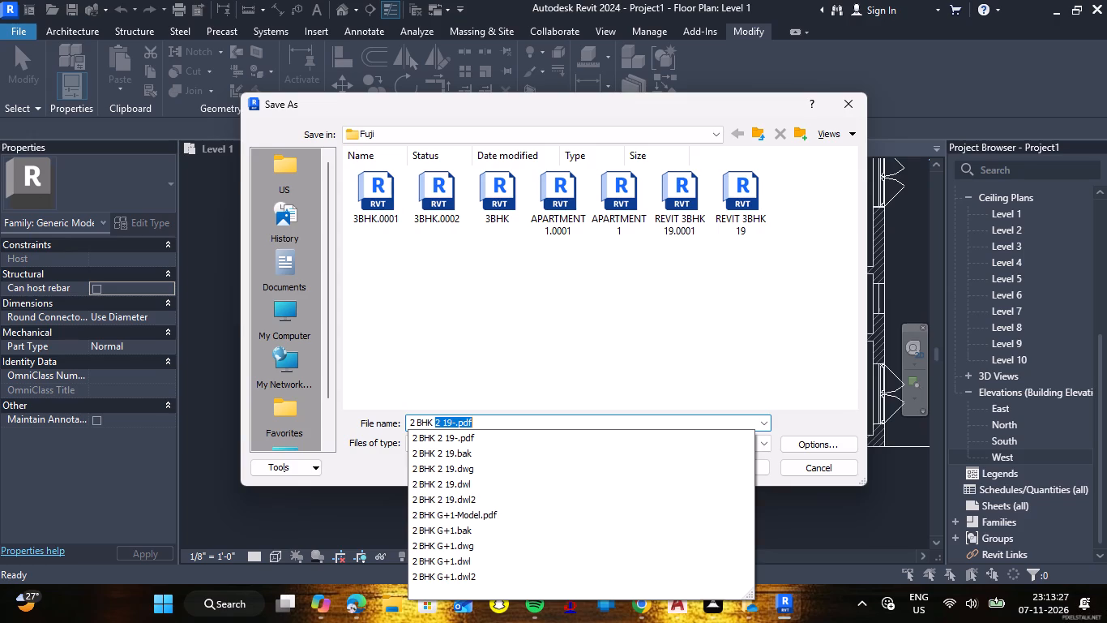
key(g)
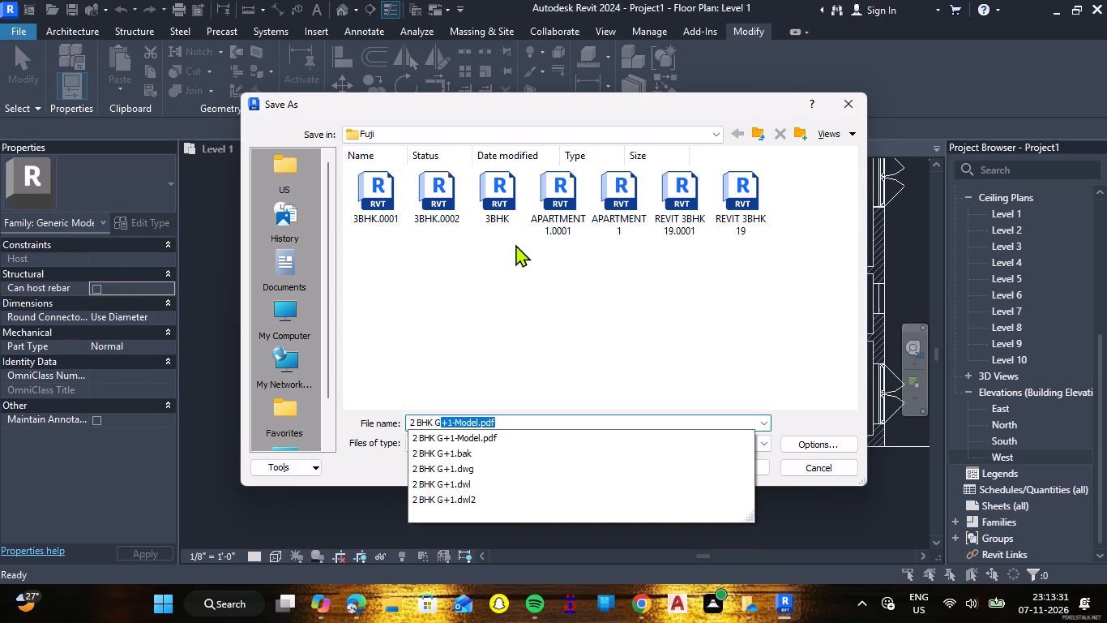
text(=1)
key(BackSpace)
key(BackSpace)
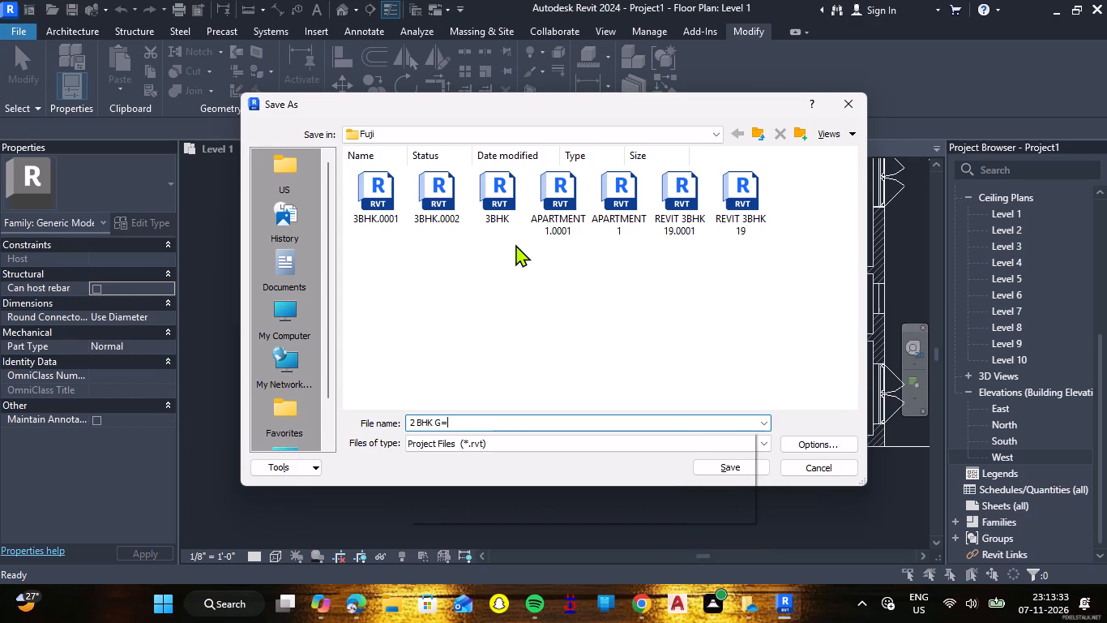
text(+10)
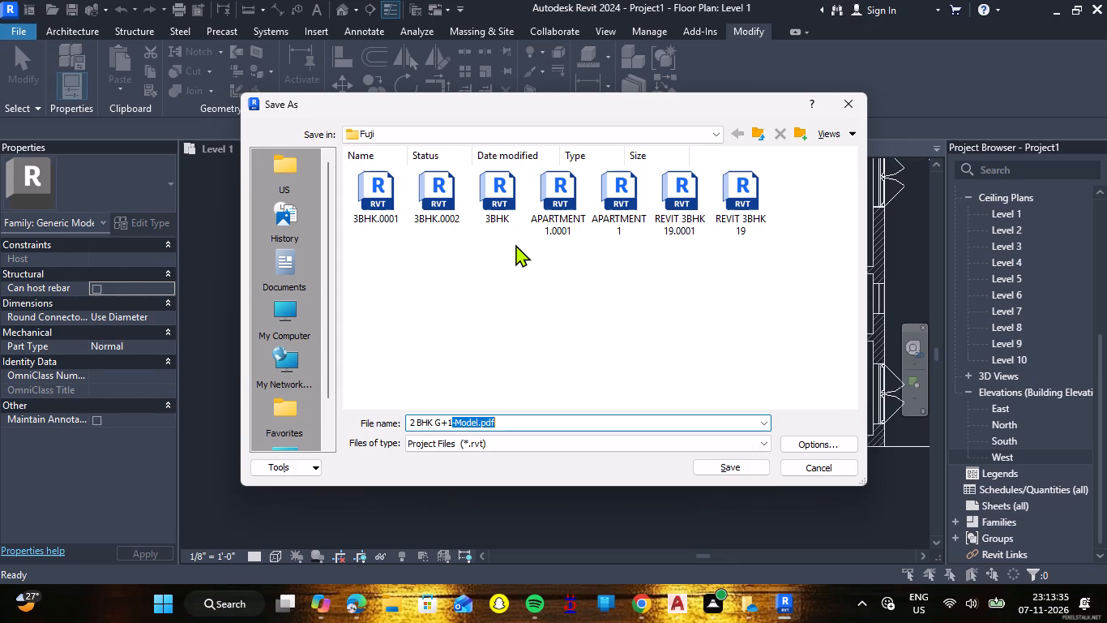
scroll(266, 328, down, 3)
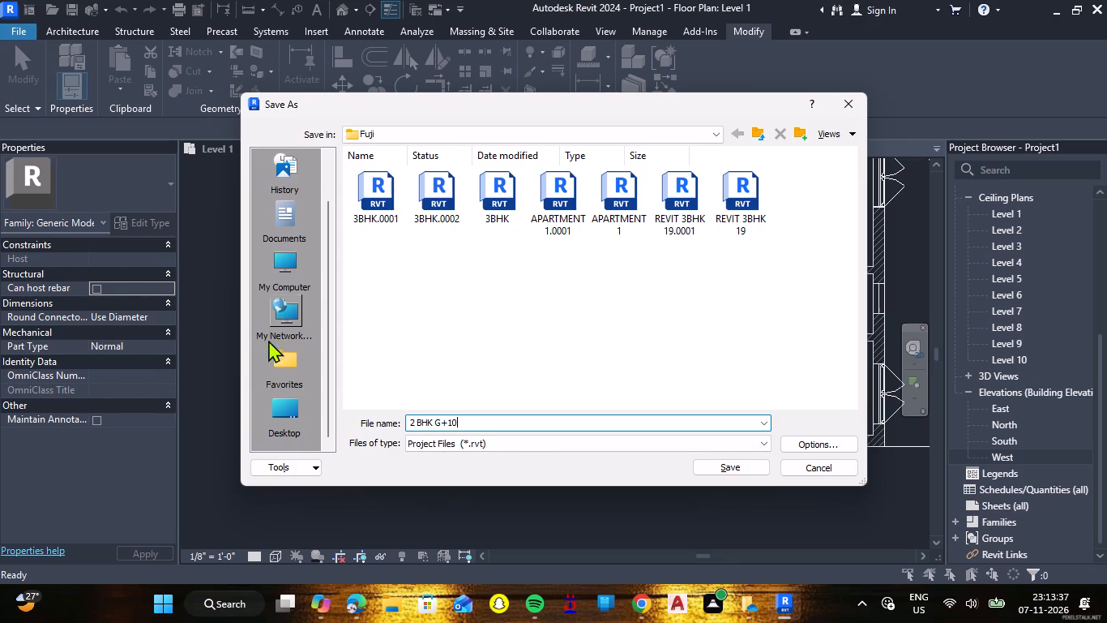
click(271, 419)
scroll(490, 256, down, 2)
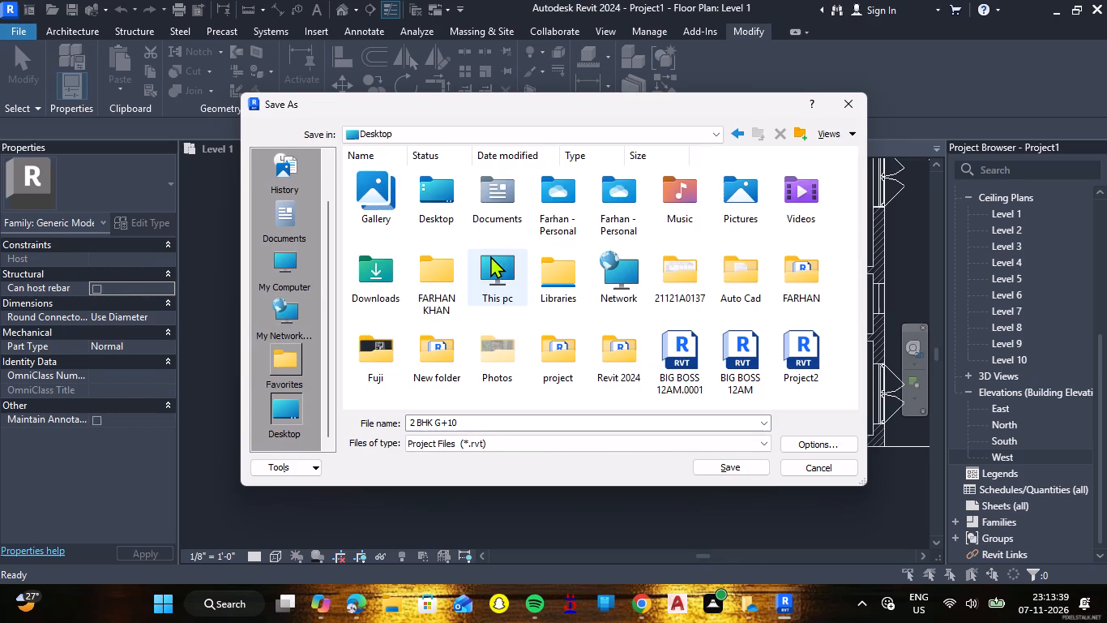
scroll(490, 256, down, 3)
double_click(369, 364)
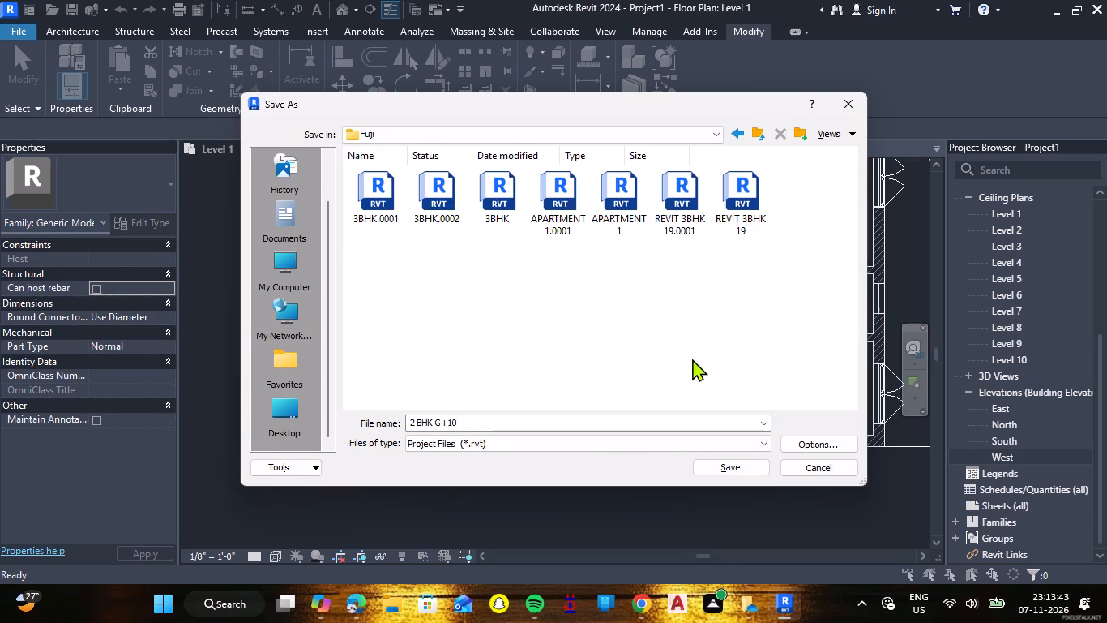
click(750, 472)
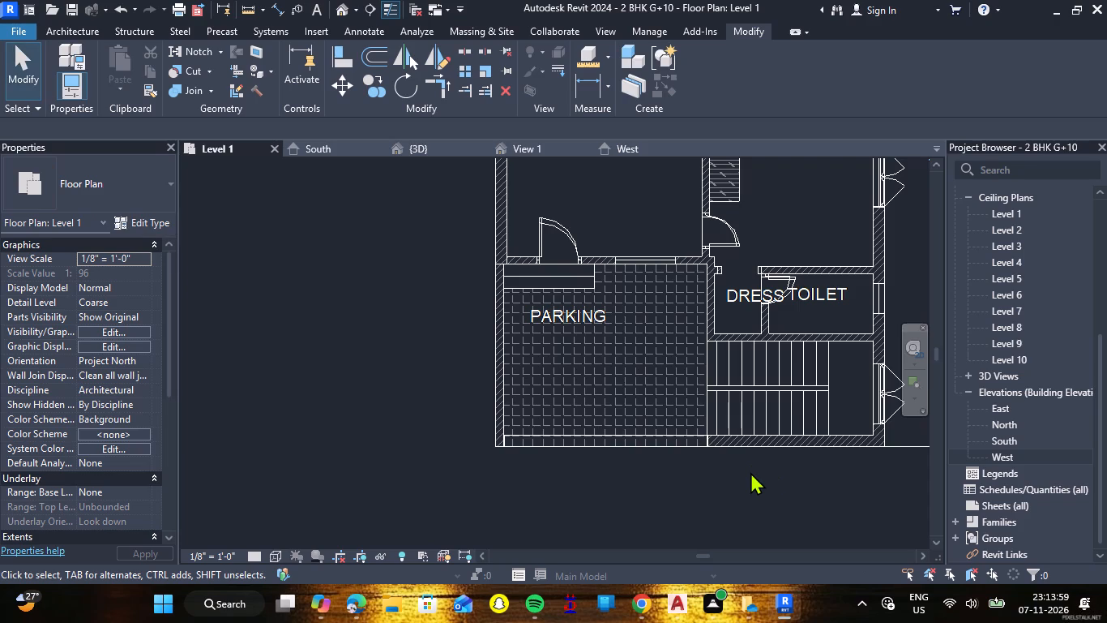
Create a Generic - 12" floor on Level 1 with a rectangular boundary of about 13'-8" by 12'-3" covering the parking area.
scroll(750, 472, down, 2)
scroll(750, 472, up, 2)
click(65, 27)
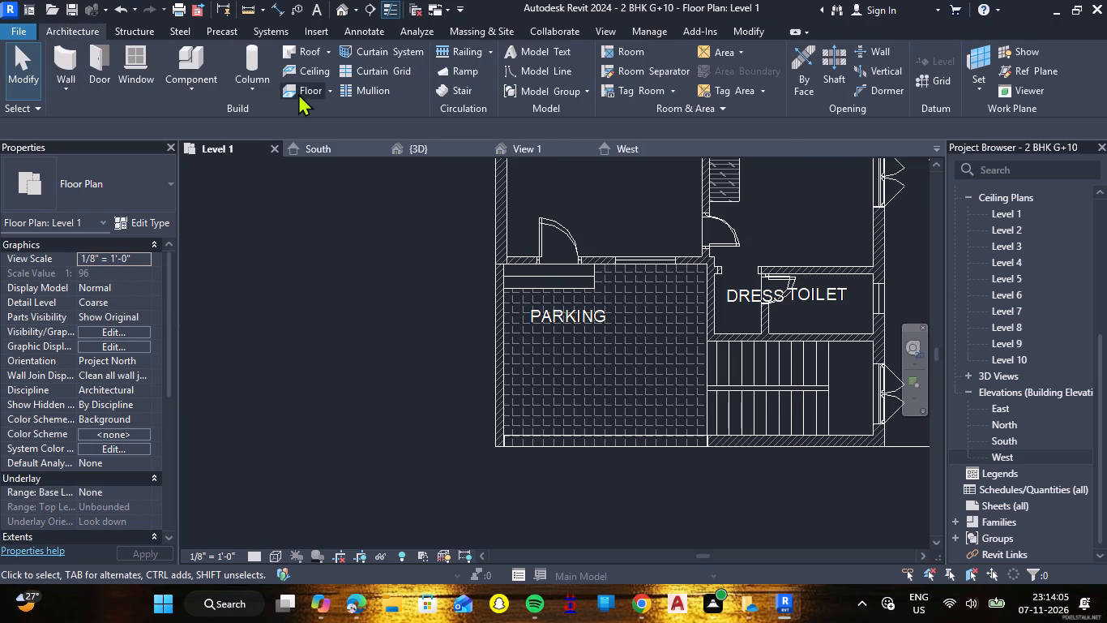
click(301, 92)
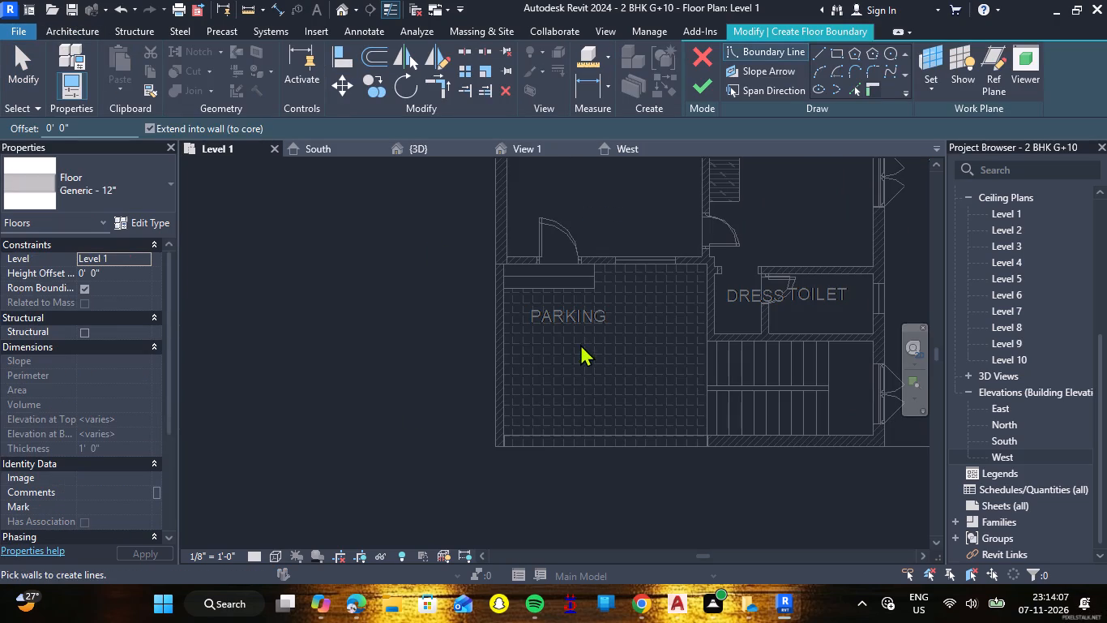
scroll(714, 294, up, 5)
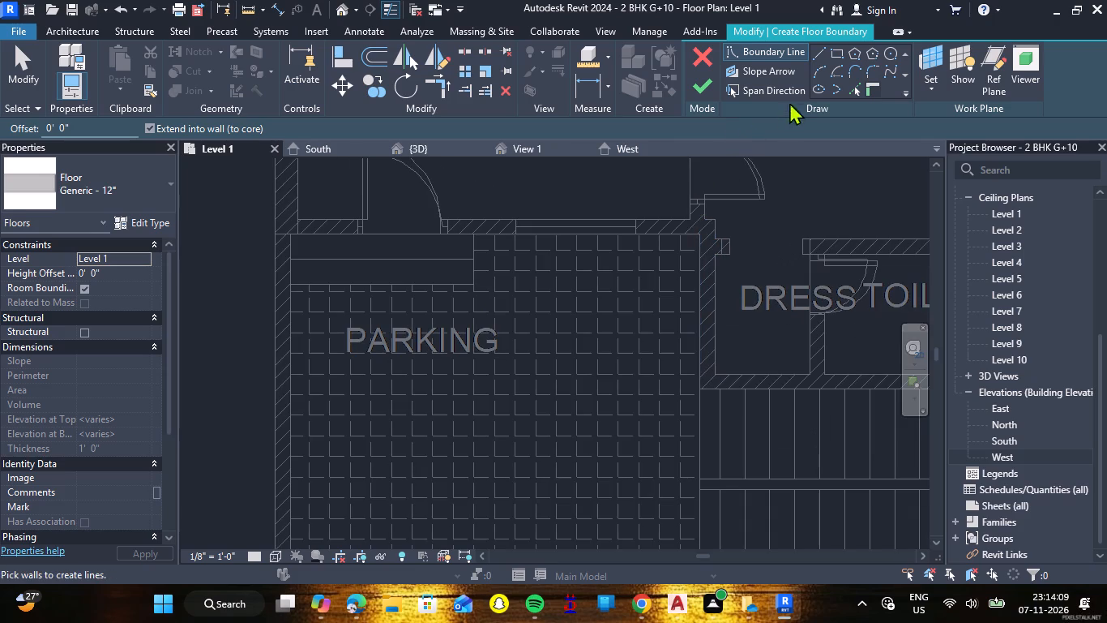
click(838, 54)
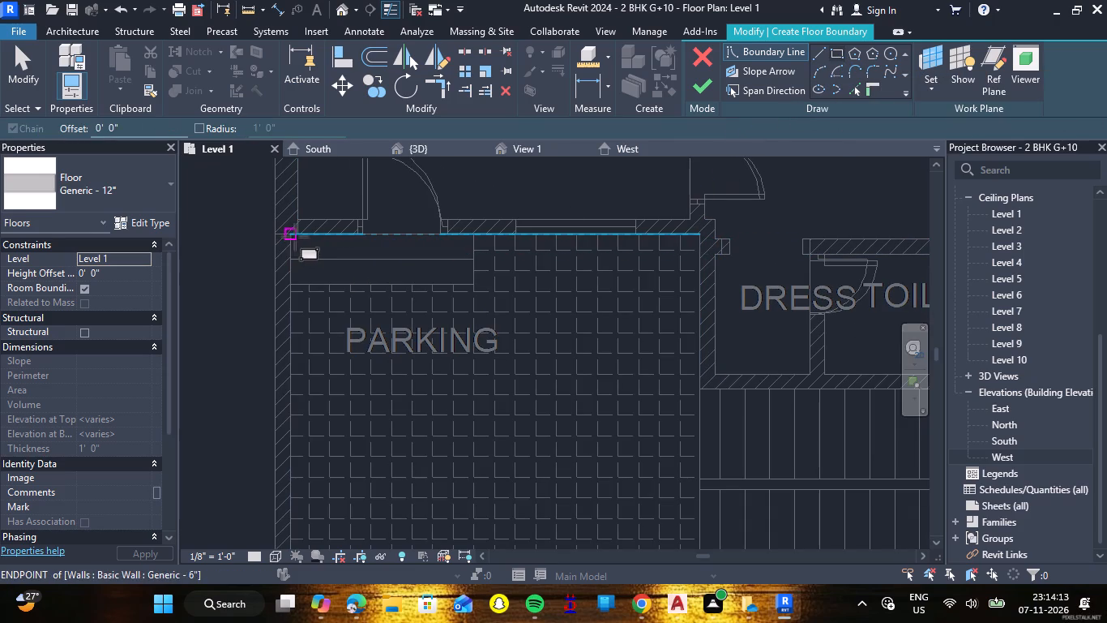
click(293, 237)
scroll(709, 372, down, 6)
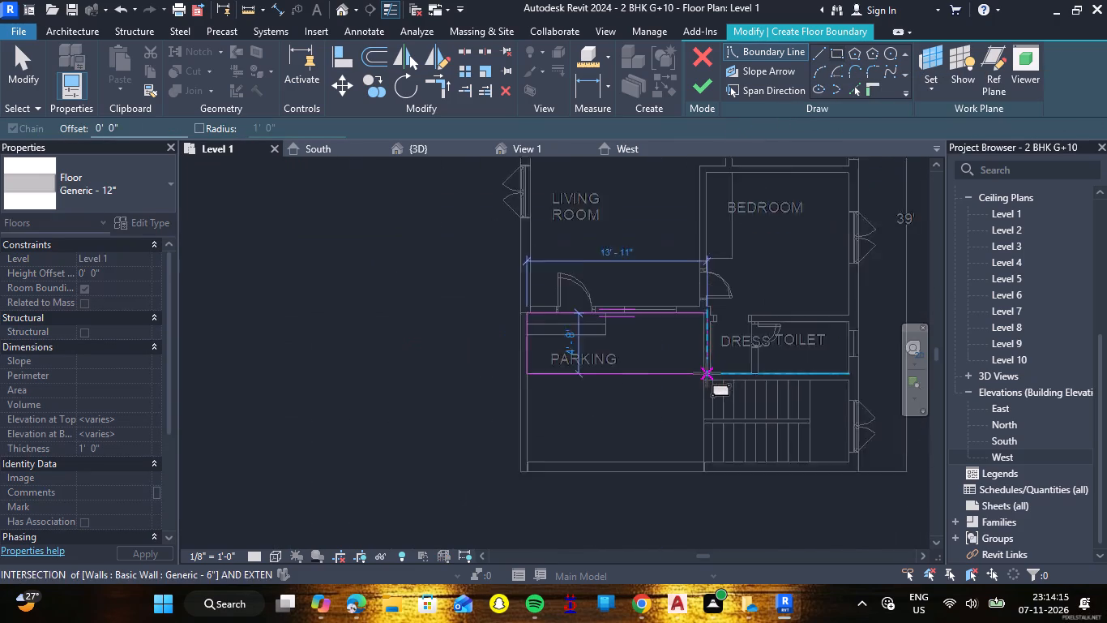
scroll(707, 373, down, 1)
scroll(701, 449, up, 6)
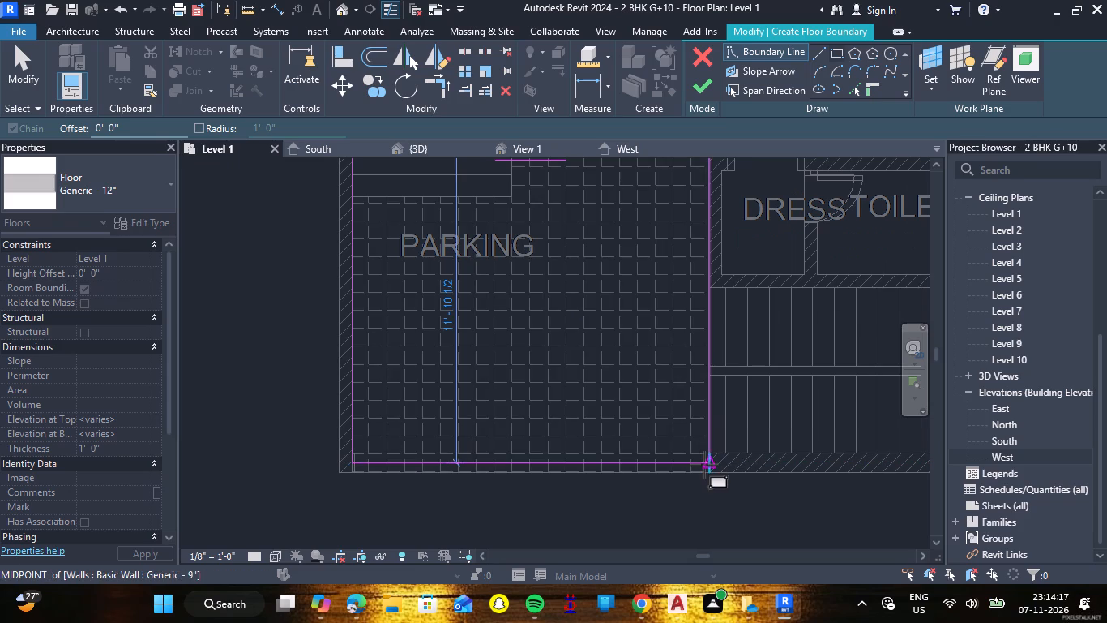
scroll(704, 473, up, 6)
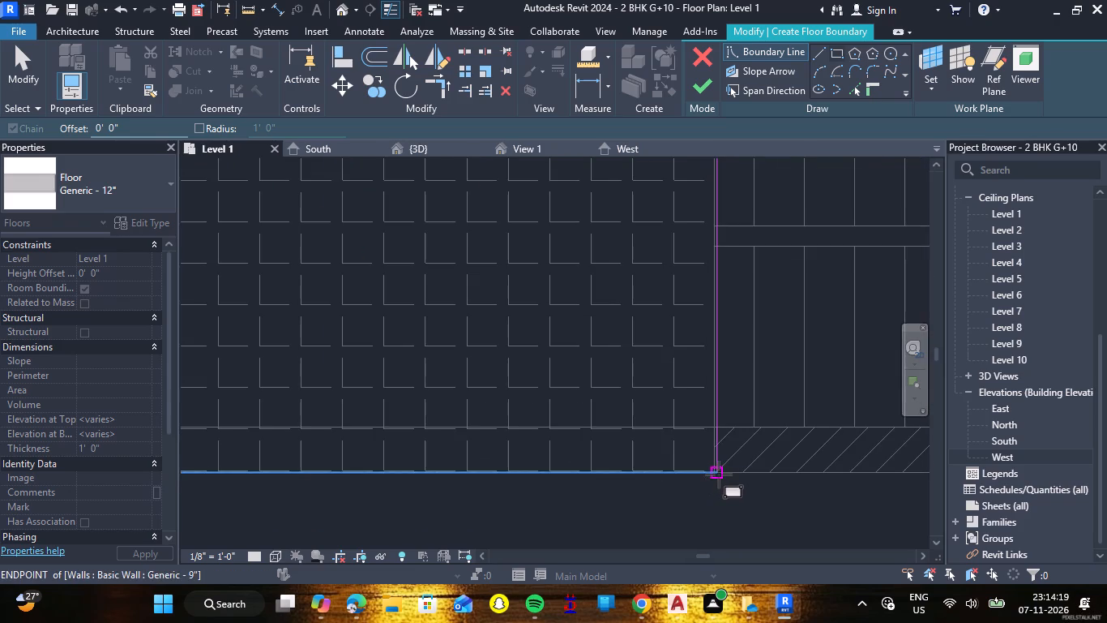
scroll(713, 476, up, 8)
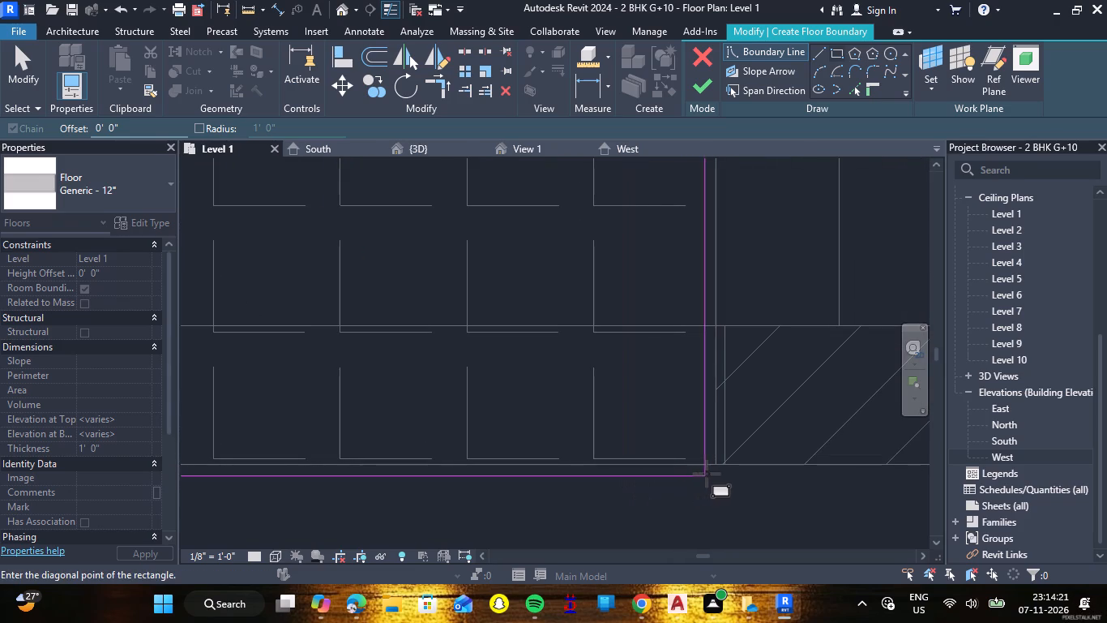
click(718, 468)
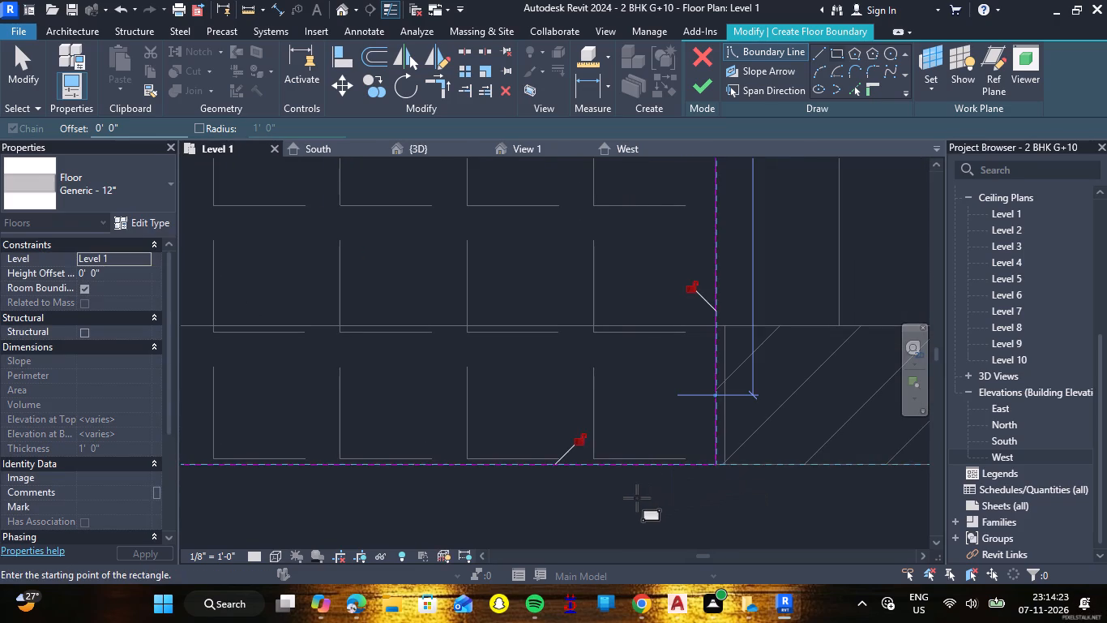
scroll(637, 498, down, 20)
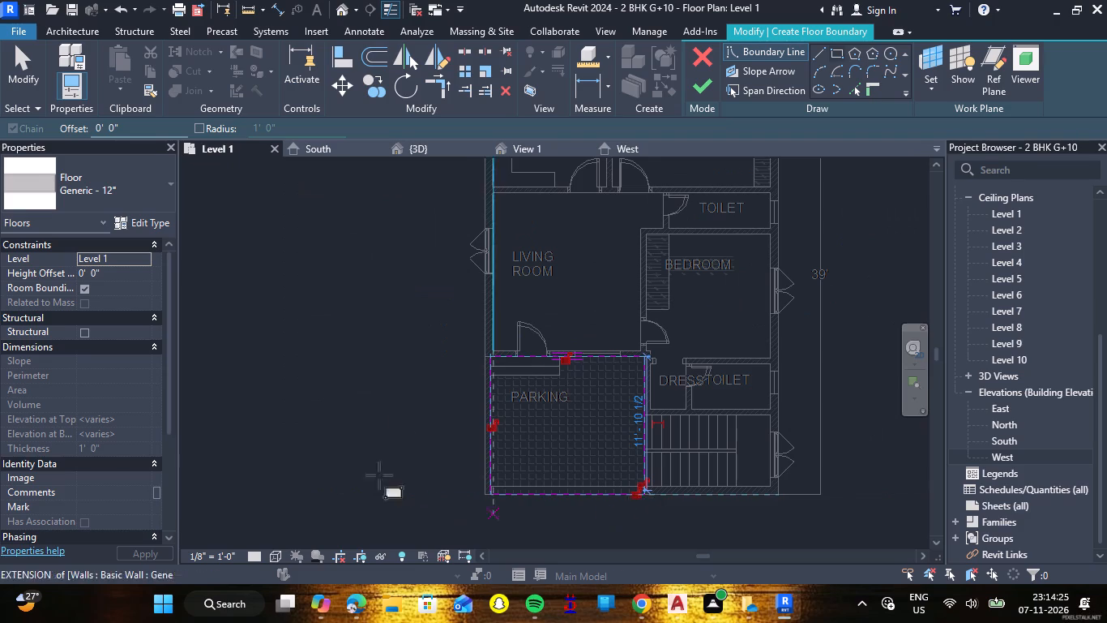
click(705, 92)
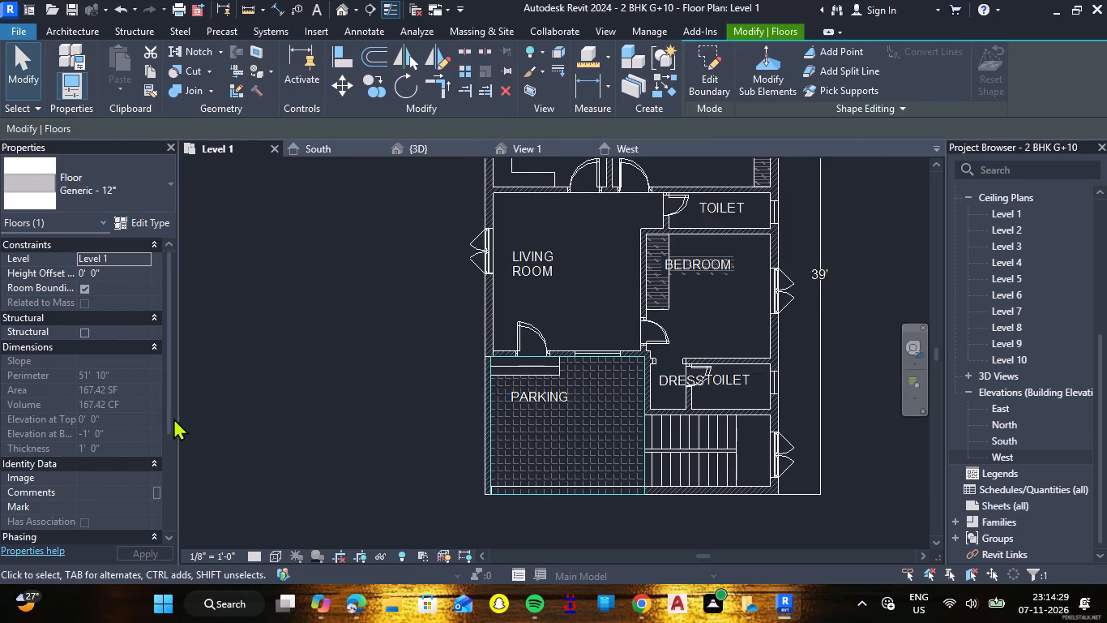
Edit the parking floor's boundary, moving its west edge outward to the outer face of the 6" exterior wall.
scroll(129, 402, down, 10)
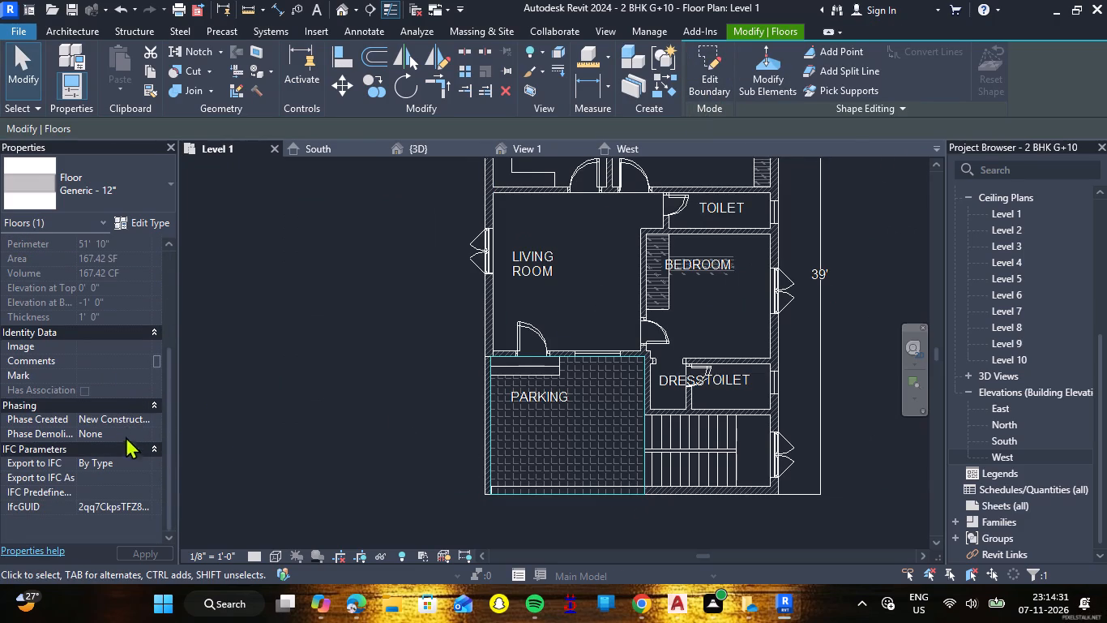
scroll(155, 432, up, 3)
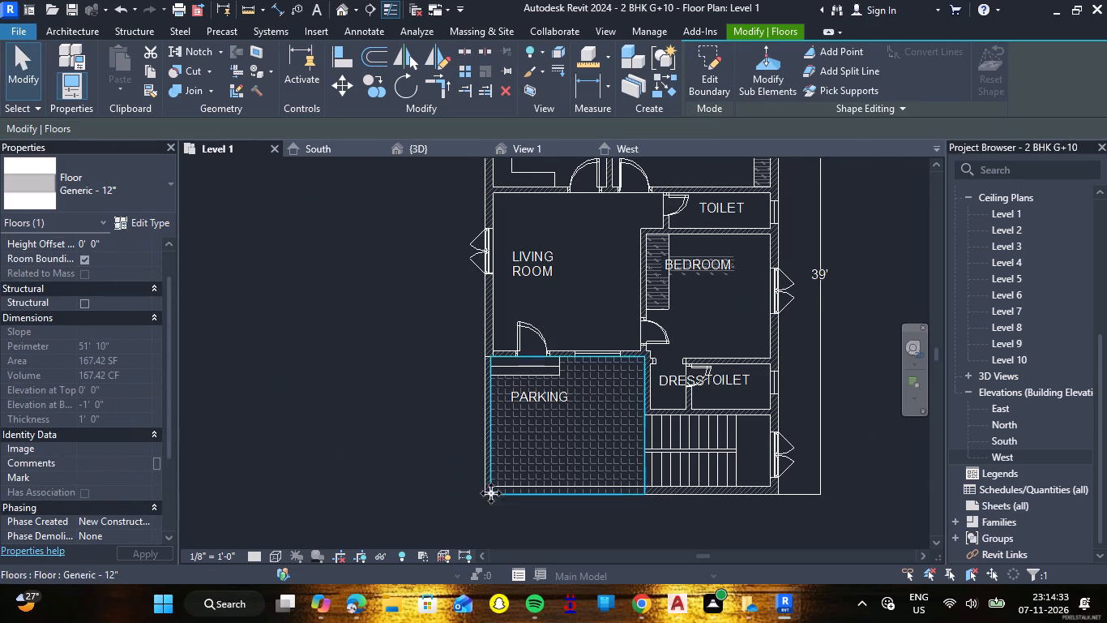
scroll(519, 509, up, 4)
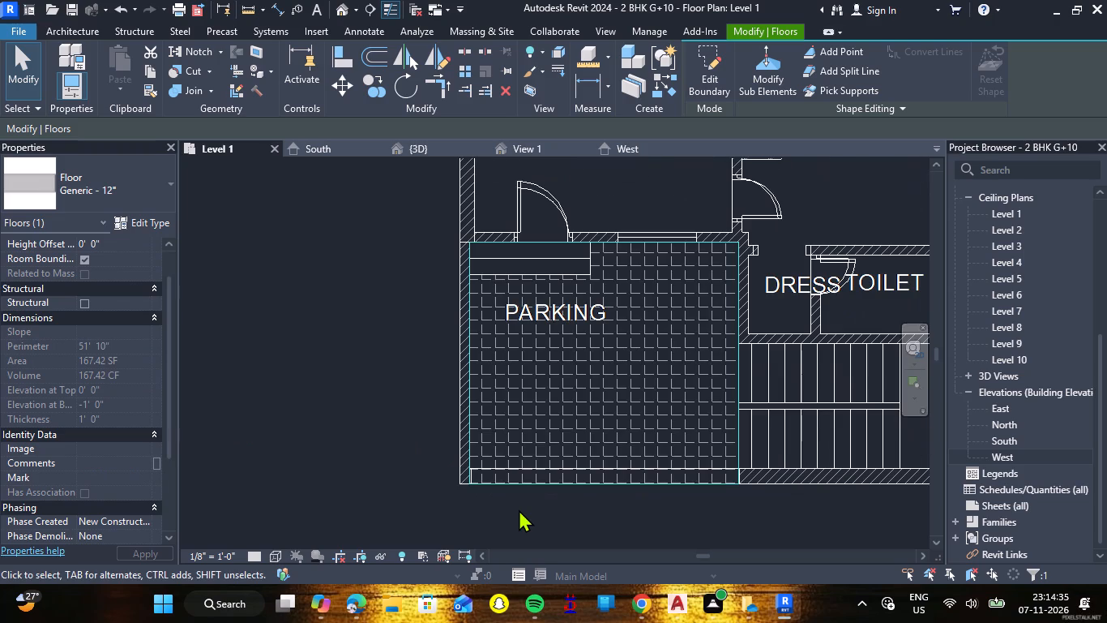
scroll(519, 509, down, 1)
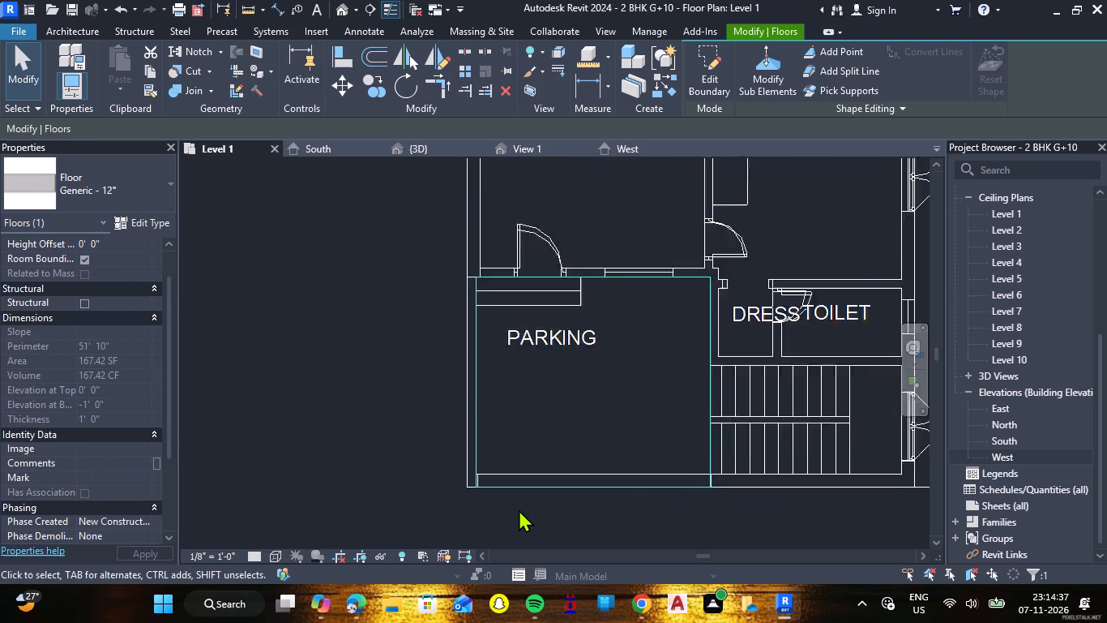
scroll(519, 509, down, 1)
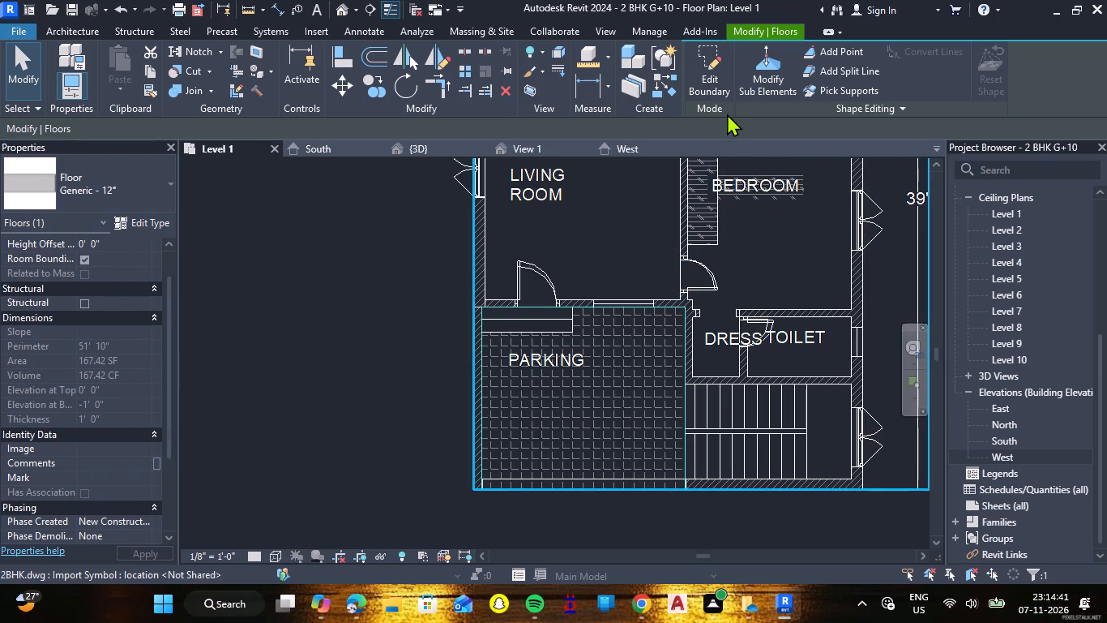
click(710, 84)
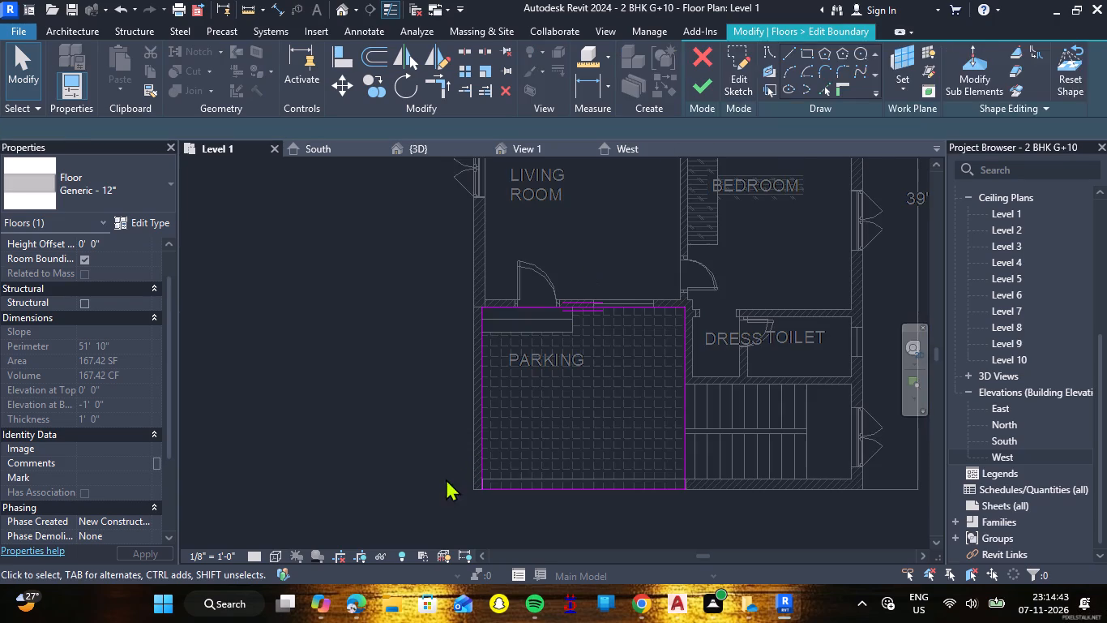
scroll(467, 468, up, 4)
click(492, 460)
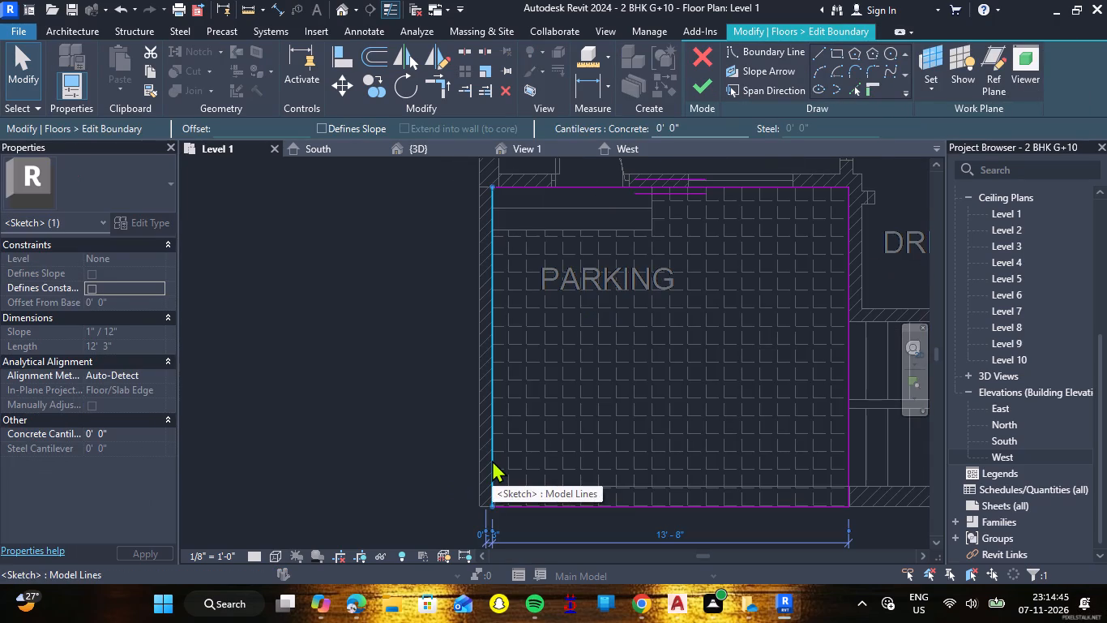
key(Left)
key(Left)
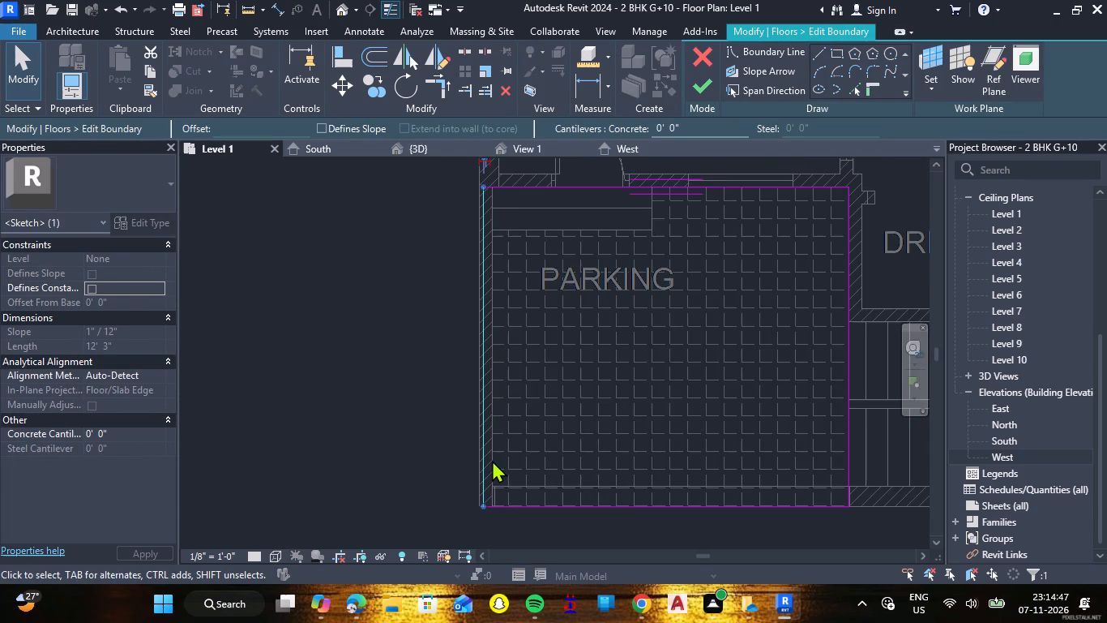
key(Left)
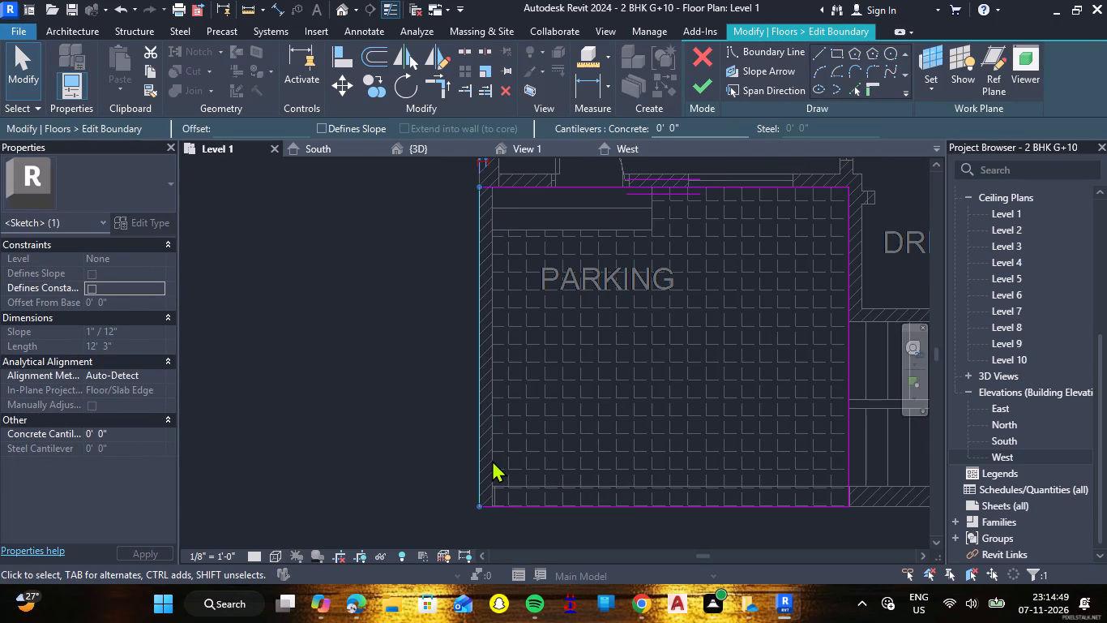
click(348, 427)
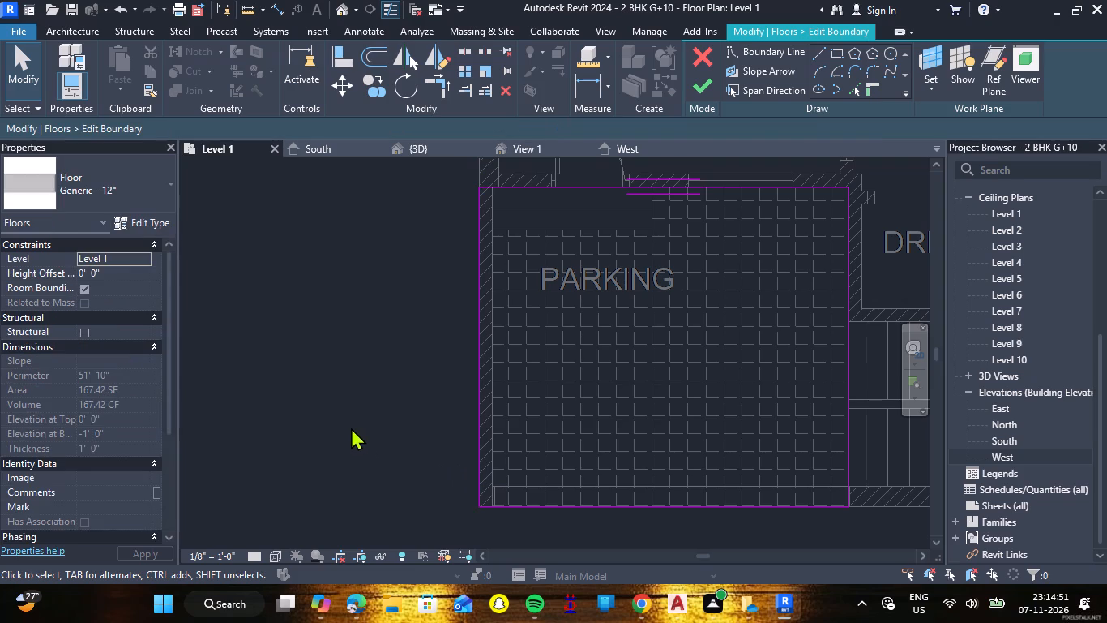
click(690, 75)
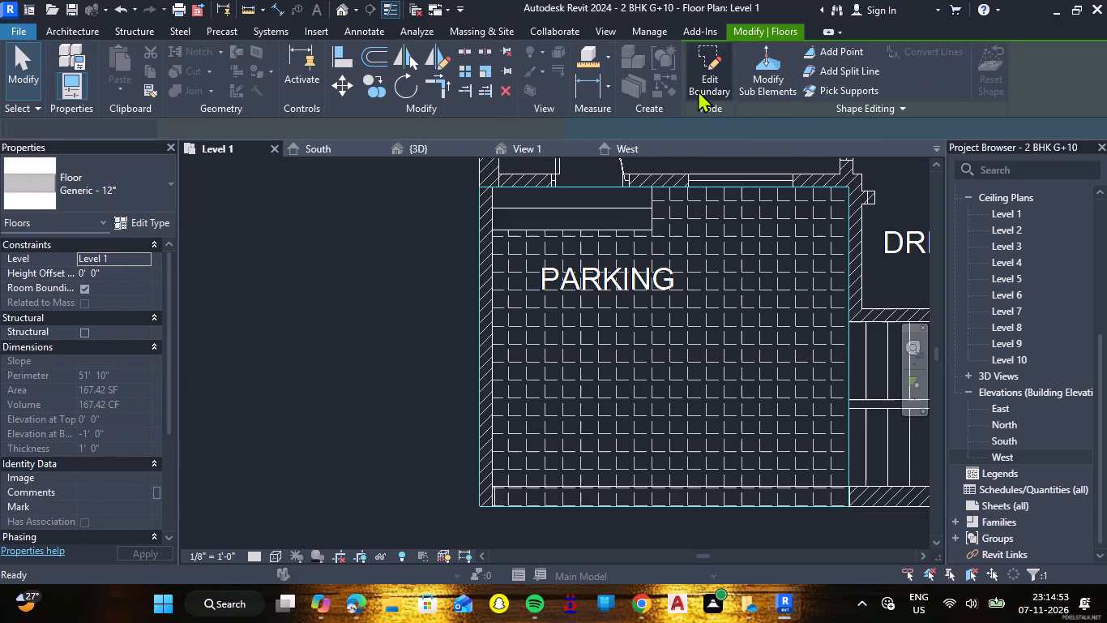
click(424, 355)
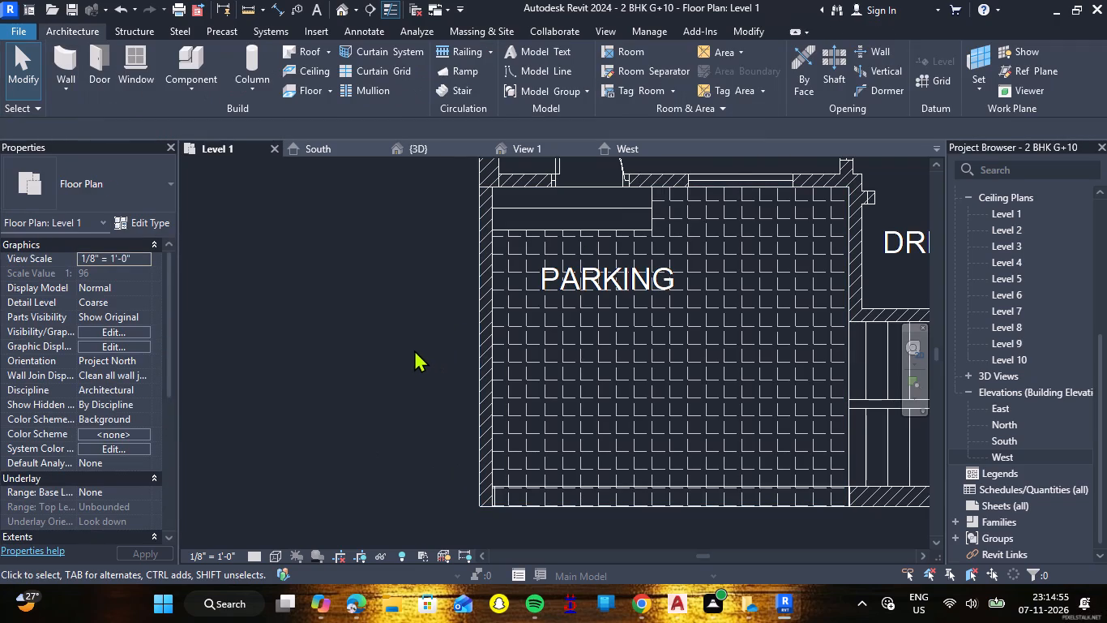
In the 3D view, change the parking floor's type to Generic - 6".
click(411, 153)
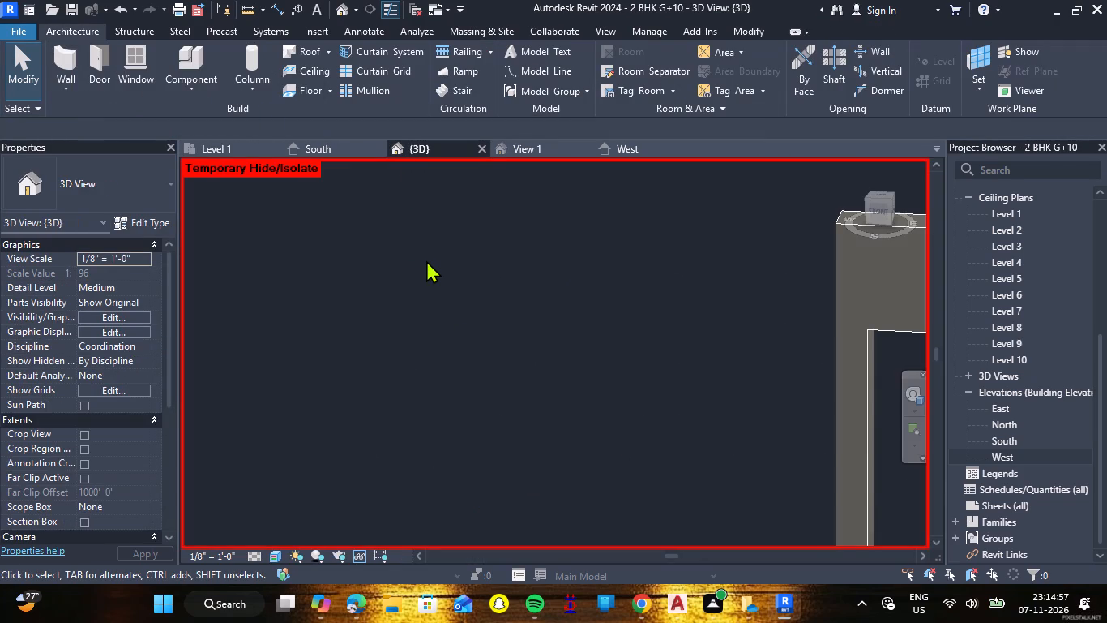
scroll(433, 267, down, 9)
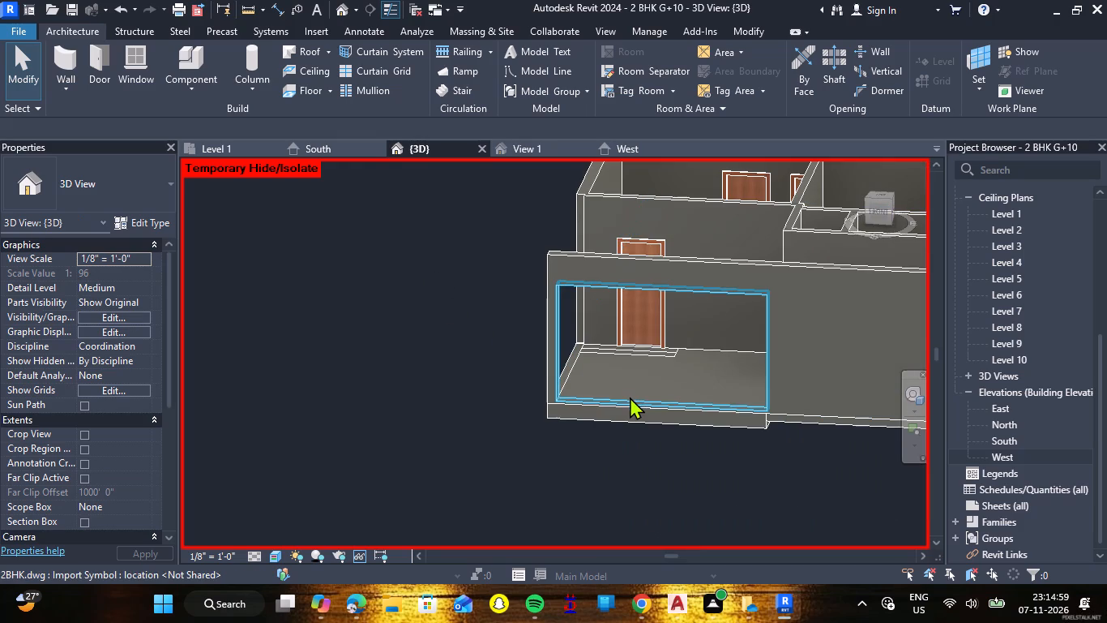
click(712, 428)
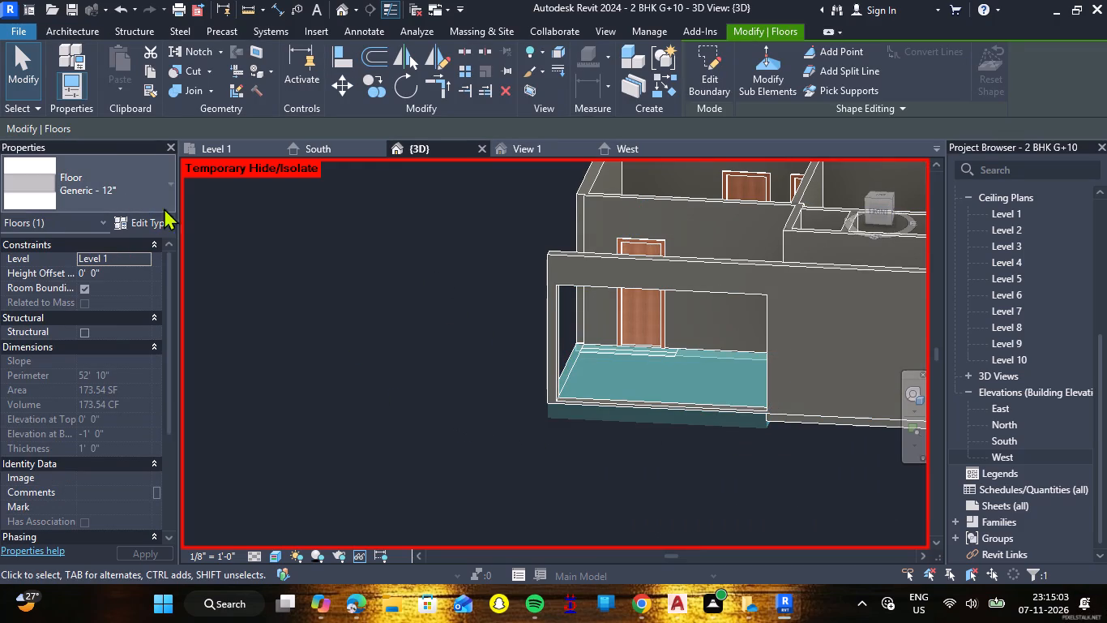
click(169, 181)
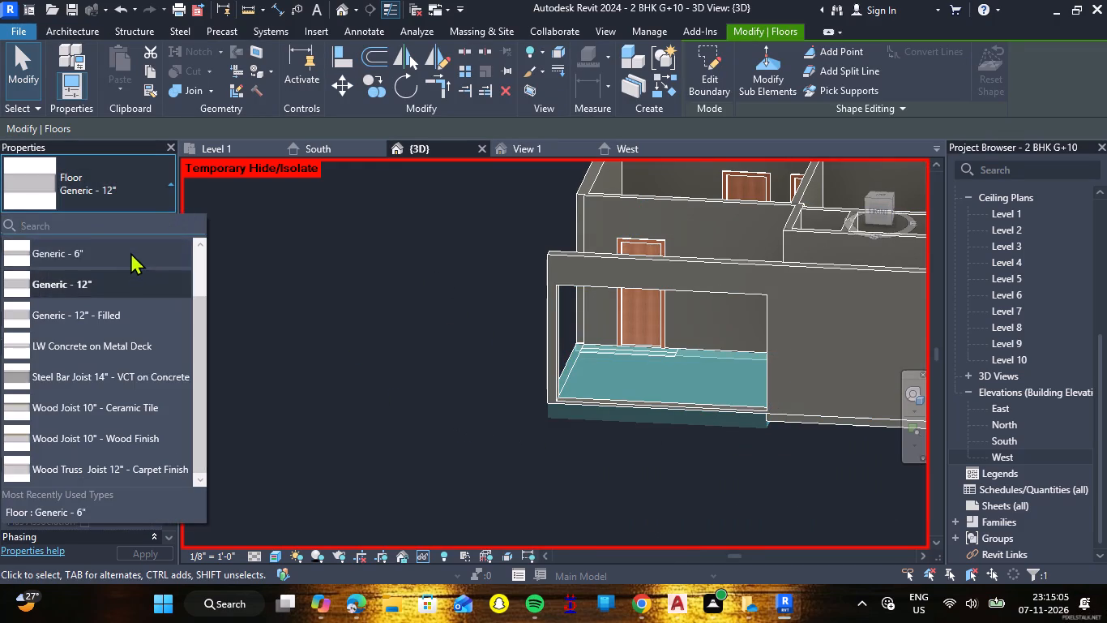
click(130, 252)
click(701, 483)
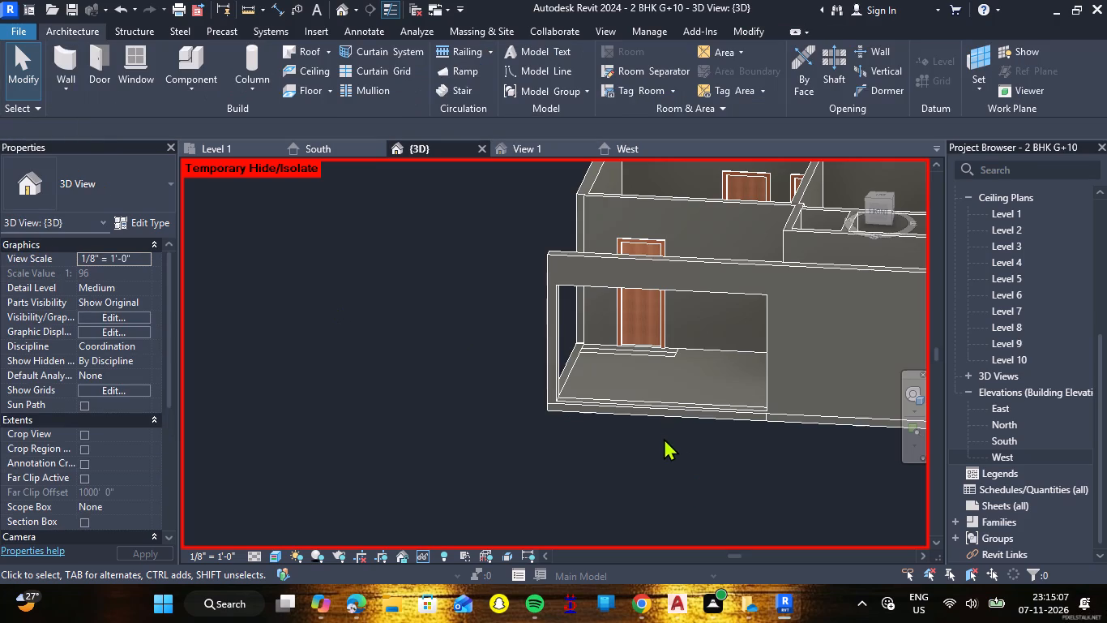
Paint the top face of the parking floor with the Grass material.
scroll(664, 437, up, 5)
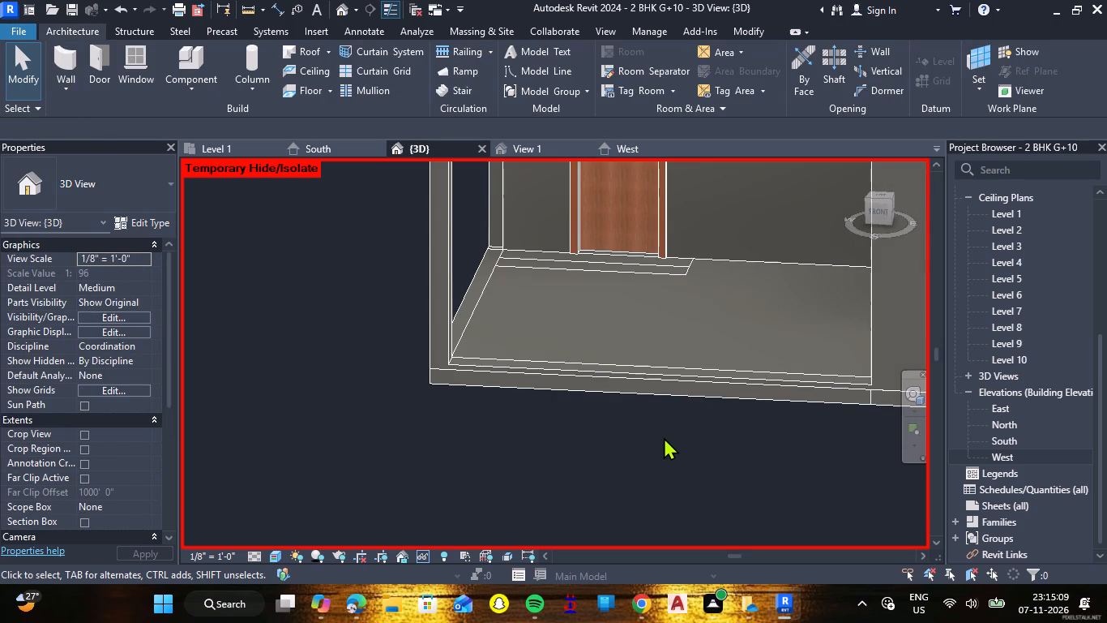
scroll(664, 437, down, 2)
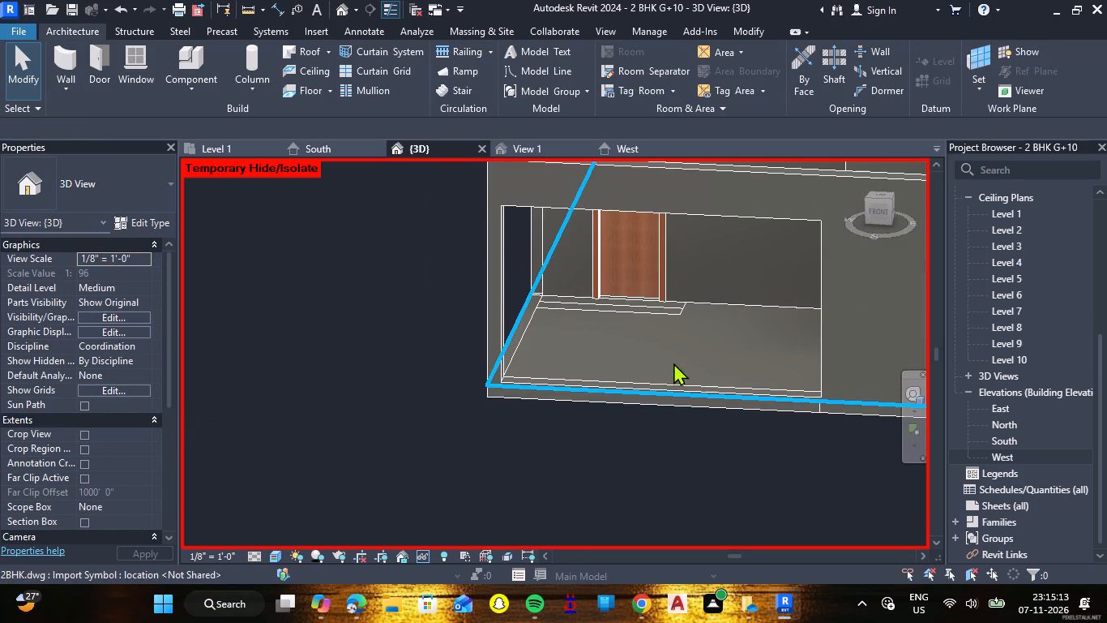
click(735, 310)
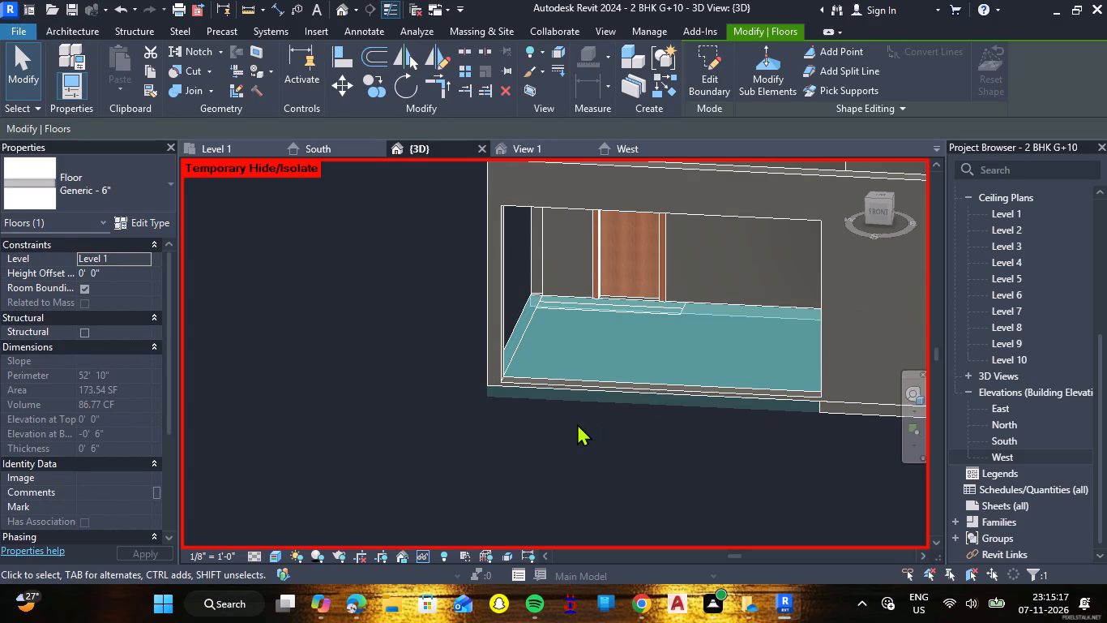
scroll(123, 393, down, 3)
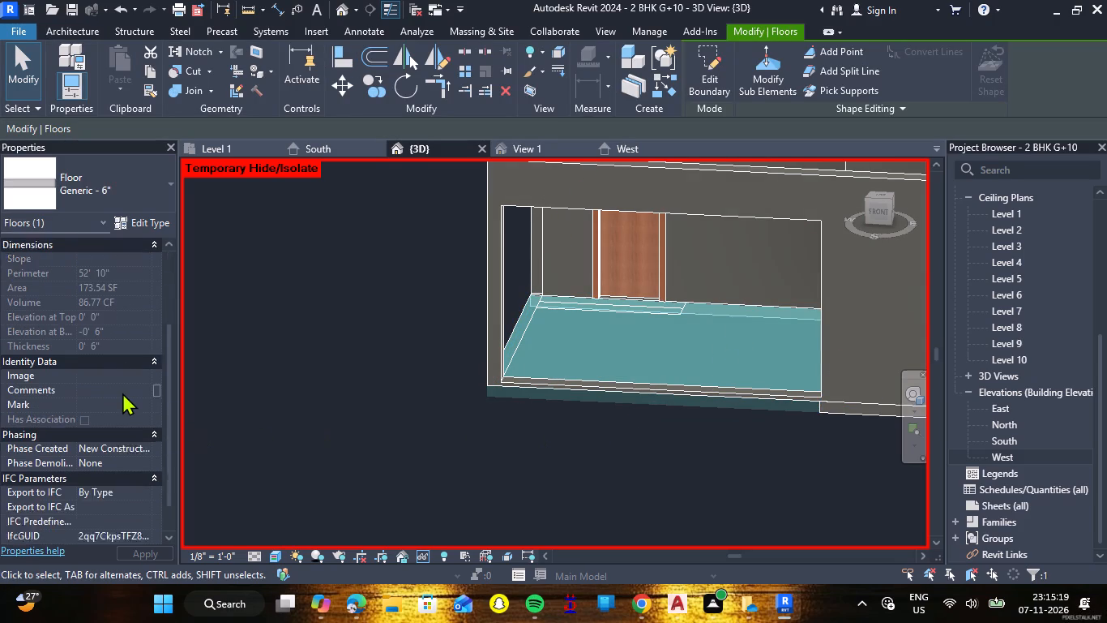
scroll(122, 393, down, 2)
scroll(123, 393, up, 8)
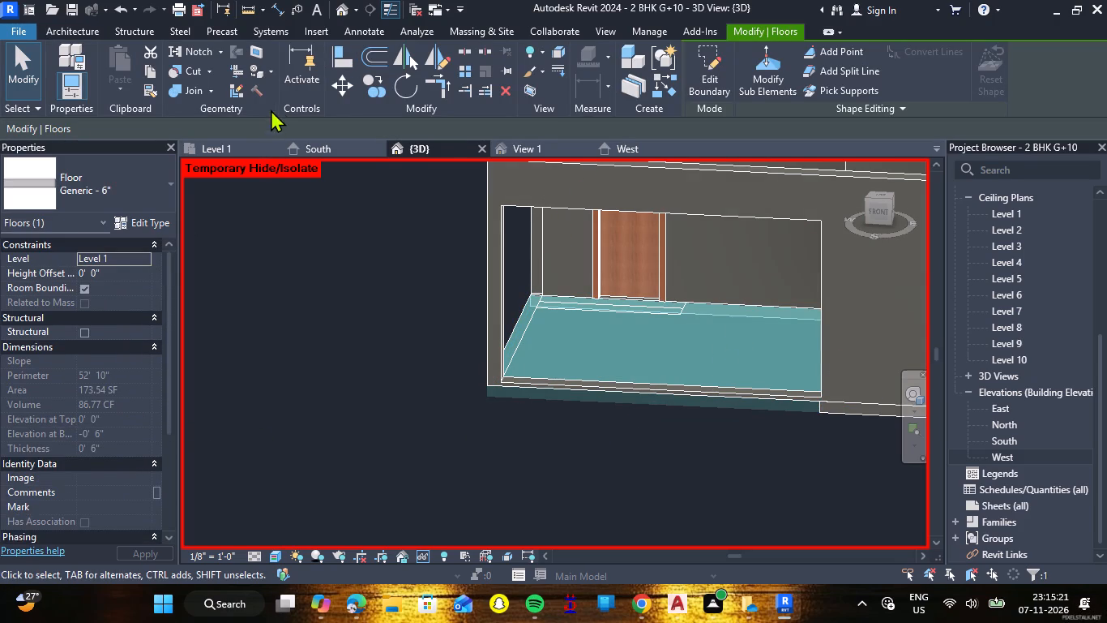
click(258, 72)
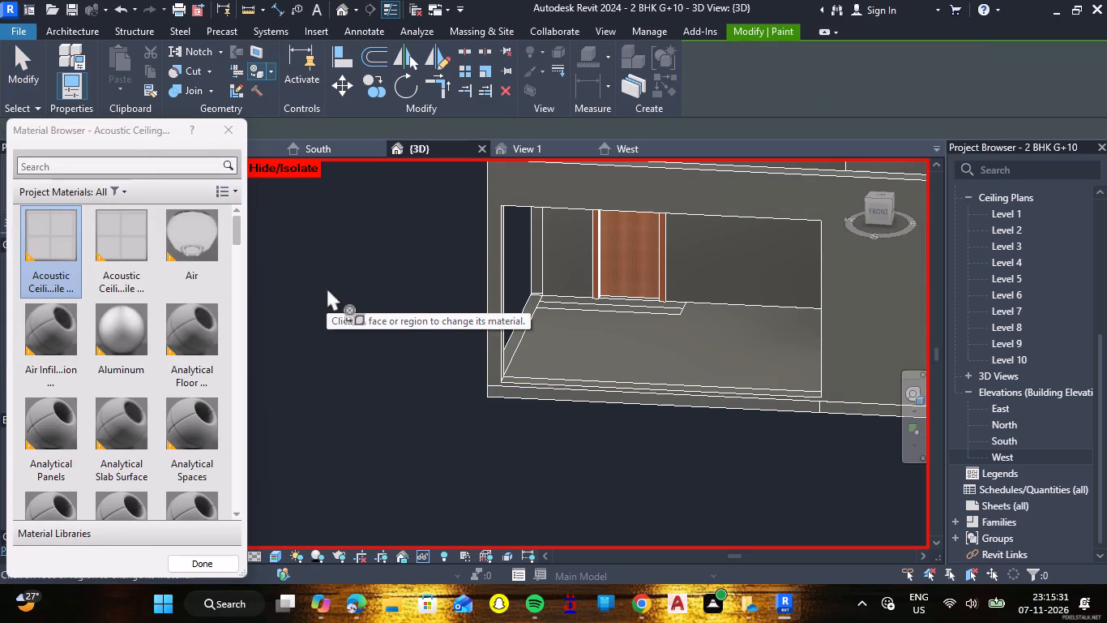
click(210, 168)
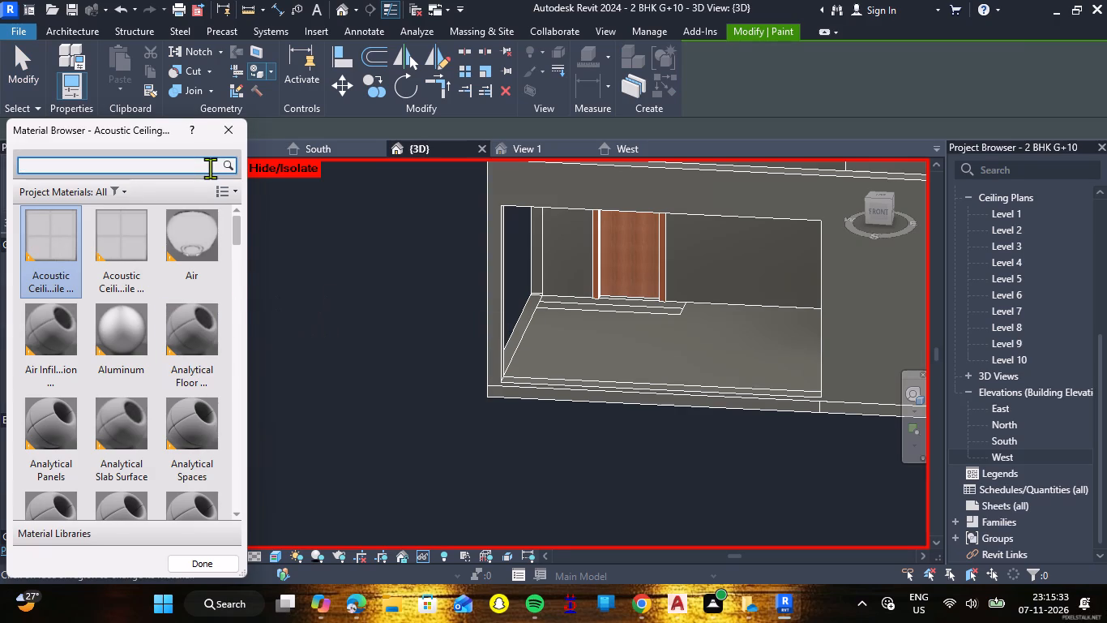
text(GRASS)
click(71, 251)
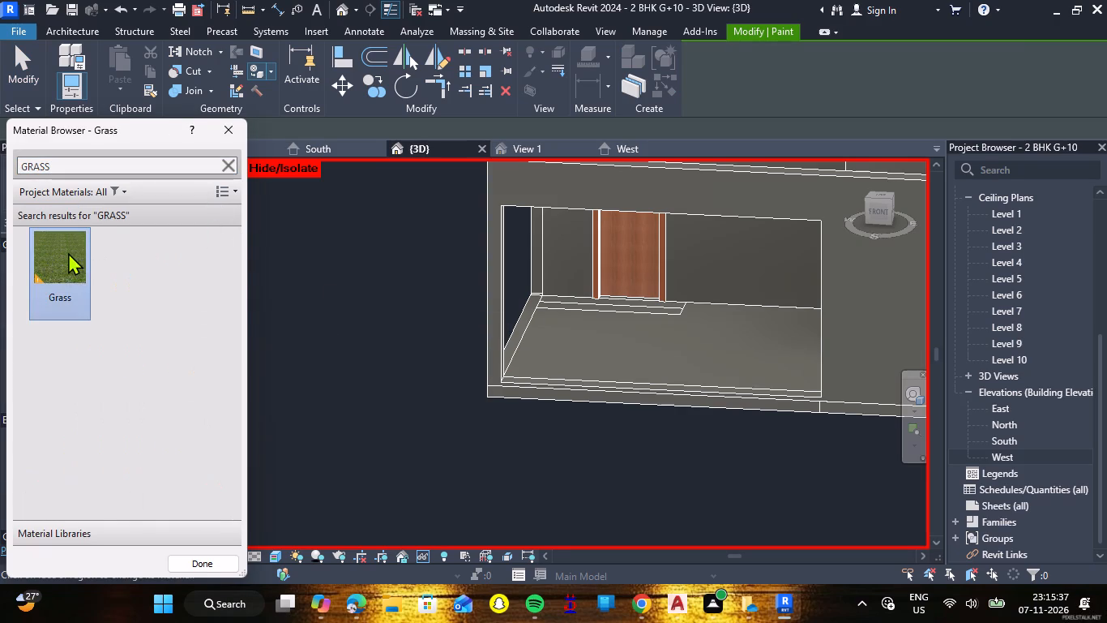
click(682, 331)
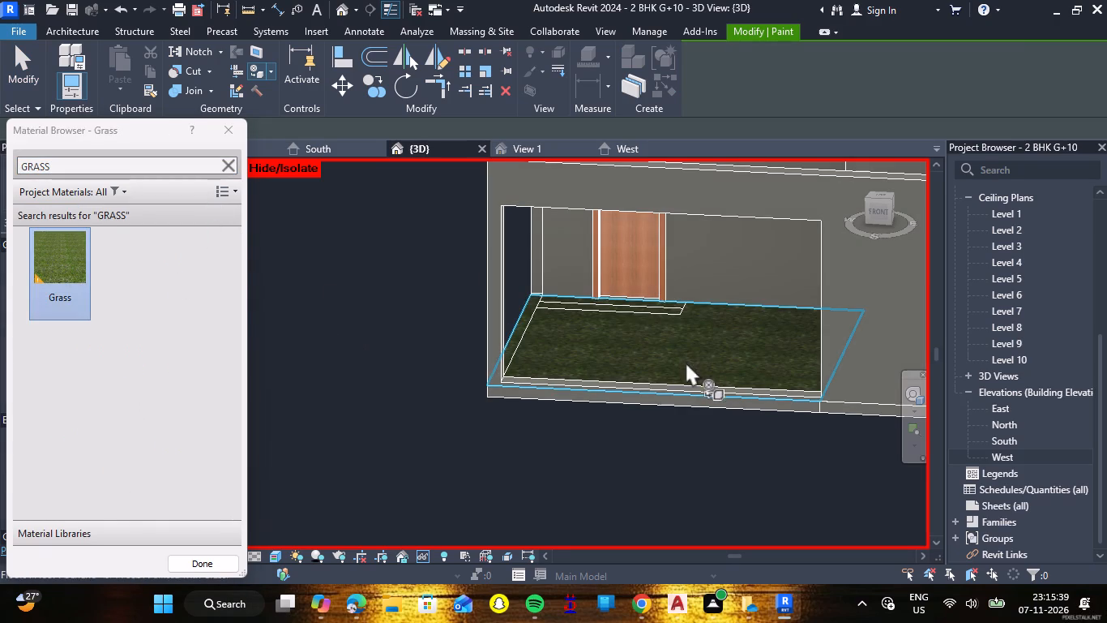
key(Escape)
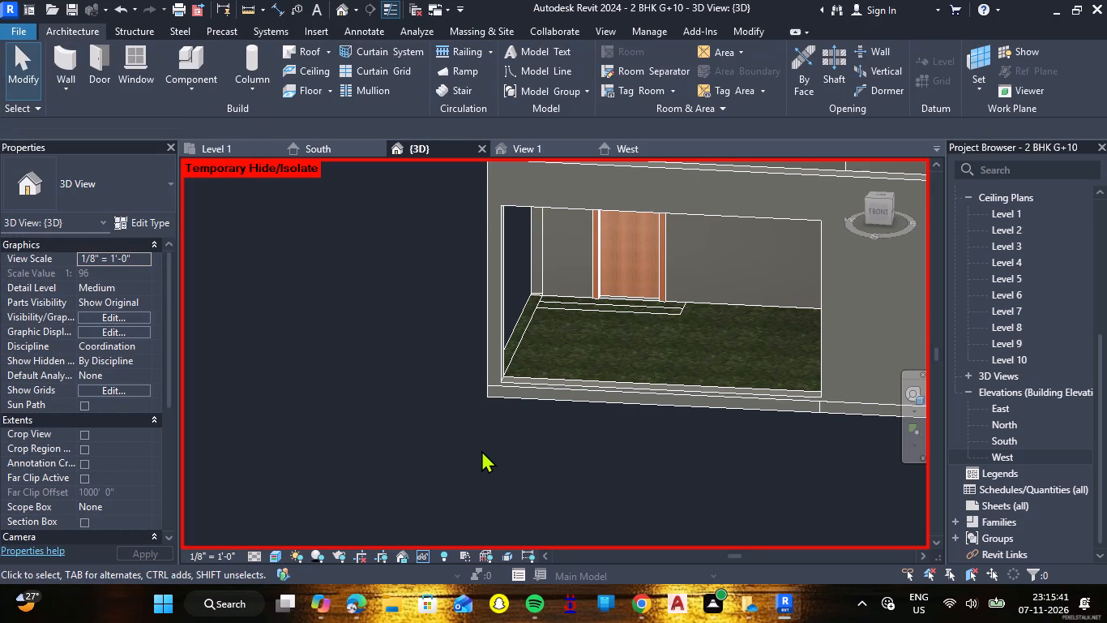
Reset the temporary hide/isolate in the 3D view and check the parking area from the side and front.
shift+middle_drag(481, 450, 665, 439)
shift+right_drag(481, 450, 665, 439)
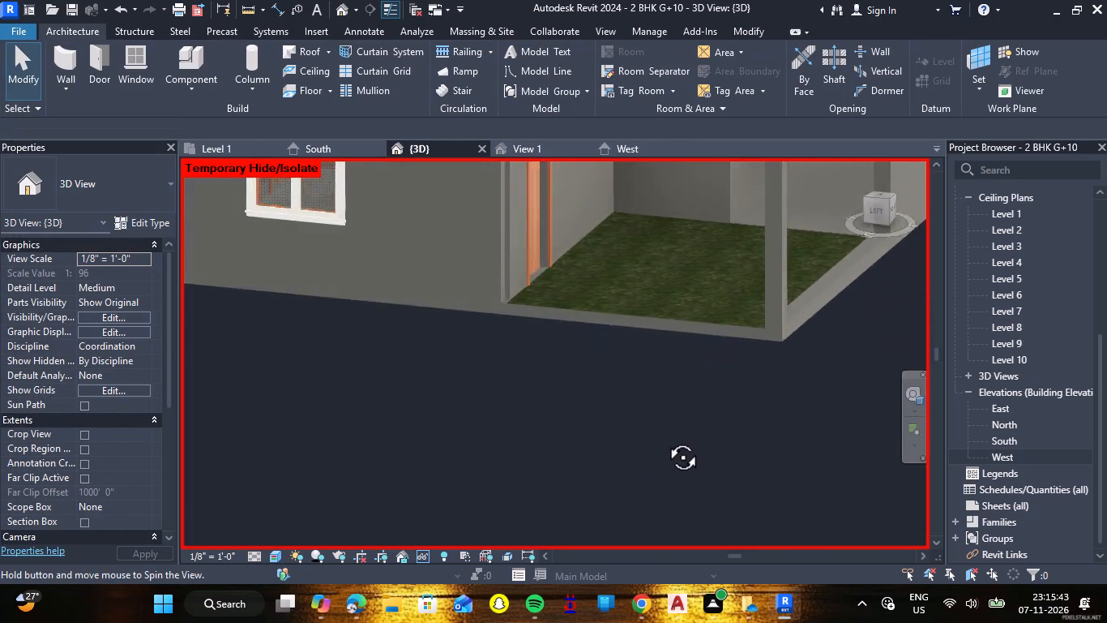
shift+middle_drag(665, 439, 718, 415)
shift+right_drag(665, 439, 718, 415)
scroll(716, 415, down, 2)
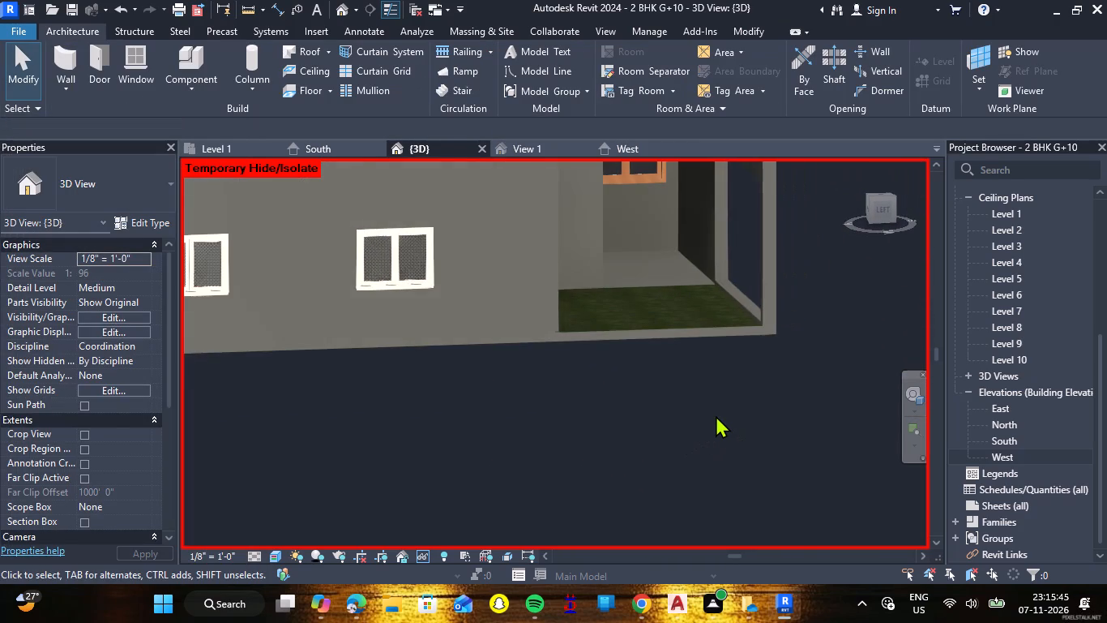
shift+right_drag(786, 416, 751, 423)
shift+middle_drag(786, 416, 751, 423)
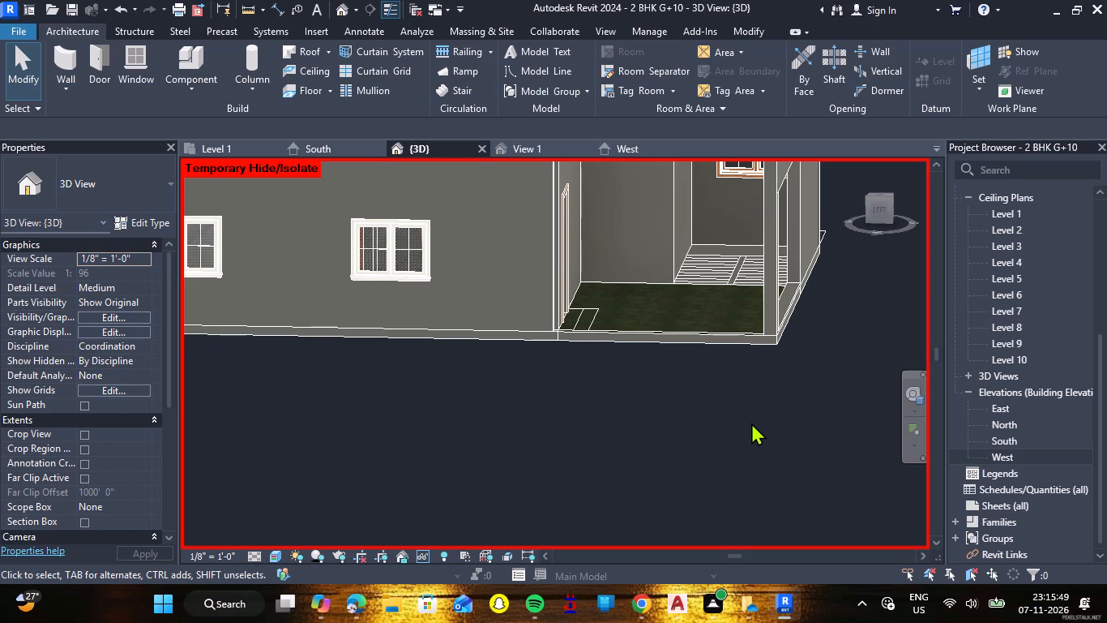
text(HR)
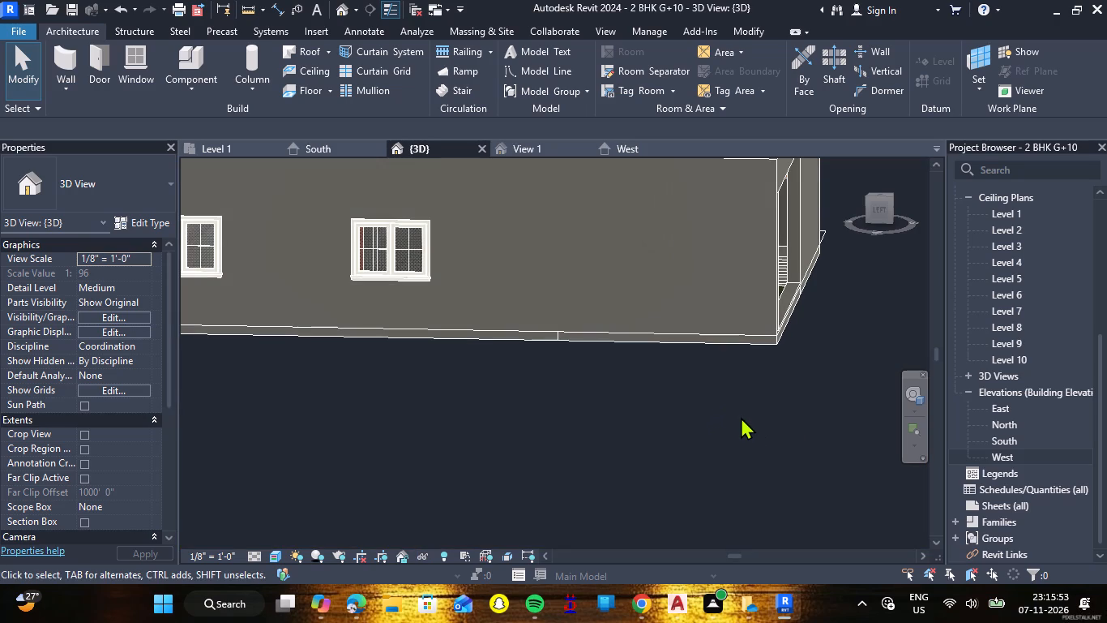
shift+right_drag(741, 417, 545, 428)
shift+middle_drag(740, 418, 545, 428)
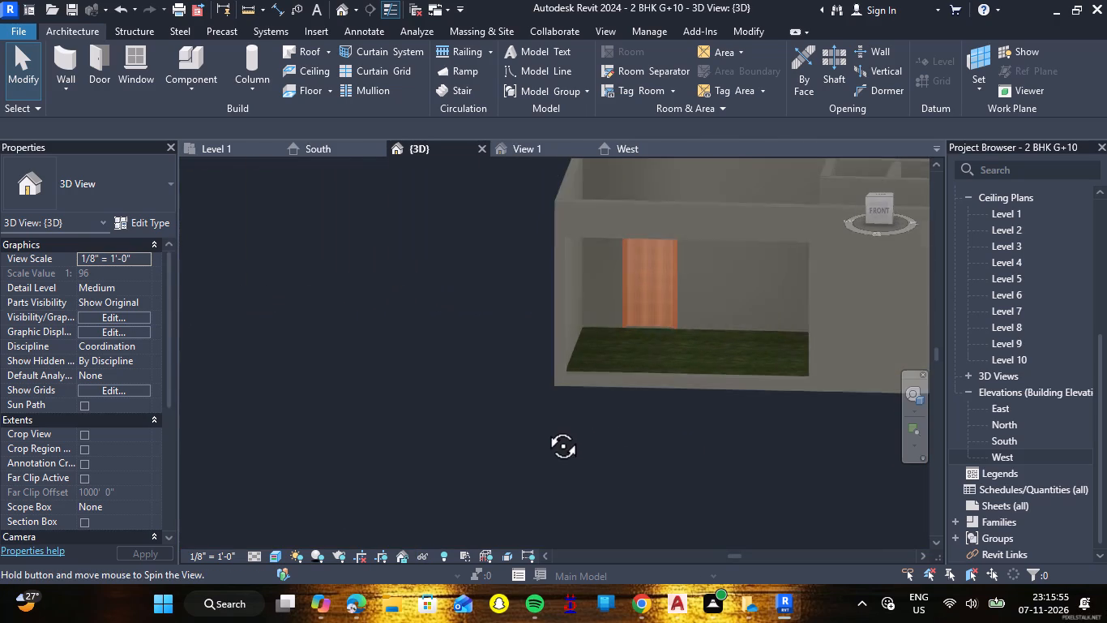
shift+right_drag(545, 428, 544, 428)
shift+middle_drag(545, 428, 544, 428)
scroll(583, 422, down, 2)
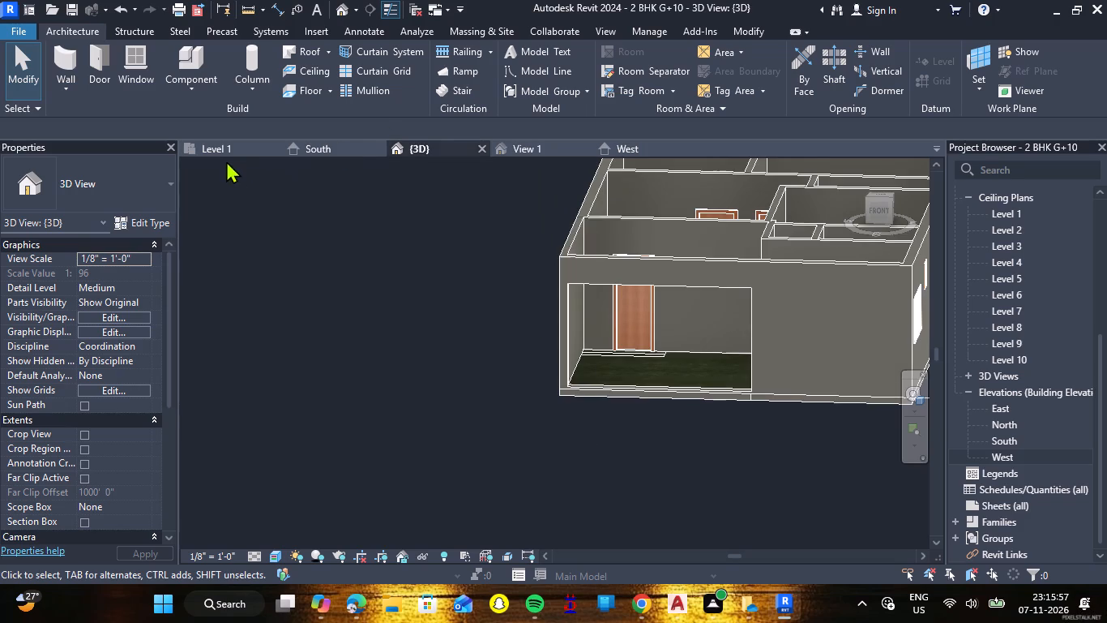
On Level 1, sketch a U-shaped stair over the CAD stairwell, location line Run: Left, 3'-0" wide, with 10-riser and 8-riser runs.
click(215, 150)
scroll(528, 303, down, 6)
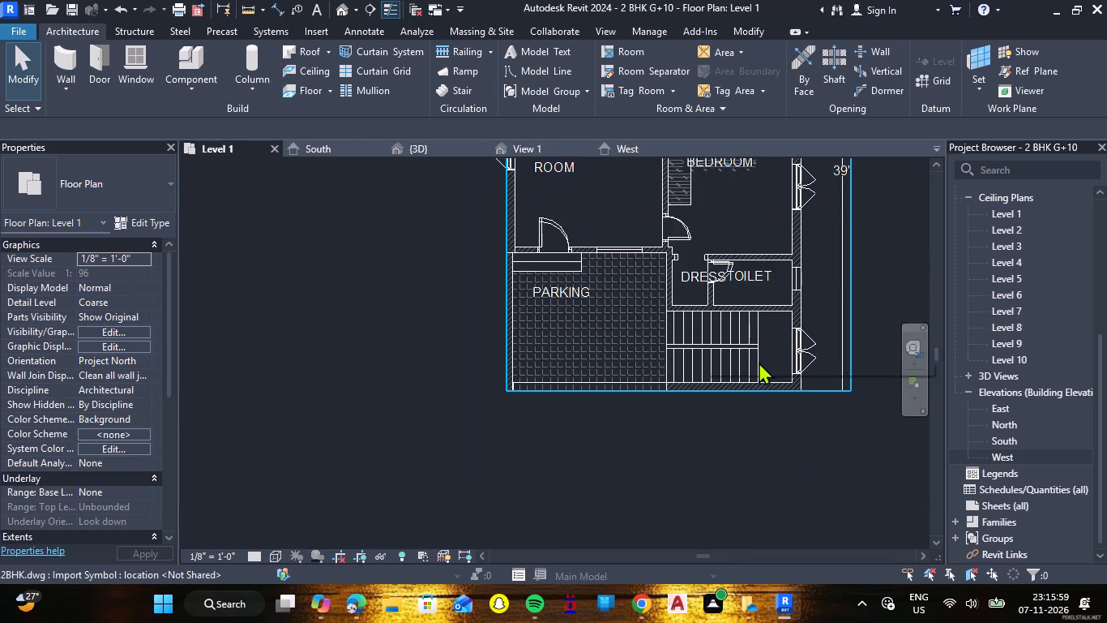
scroll(759, 362, up, 4)
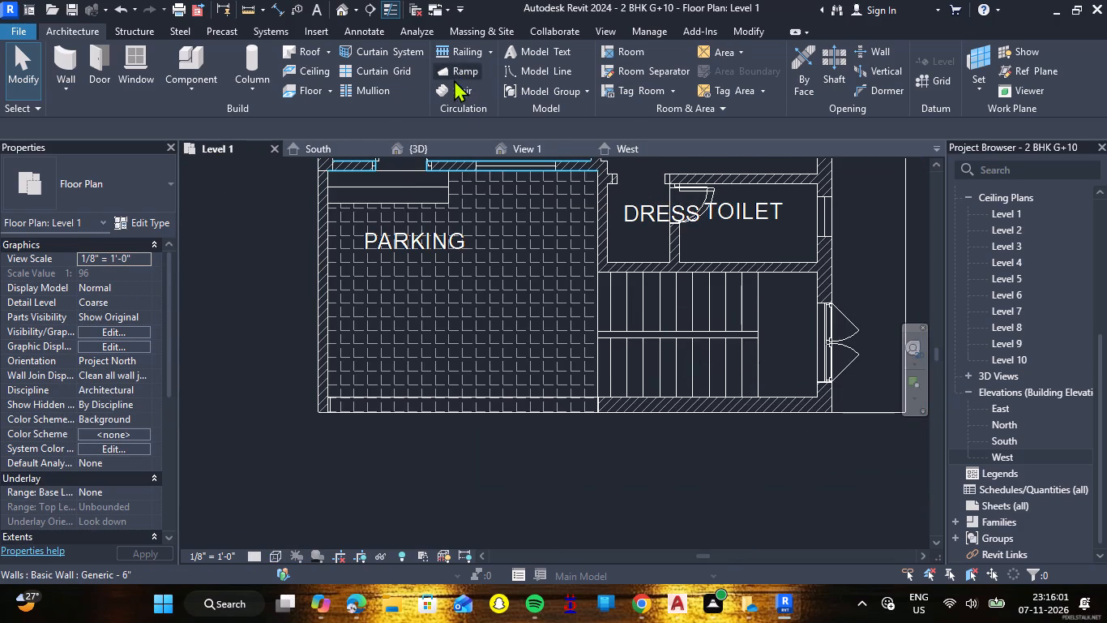
click(467, 92)
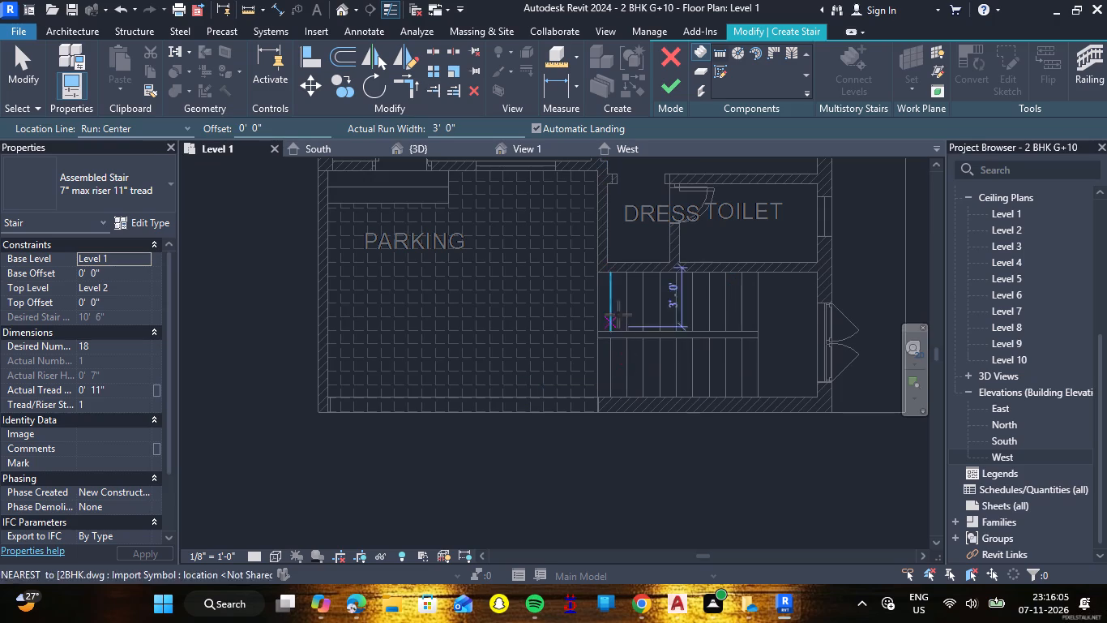
scroll(618, 314, up, 3)
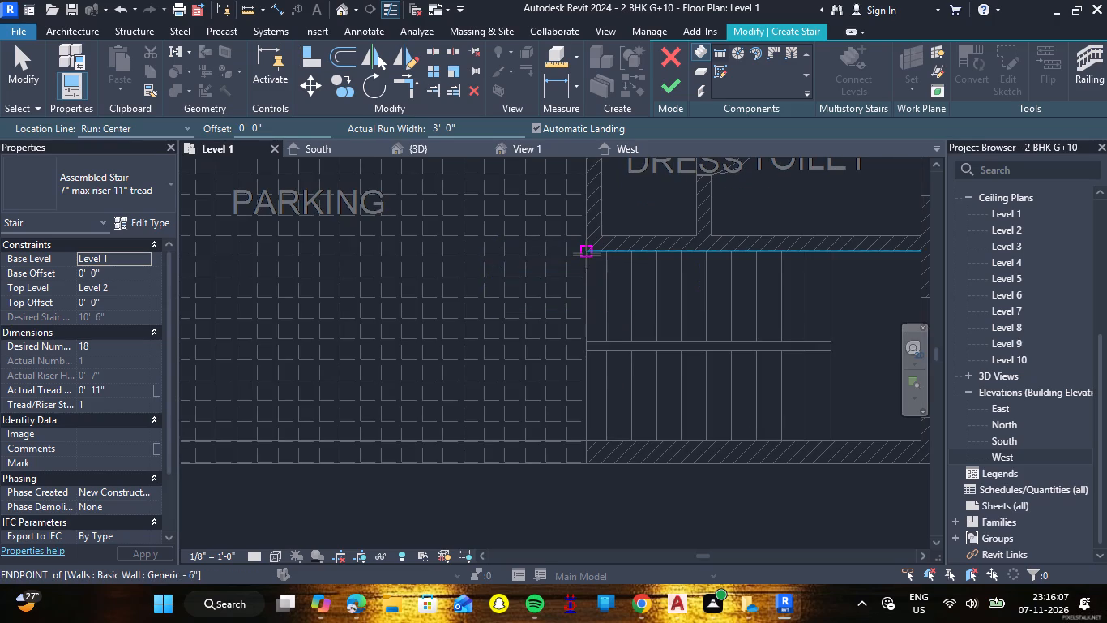
click(164, 129)
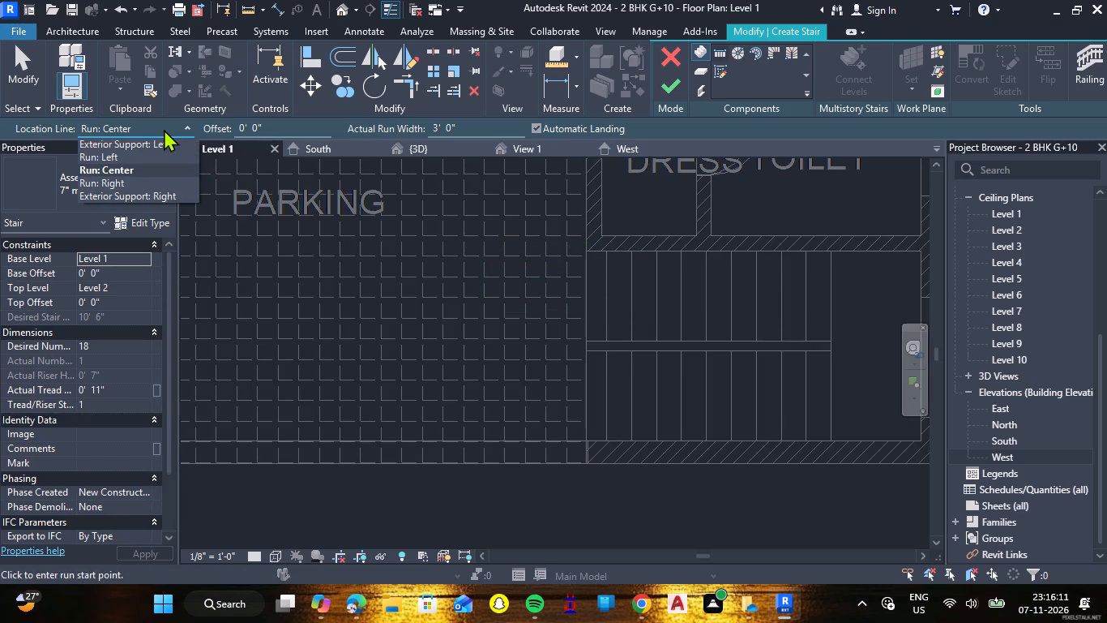
click(118, 160)
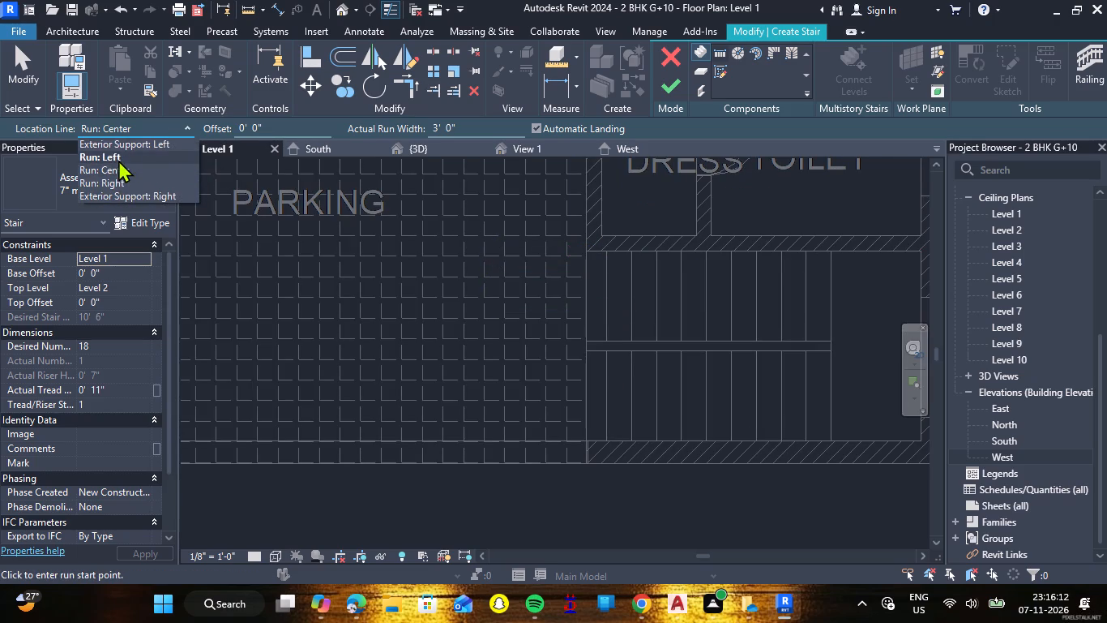
click(585, 256)
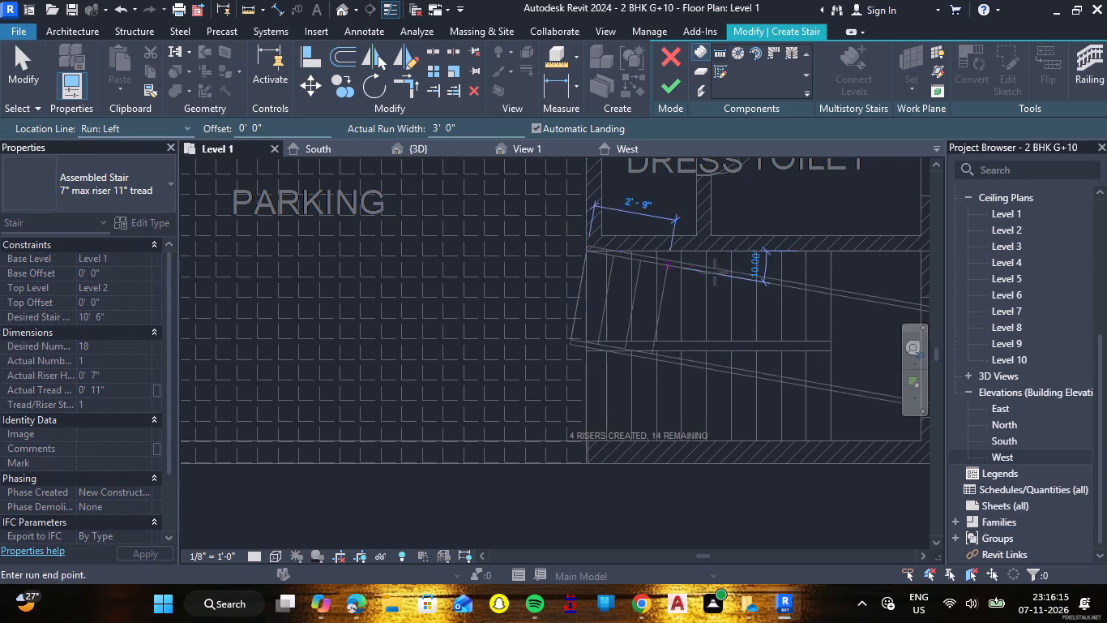
click(825, 256)
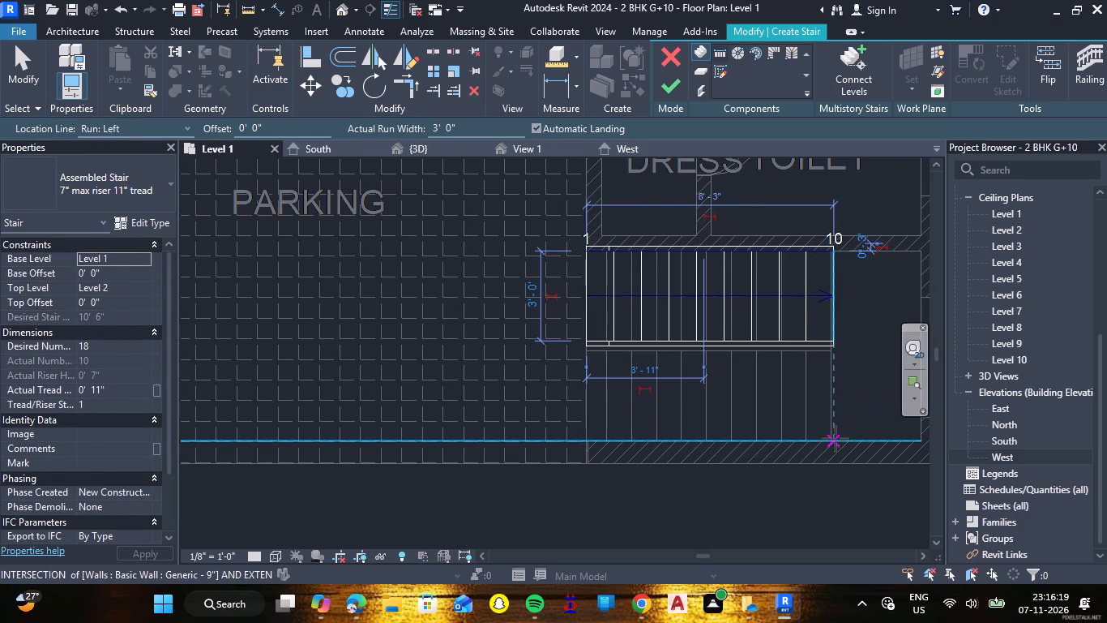
click(834, 439)
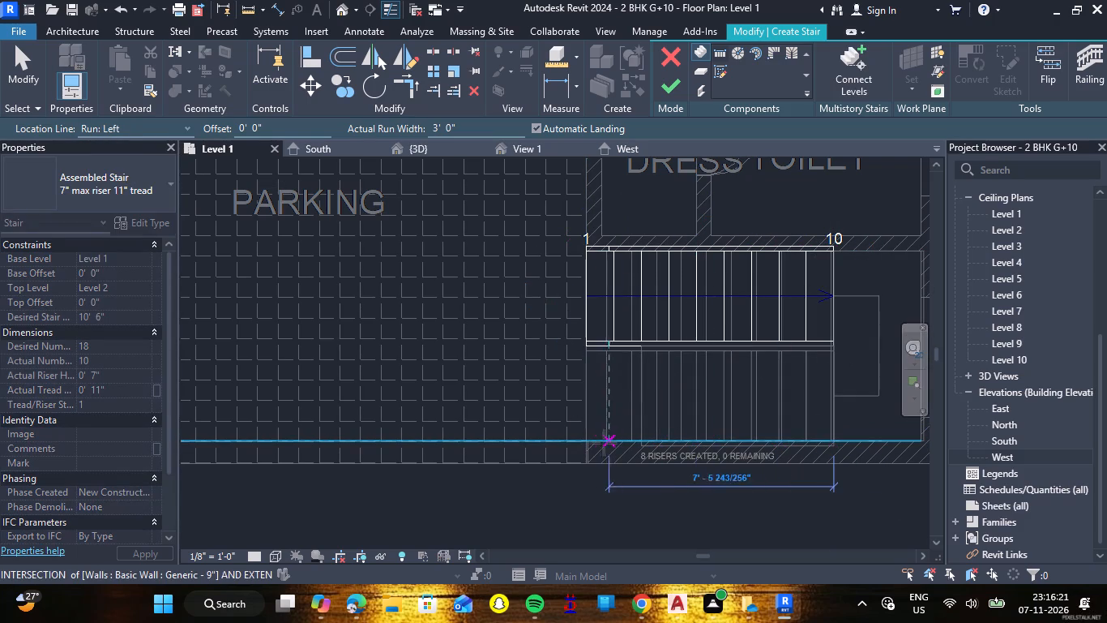
click(592, 443)
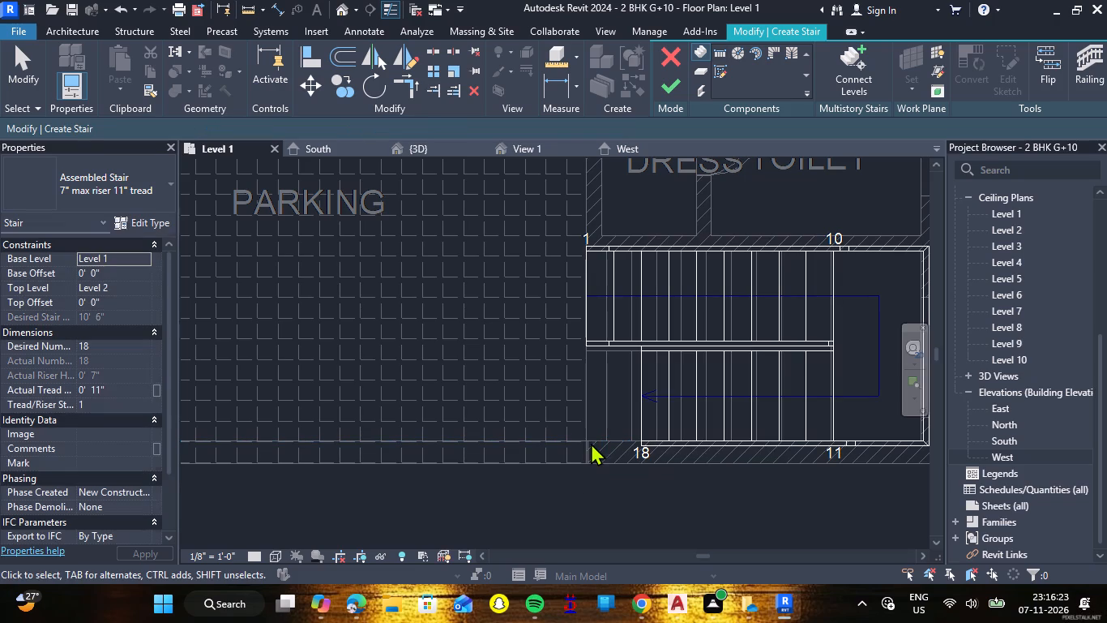
Set the stair's desired number of risers to 20.
scroll(702, 468, down, 3)
scroll(691, 469, up, 4)
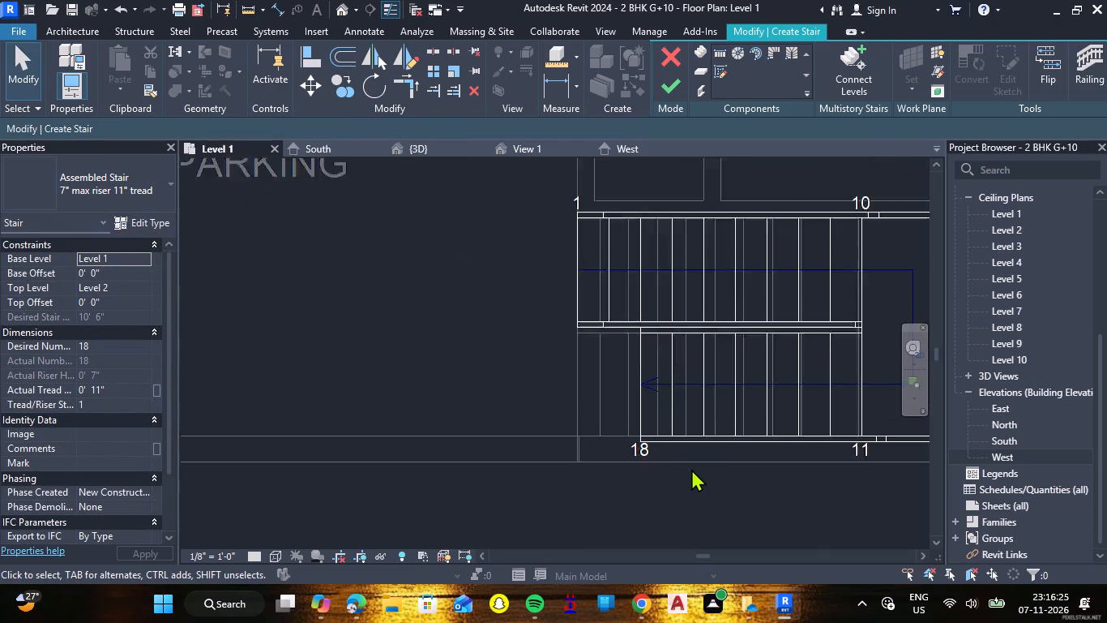
scroll(691, 469, up, 1)
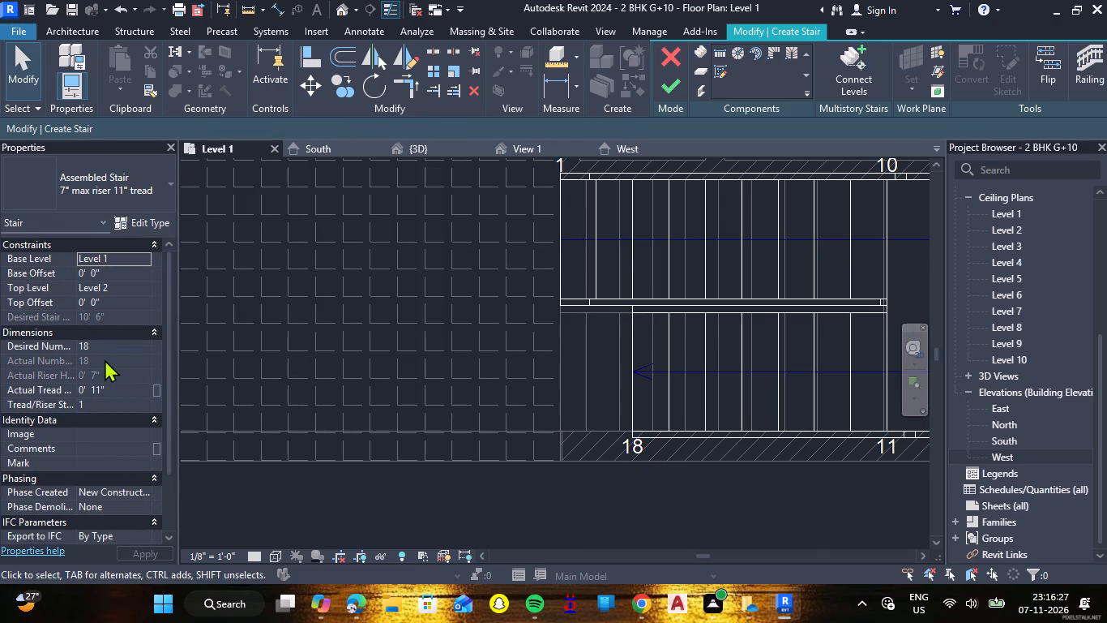
click(106, 346)
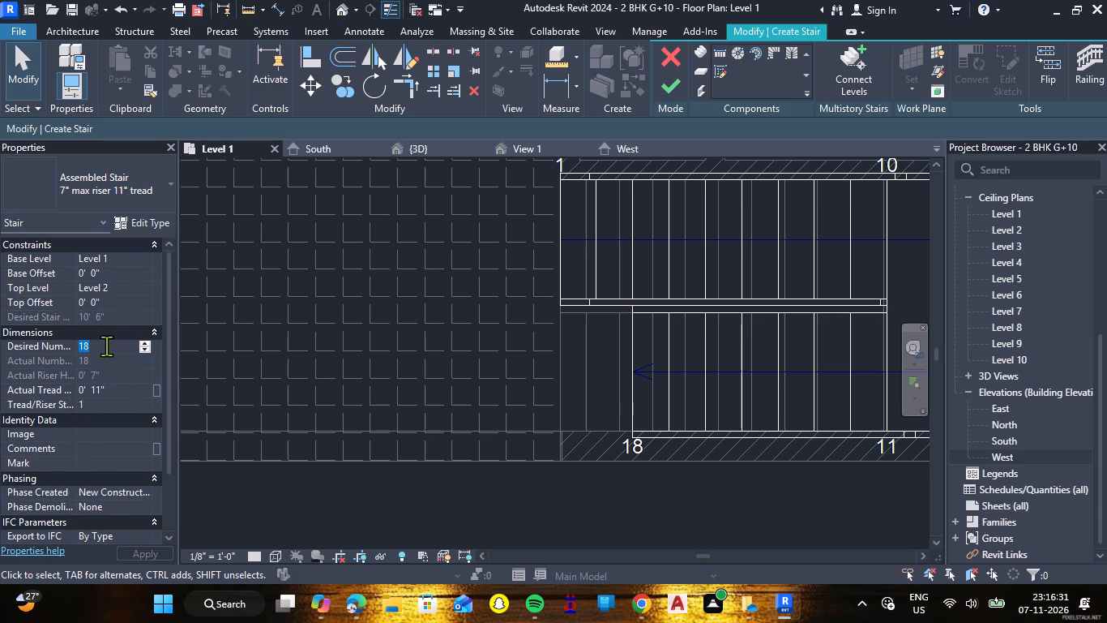
text(20)
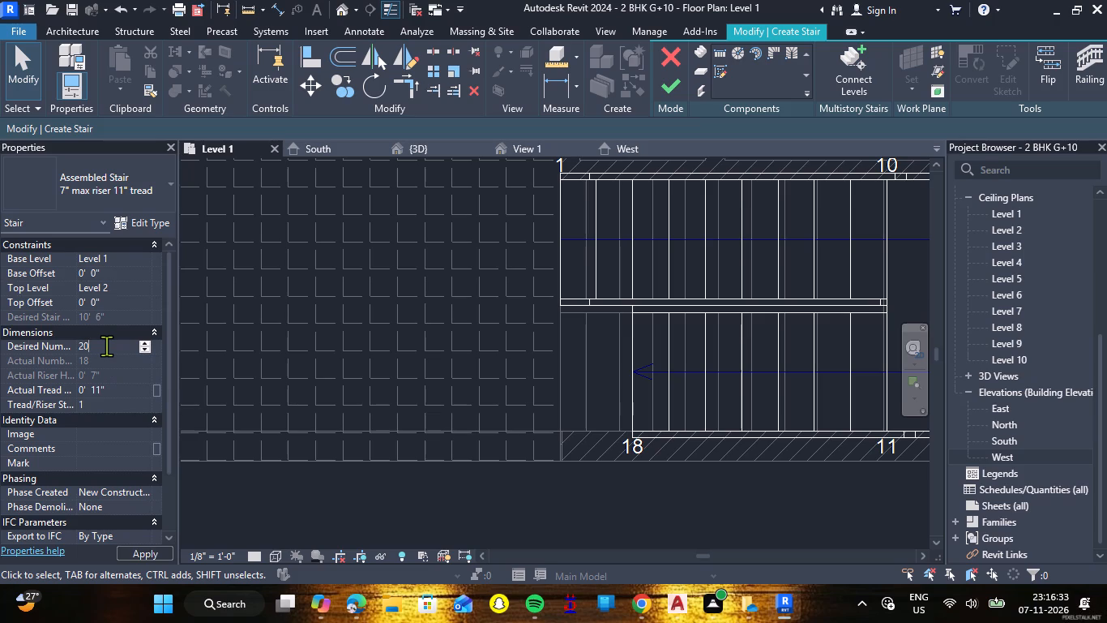
key(Return)
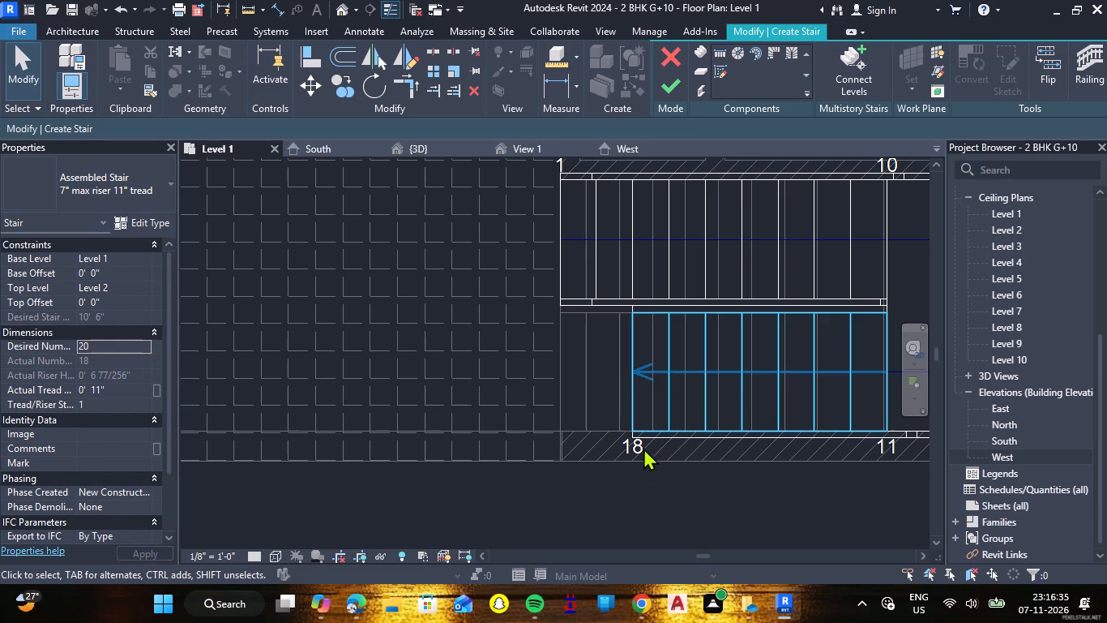
Lengthen the stair's second run to about 8'-3", bringing its end to the stairwell edge beside the parking area.
double_click(650, 373)
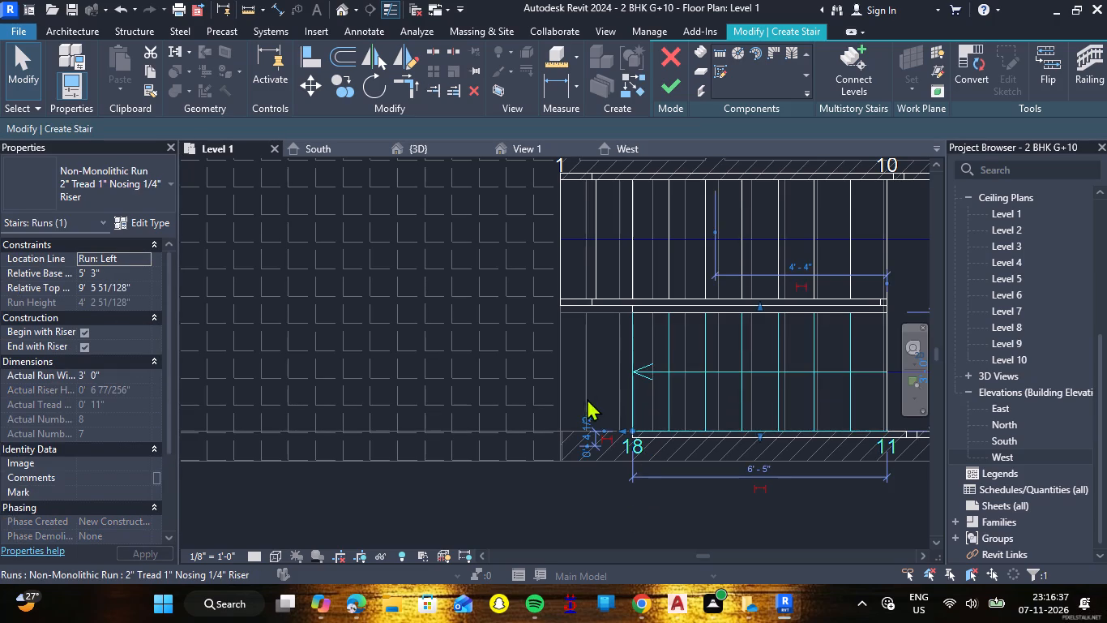
drag(622, 433, 585, 432)
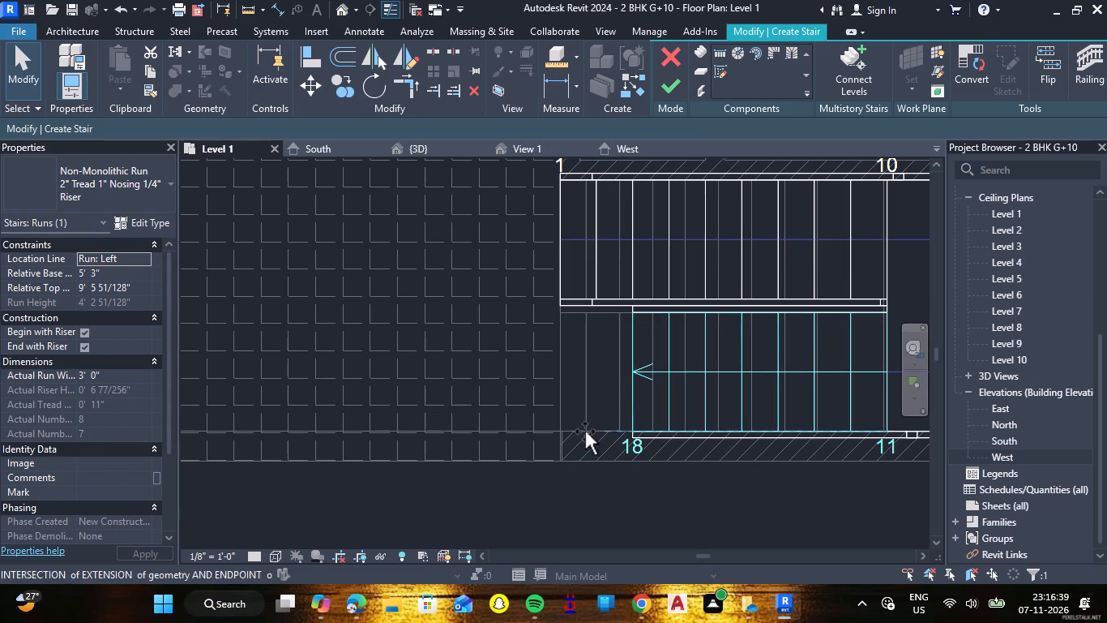
drag(585, 432, 558, 429)
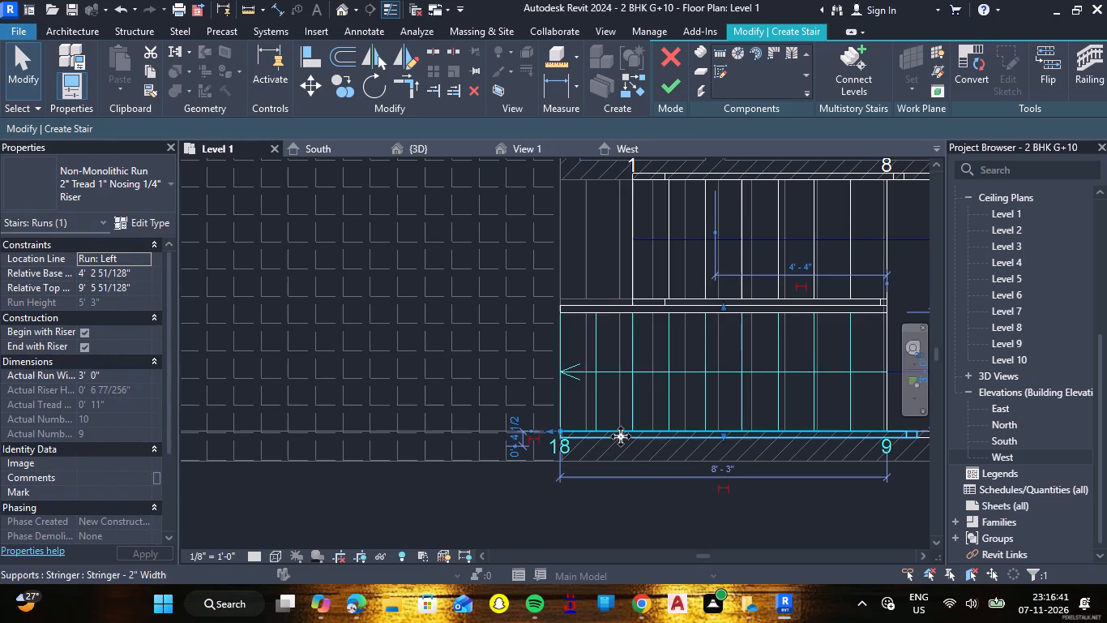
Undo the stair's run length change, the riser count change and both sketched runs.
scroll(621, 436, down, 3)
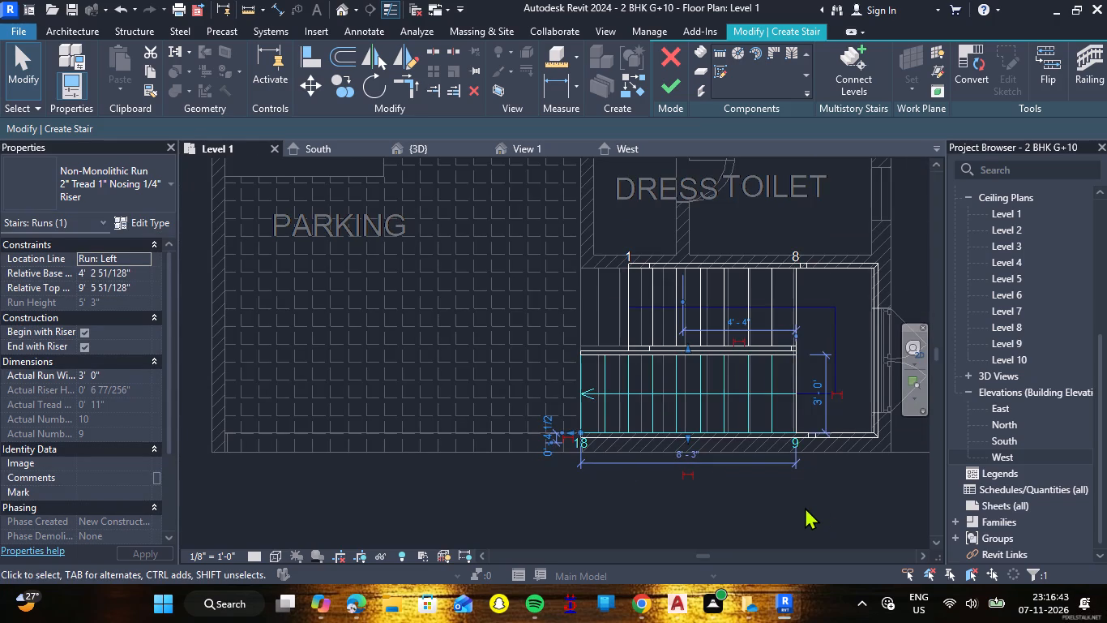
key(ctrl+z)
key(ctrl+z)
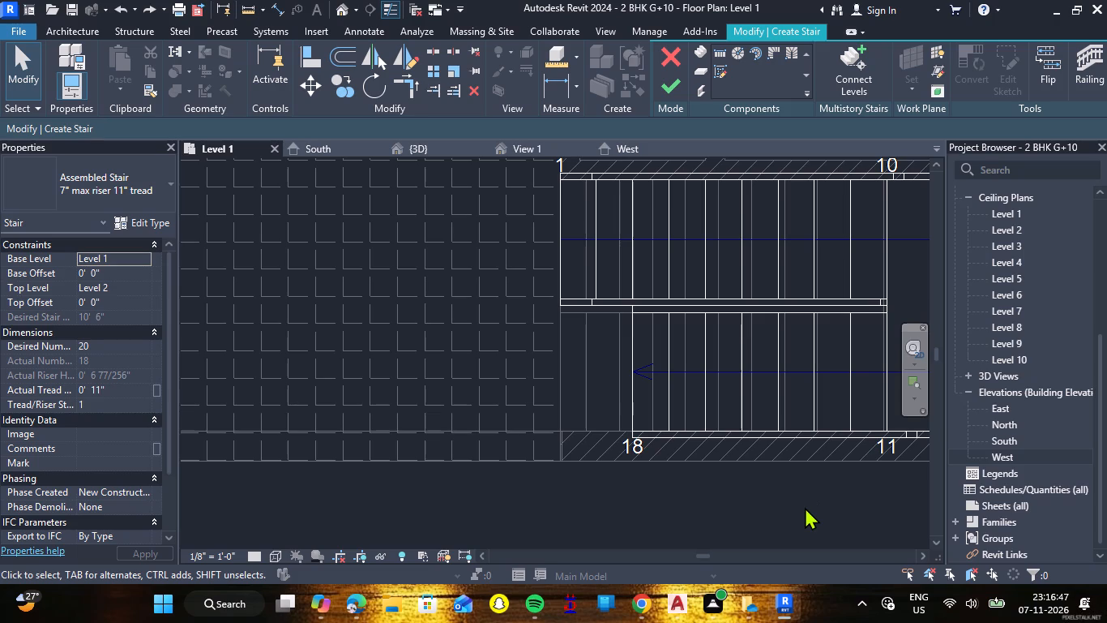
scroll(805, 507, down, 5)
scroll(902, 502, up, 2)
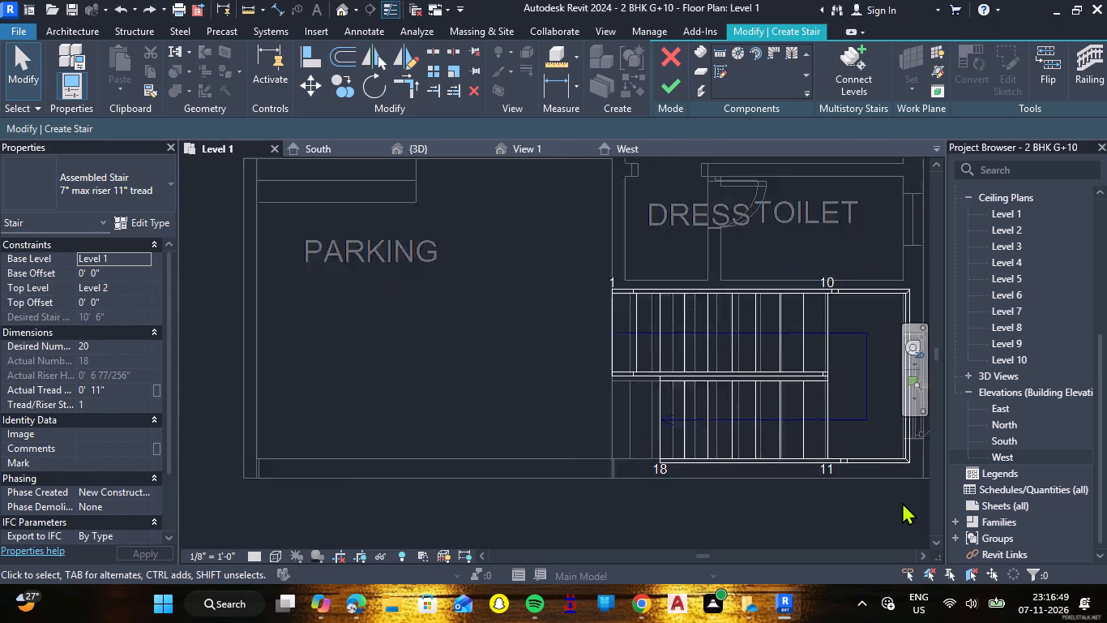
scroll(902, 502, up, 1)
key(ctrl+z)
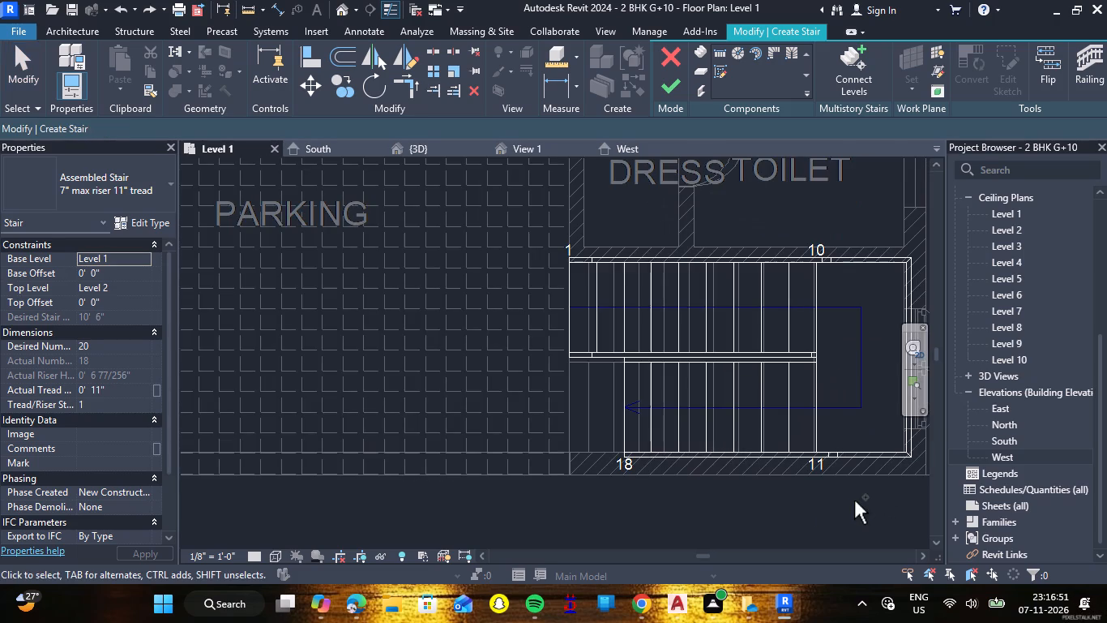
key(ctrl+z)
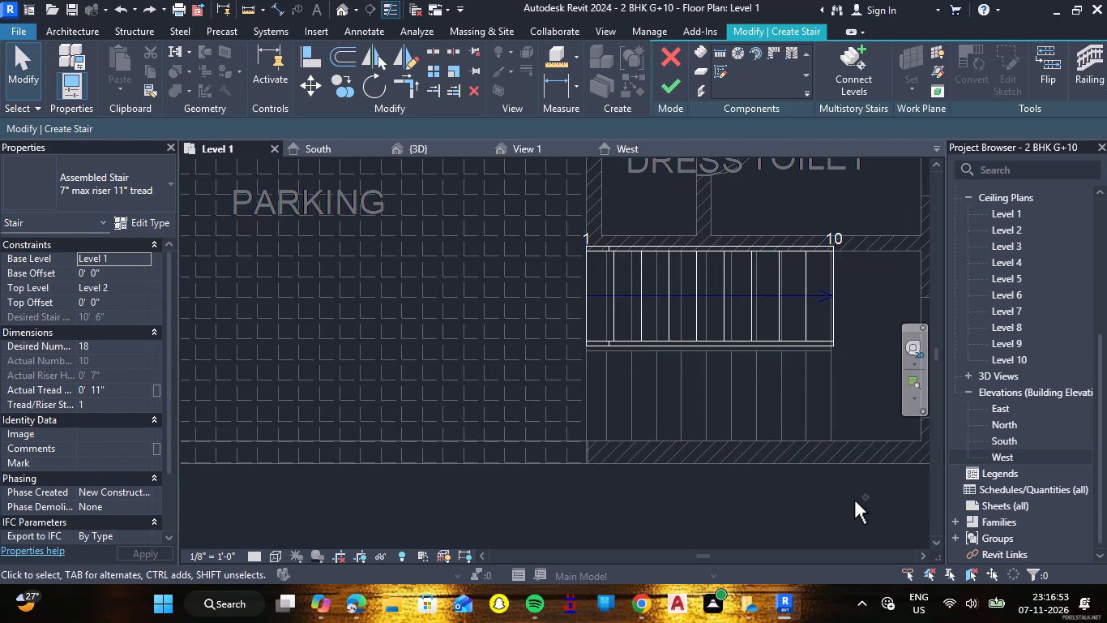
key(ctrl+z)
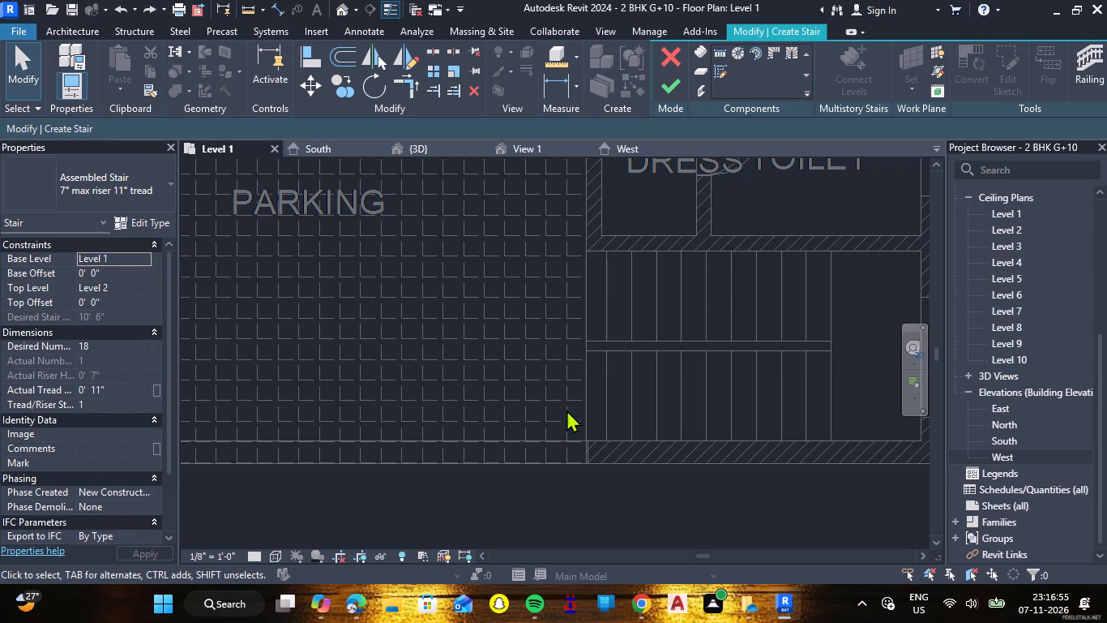
Discard the emptied stair sketch without finishing it.
click(107, 337)
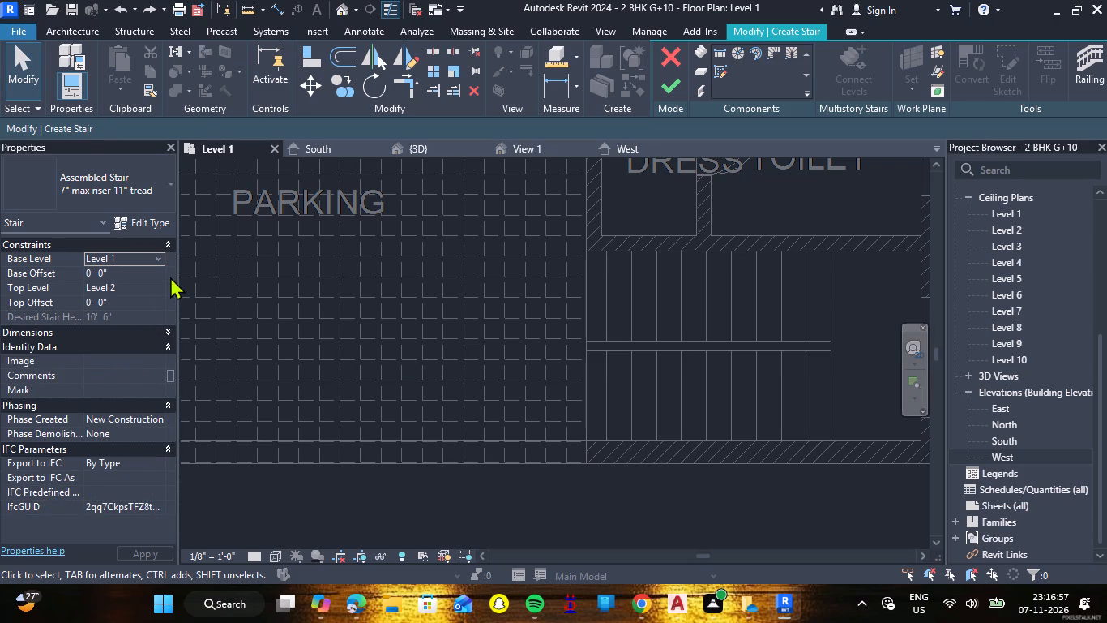
key(Escape)
click(589, 252)
double_click(354, 513)
click(669, 61)
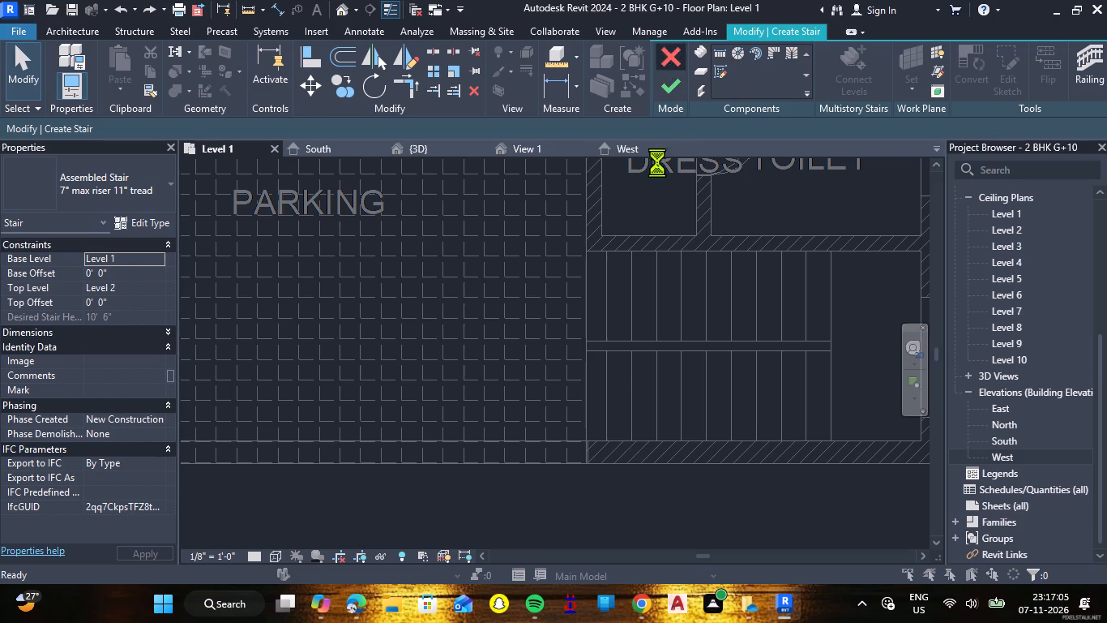
click(602, 320)
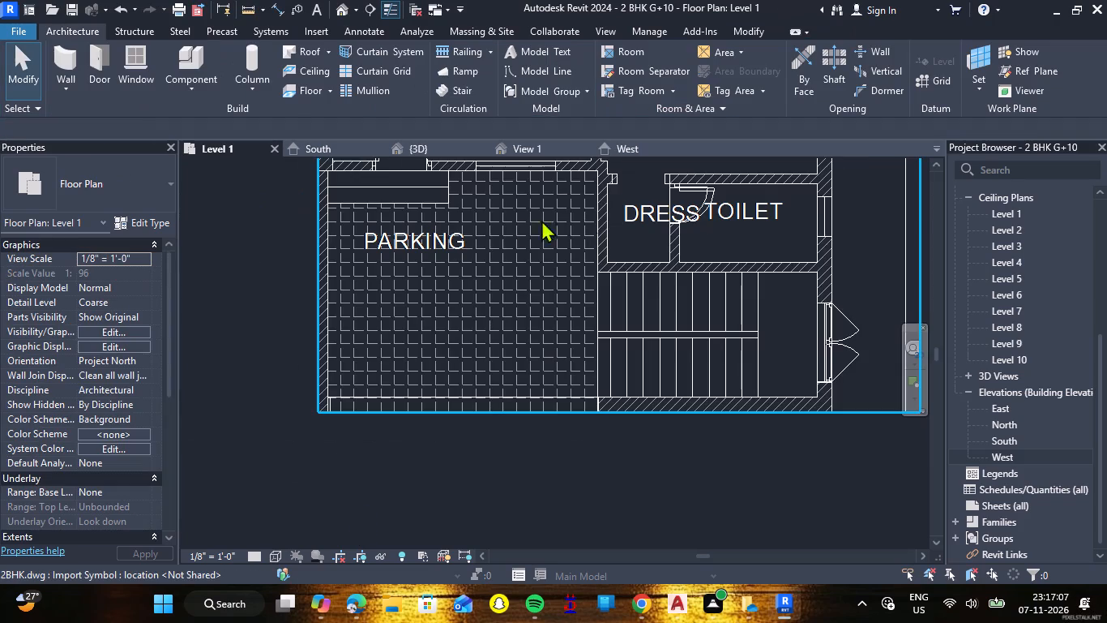
Start a new stair from Level 1 to Level 2 and set its desired number of risers to 20.
click(471, 91)
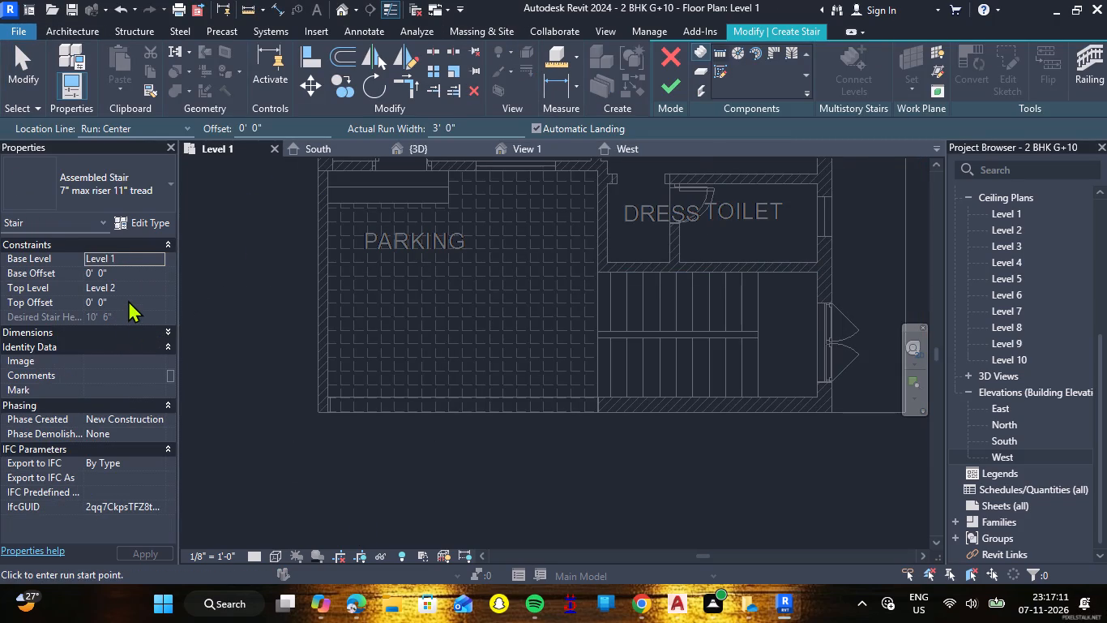
click(167, 327)
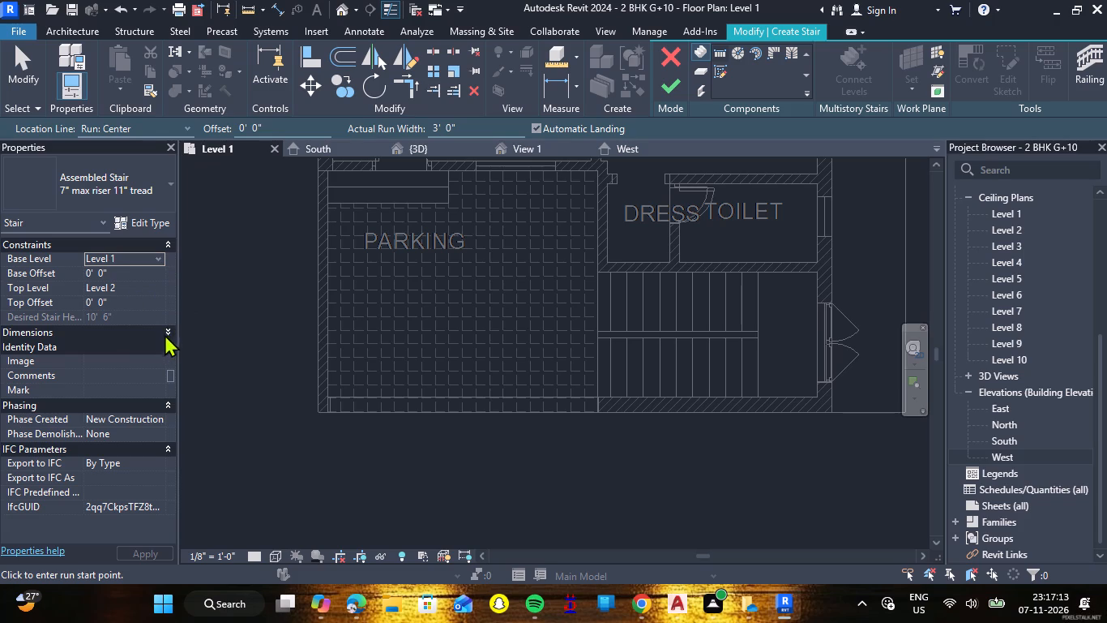
click(167, 339)
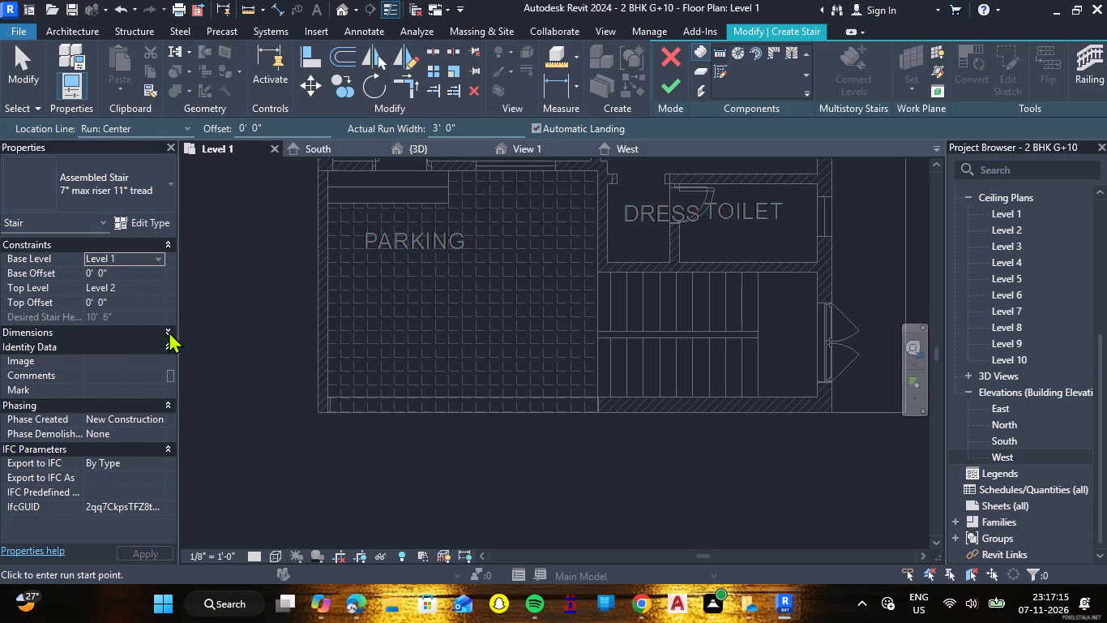
click(169, 331)
click(115, 346)
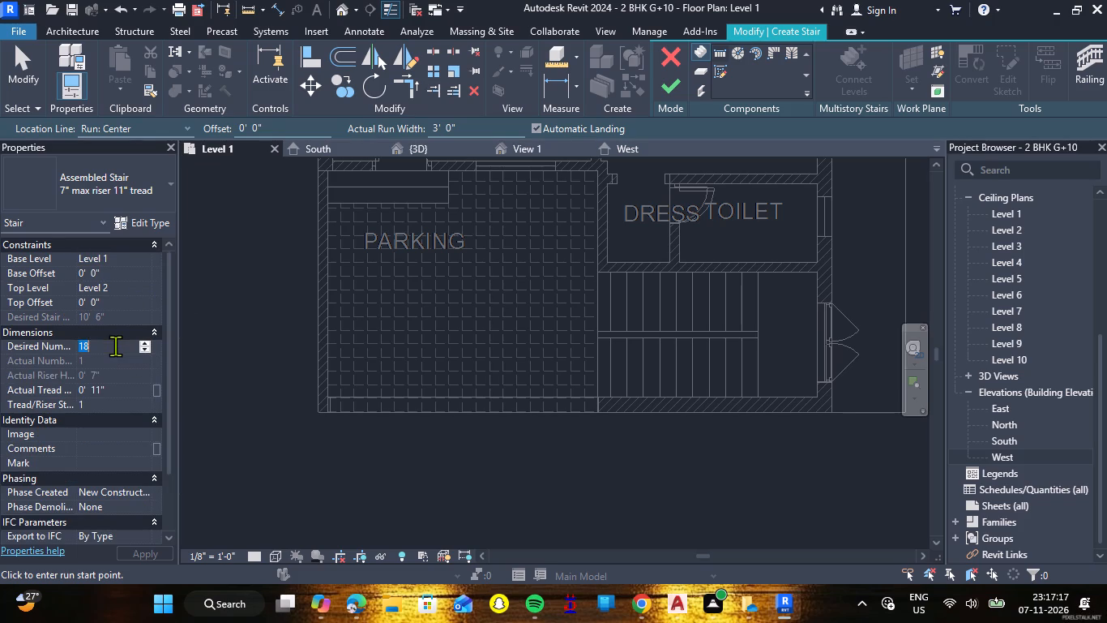
key(2)
key(0)
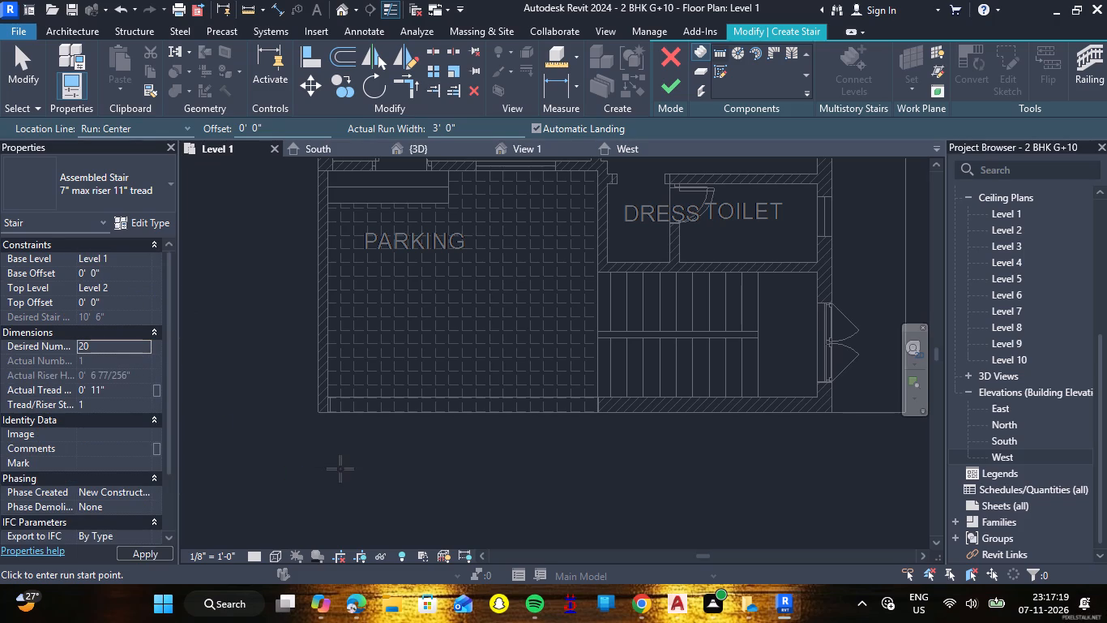
Sketch and finish a U-shaped stair over the CAD stairwell, location line Run: Left, 3'-0" wide, with two 10-riser runs about 8'-3" long.
click(600, 275)
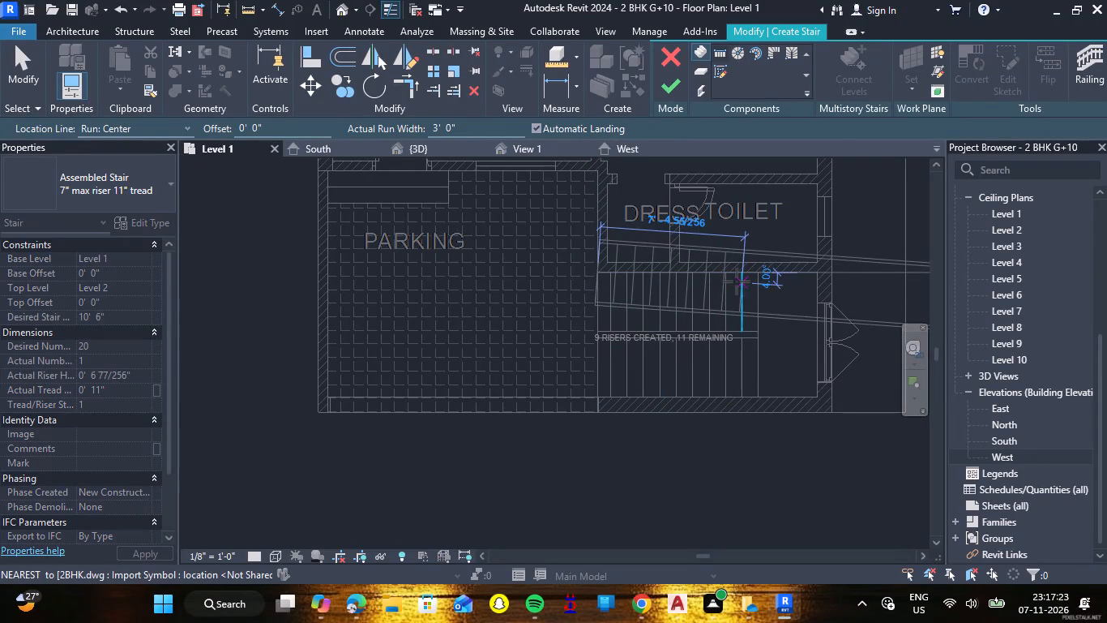
key(Escape)
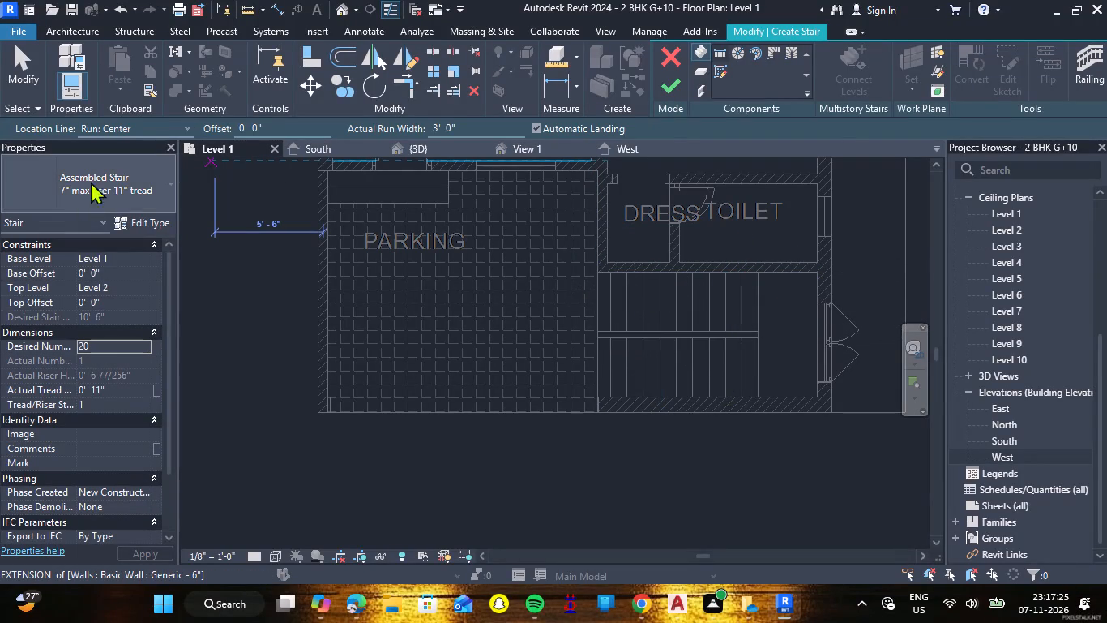
click(164, 129)
click(147, 161)
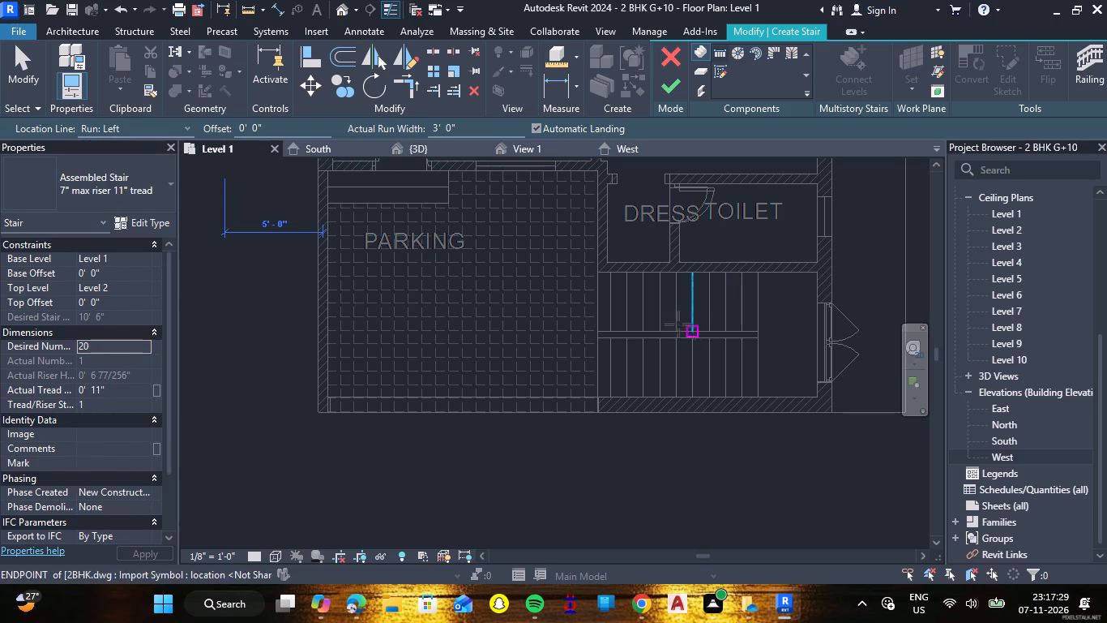
click(600, 274)
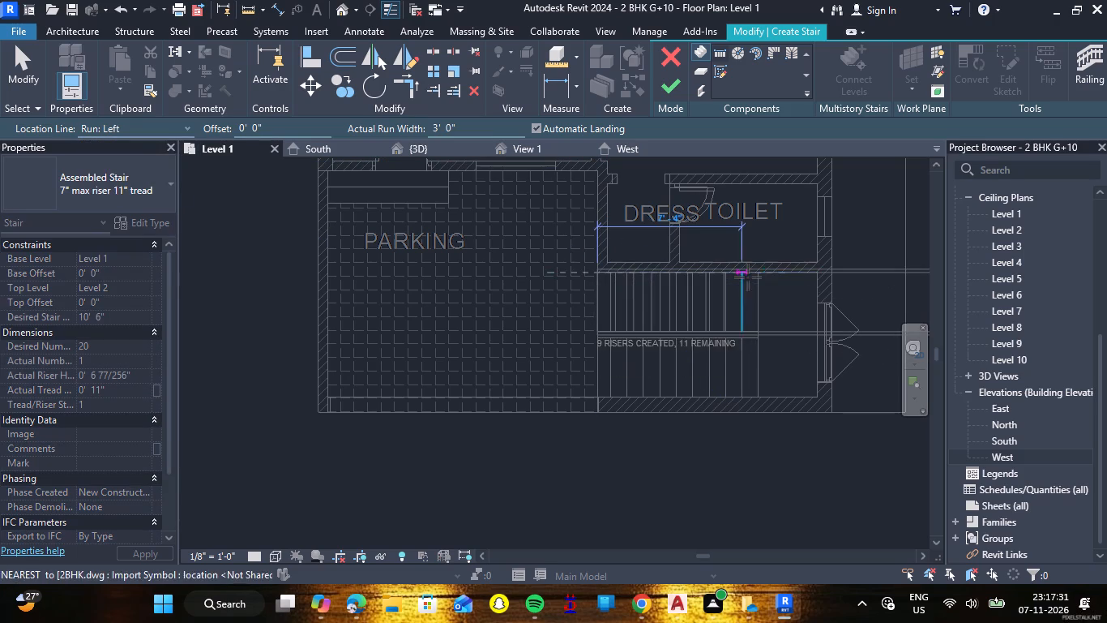
click(757, 275)
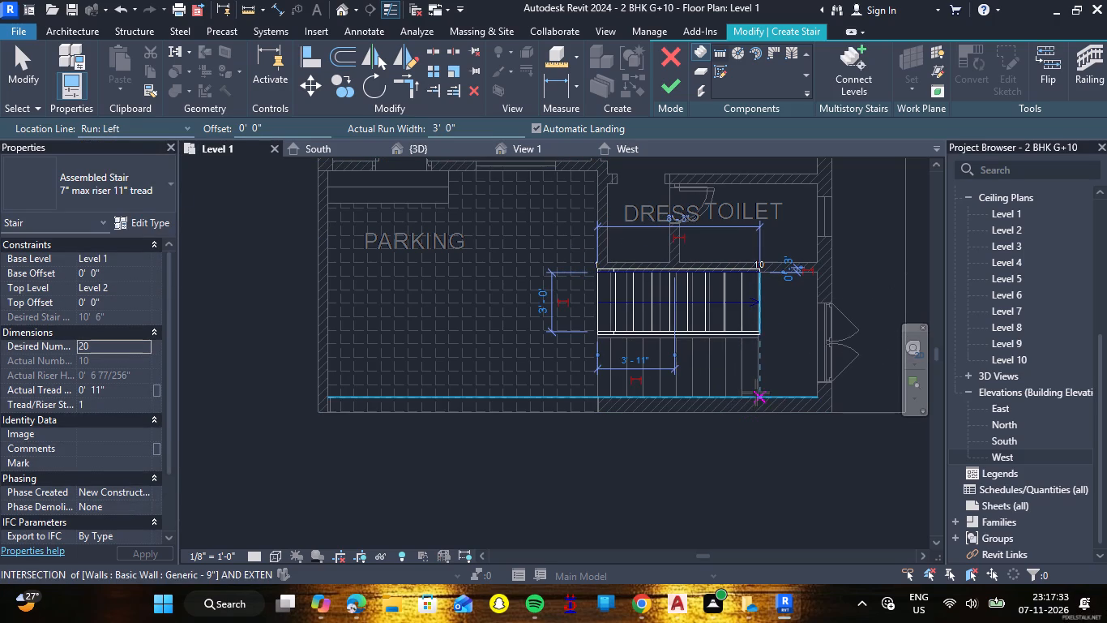
click(759, 400)
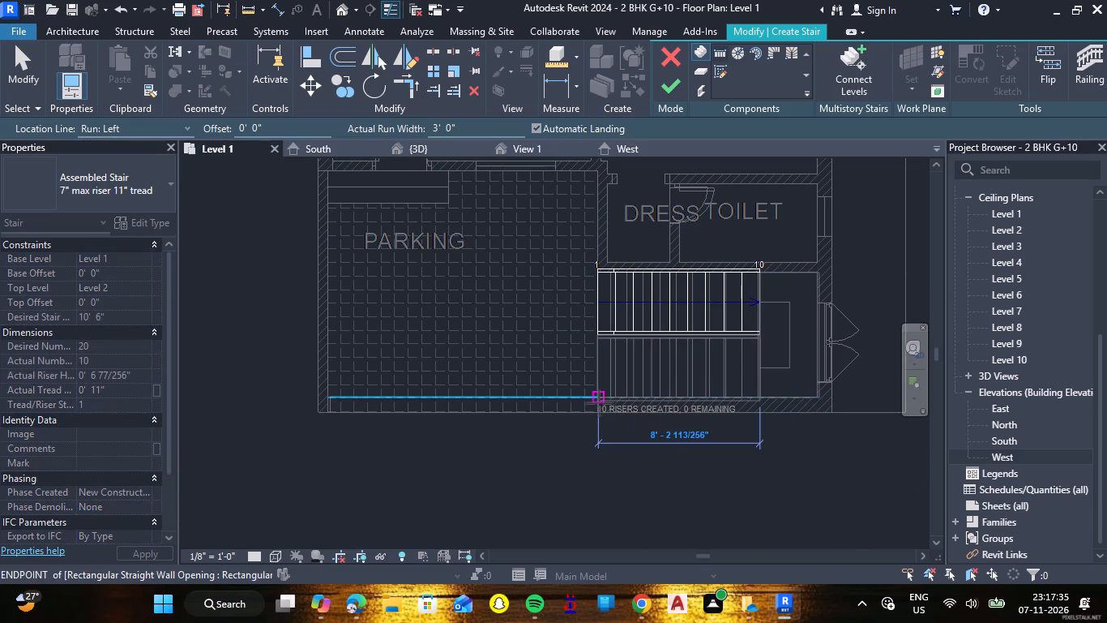
click(598, 403)
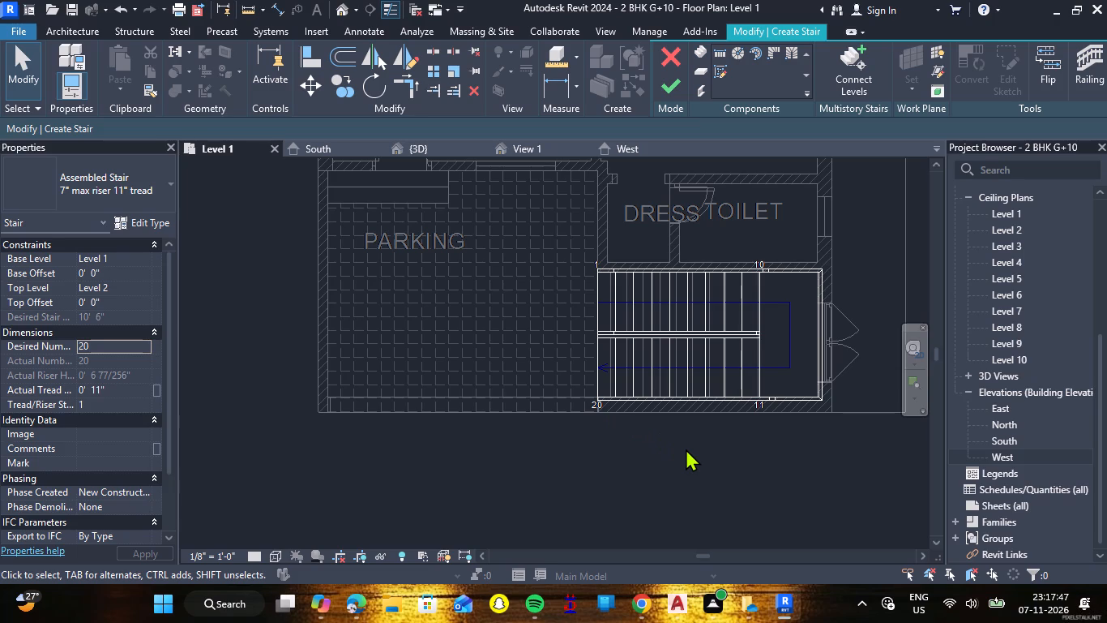
click(661, 87)
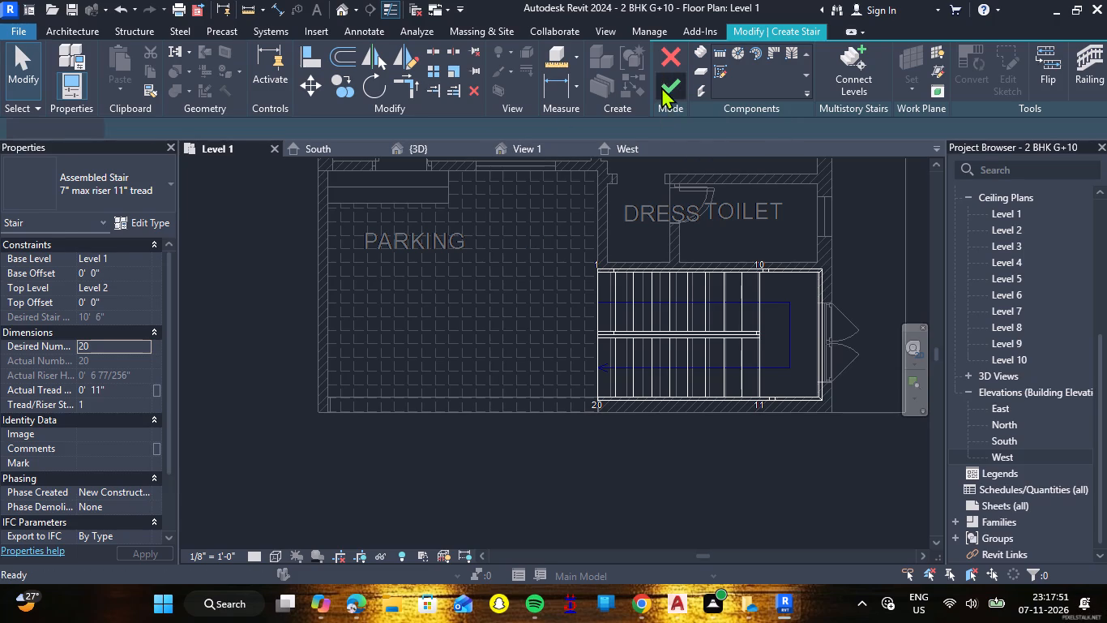
In the 3D view, delete the stair's outer Handrail - Rectangular railing along the stairwell walls.
click(411, 141)
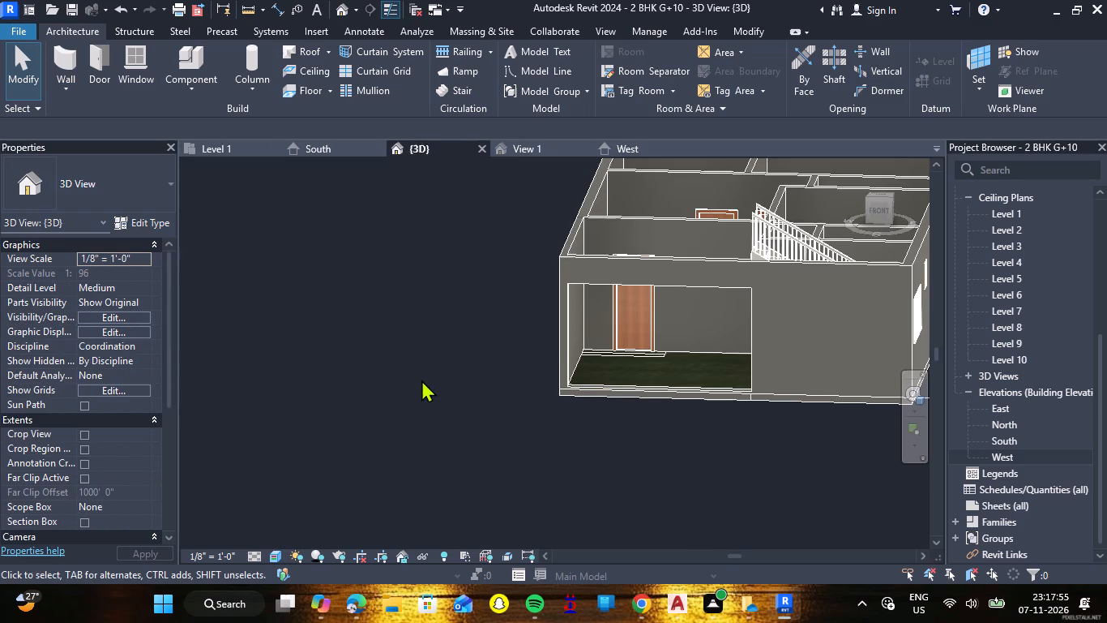
shift+right_drag(407, 379, 524, 387)
shift+middle_drag(443, 373, 524, 387)
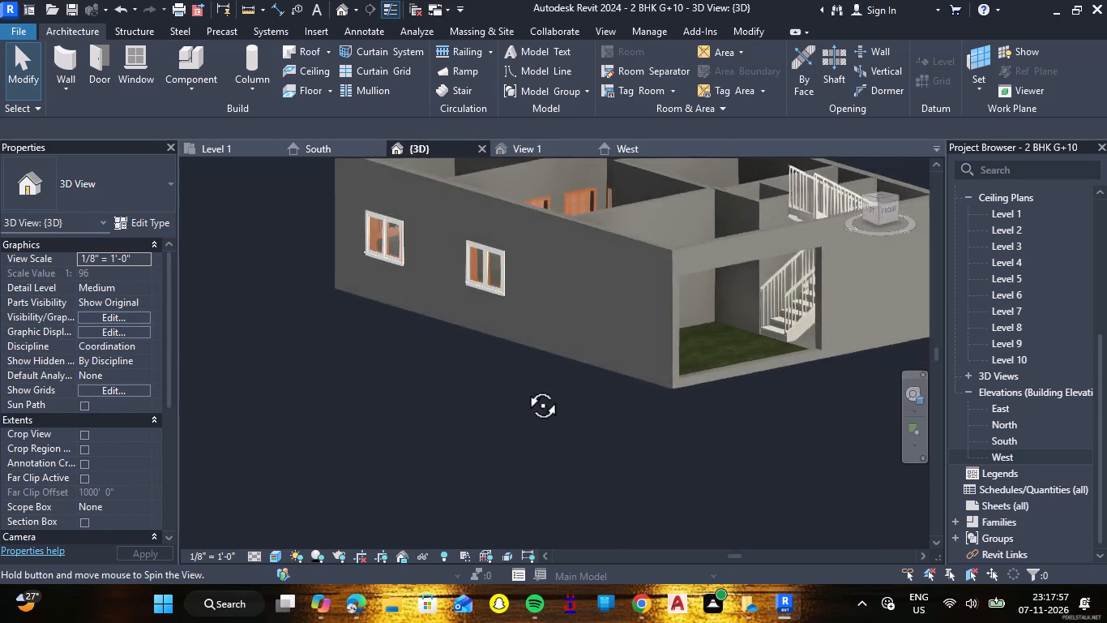
shift+right_drag(524, 387, 614, 403)
shift+middle_drag(524, 387, 614, 403)
scroll(614, 403, down, 4)
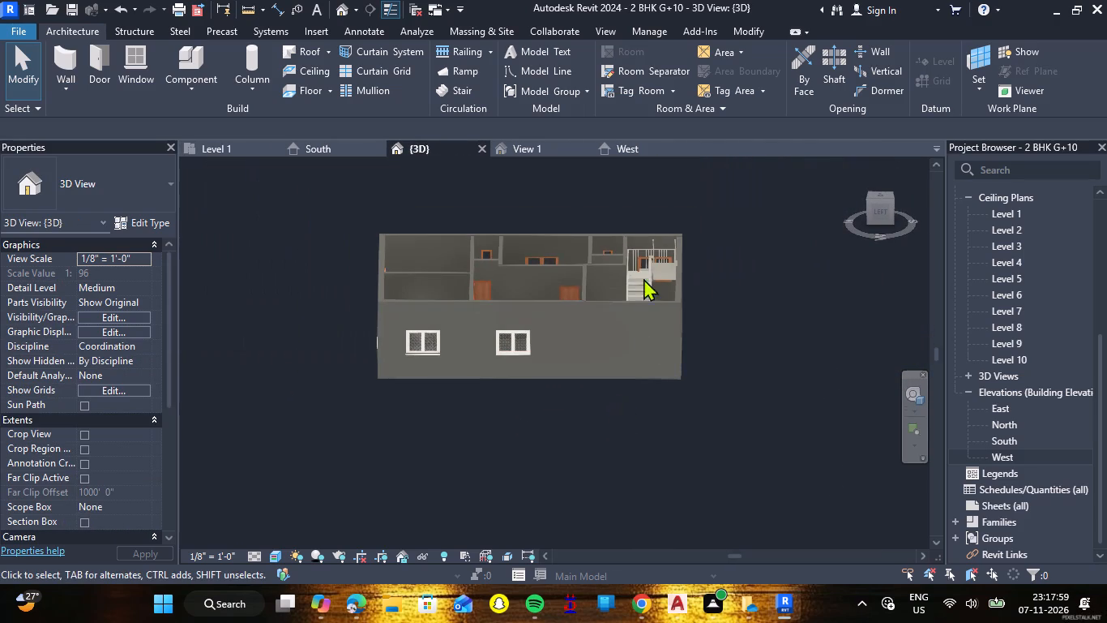
scroll(647, 251, up, 13)
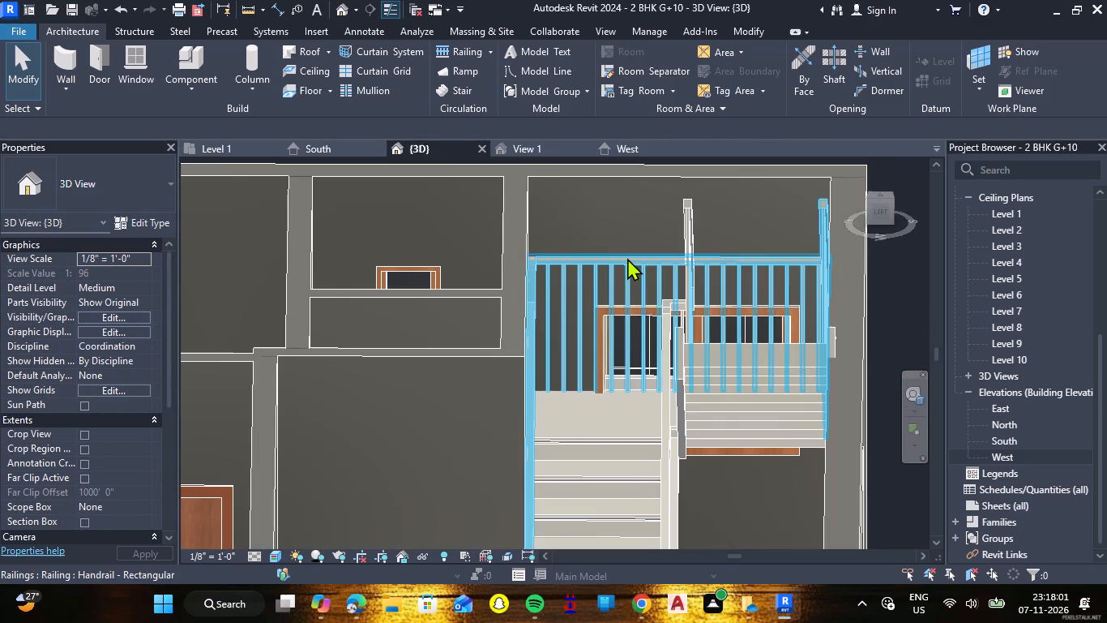
click(627, 258)
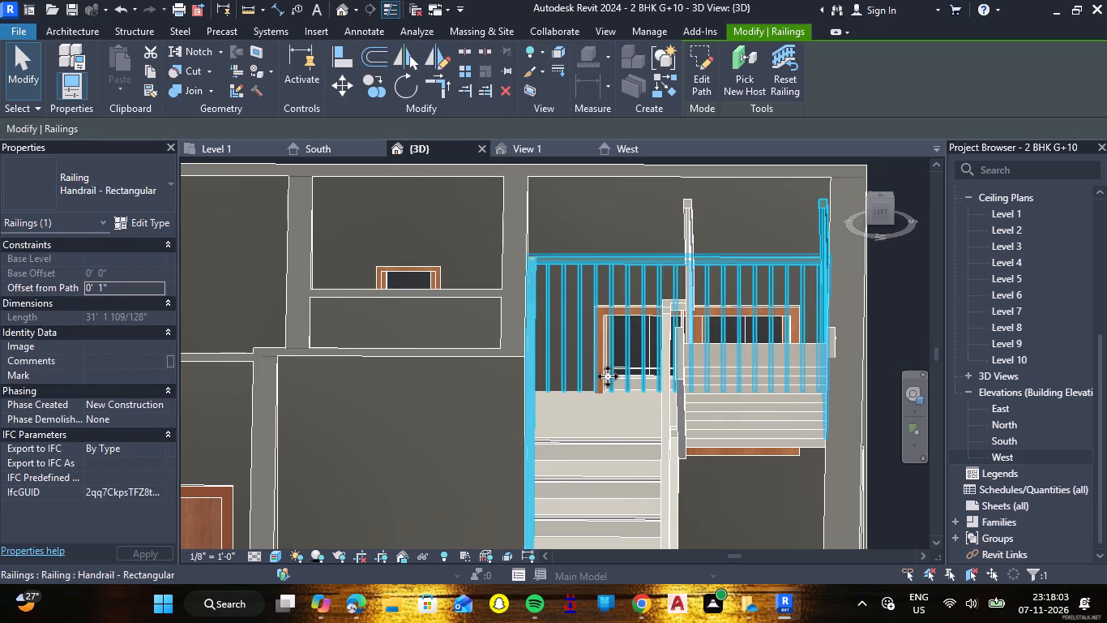
key(Delete)
Examine the staircase and its inner railing in the 3D view from several sides of the house.
scroll(607, 392, down, 3)
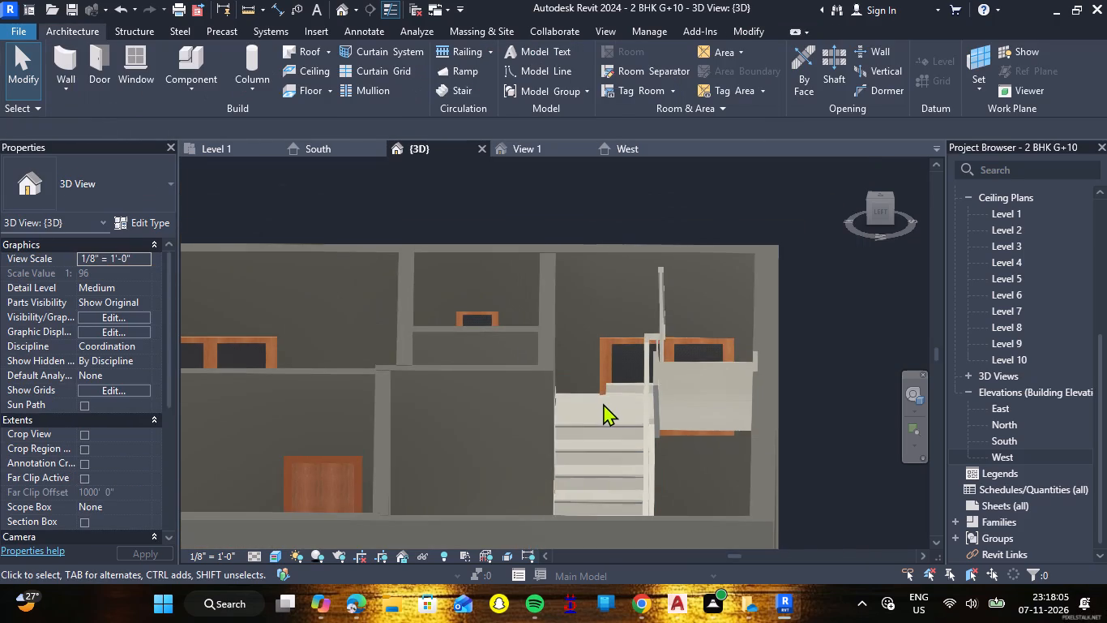
shift+right_drag(595, 395, 682, 402)
scroll(682, 402, down, 3)
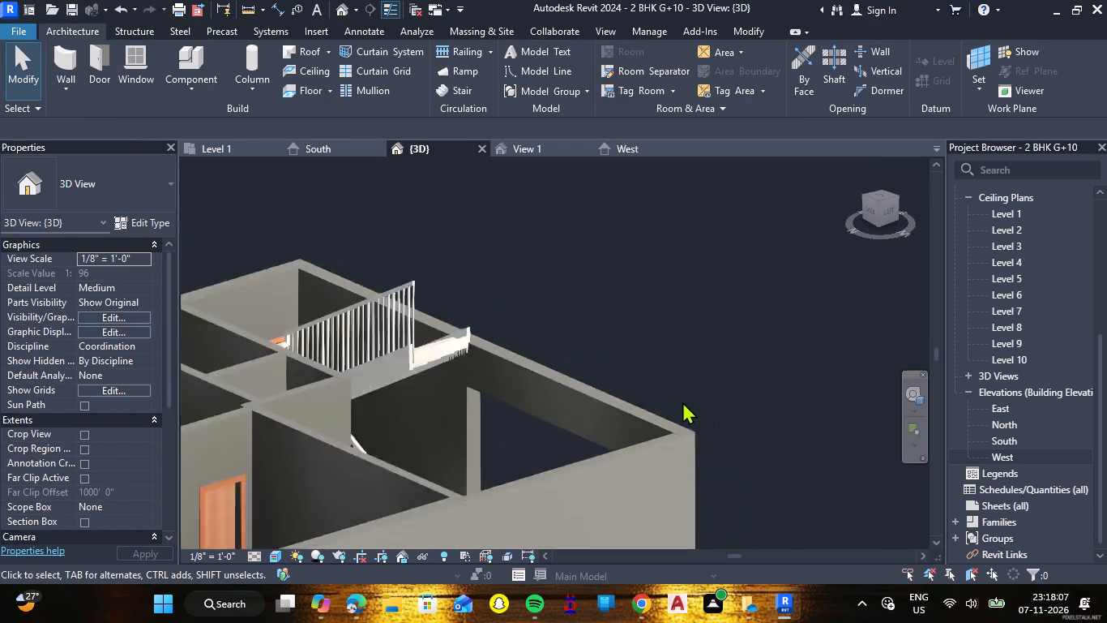
scroll(682, 402, down, 2)
shift+right_drag(464, 380, 660, 406)
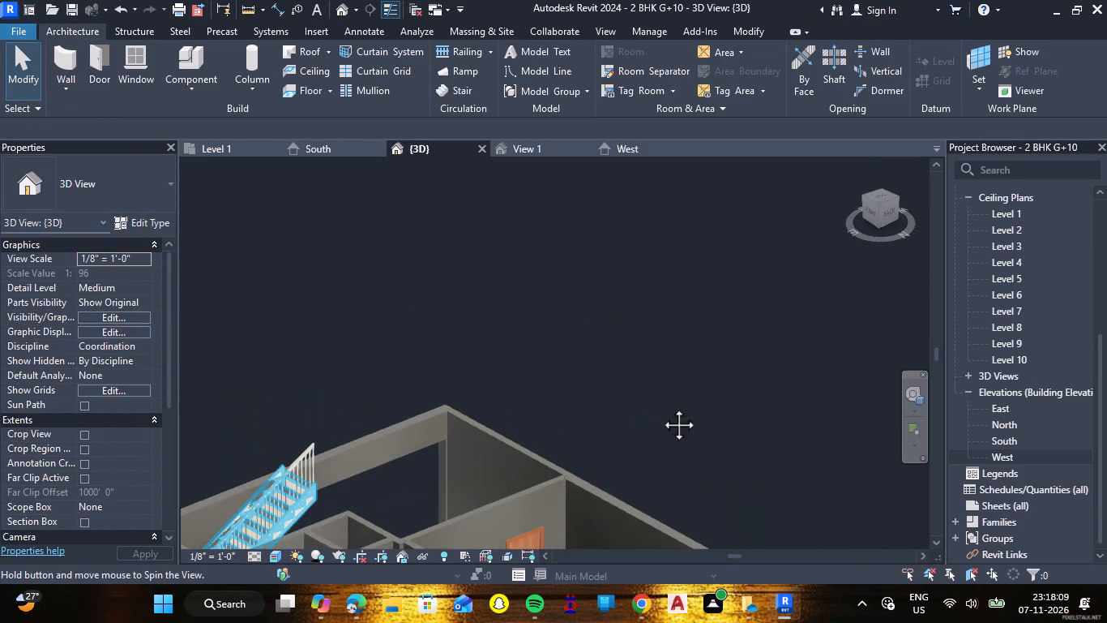
scroll(670, 393, down, 8)
shift+right_drag(608, 445, 743, 454)
shift+middle_drag(716, 452, 743, 454)
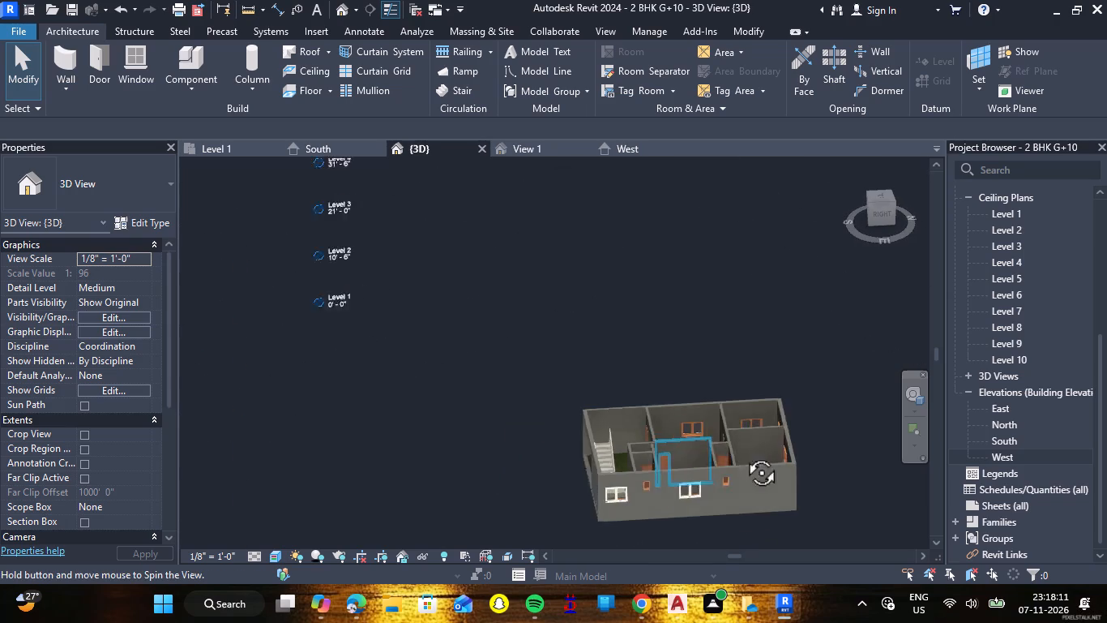
shift+right_drag(743, 454, 755, 457)
shift+middle_drag(743, 454, 755, 458)
scroll(626, 528, up, 5)
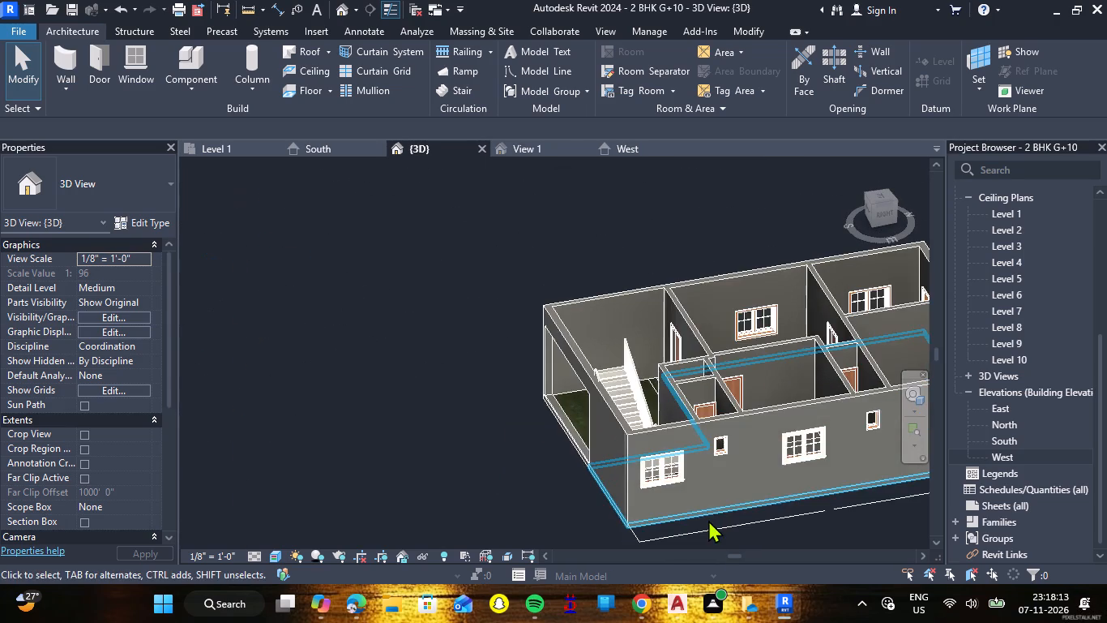
scroll(720, 516, up, 4)
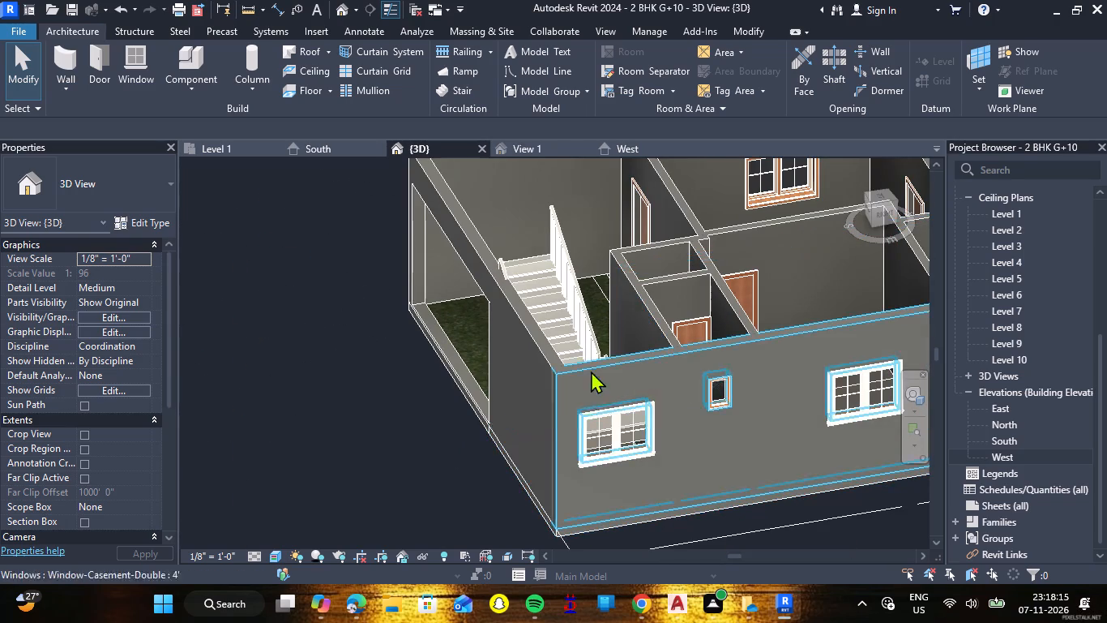
Examine the staircase's treads, railing and fit against the stairwell walls in the 3D view.
scroll(548, 299, up, 7)
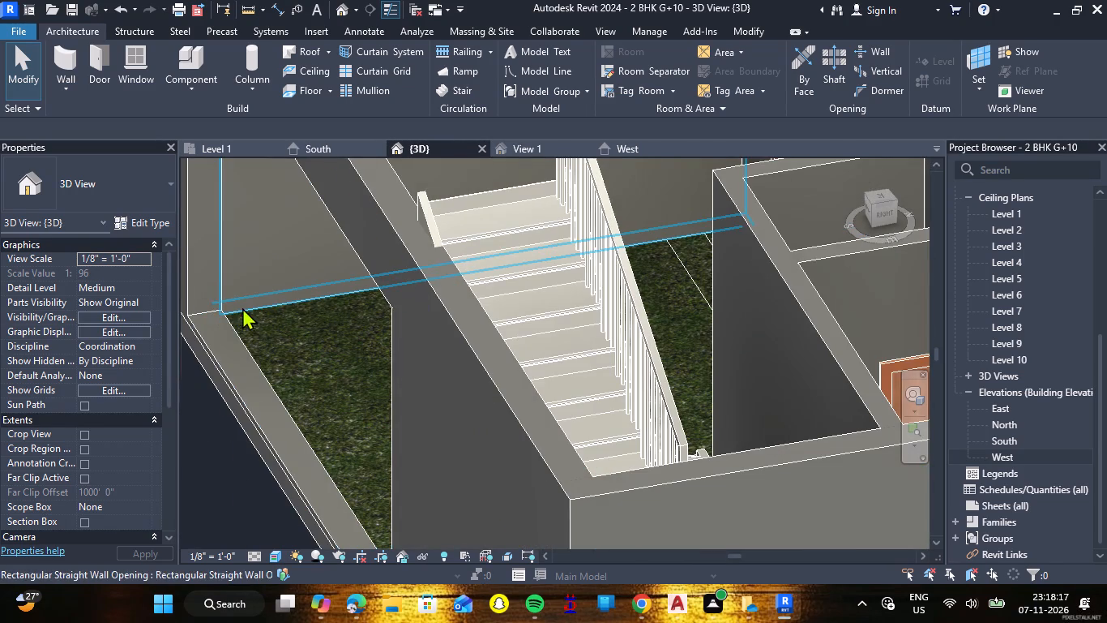
shift+right_drag(494, 256, 490, 256)
shift+middle_click(494, 256)
shift+middle_drag(494, 256, 490, 256)
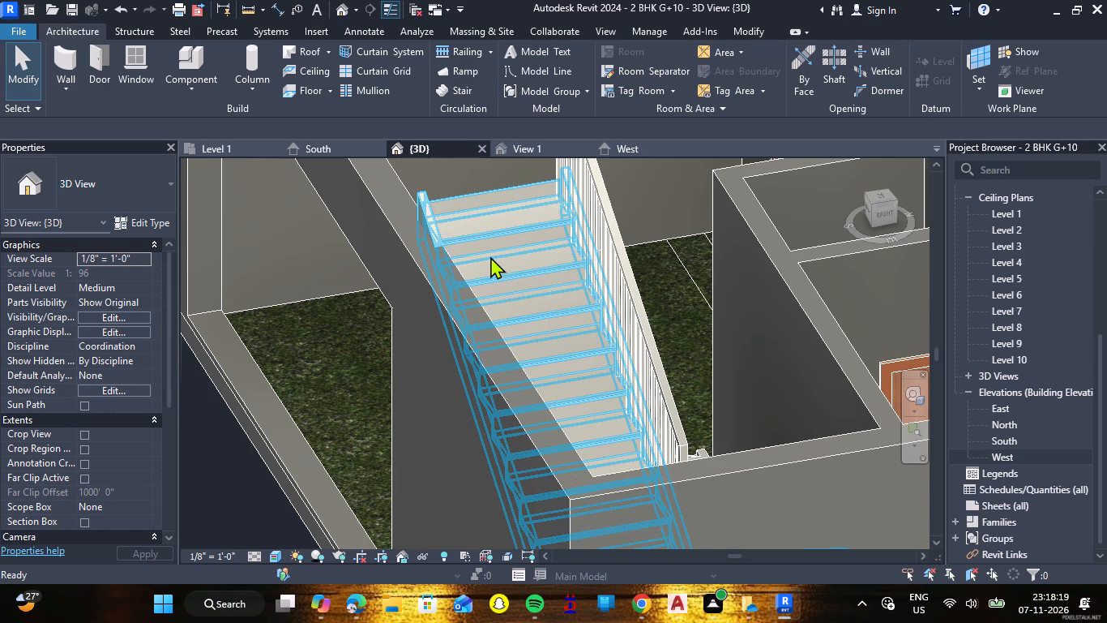
shift+middle_drag(490, 256, 463, 264)
shift+right_drag(490, 256, 463, 264)
scroll(545, 435, up, 8)
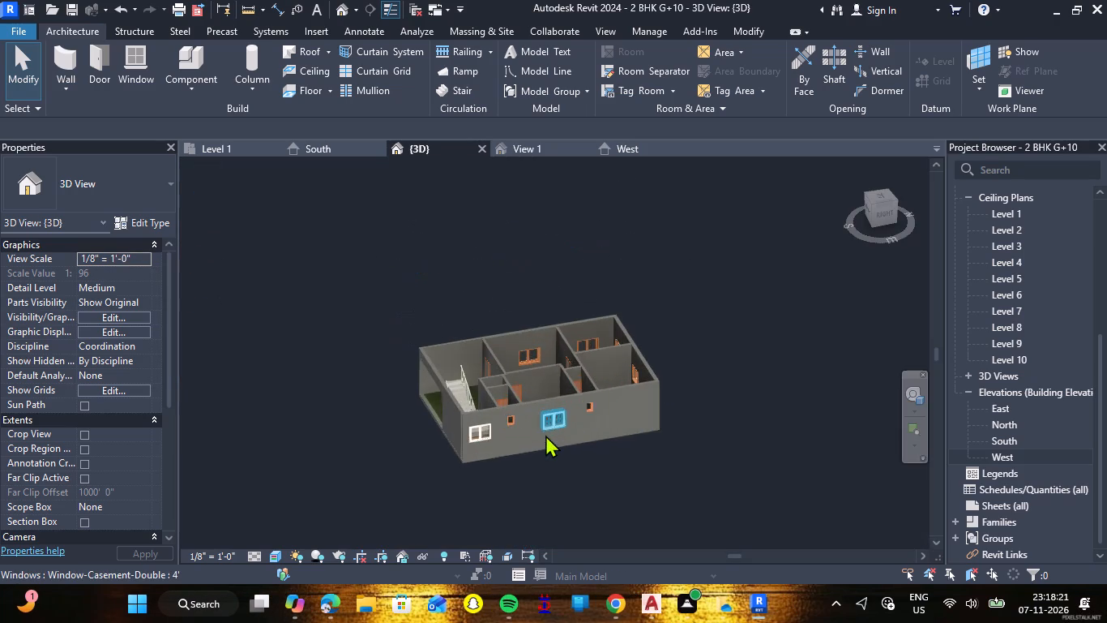
scroll(476, 417, up, 5)
right_drag(672, 500, 609, 521)
shift+middle_drag(672, 500, 609, 521)
scroll(367, 345, up, 7)
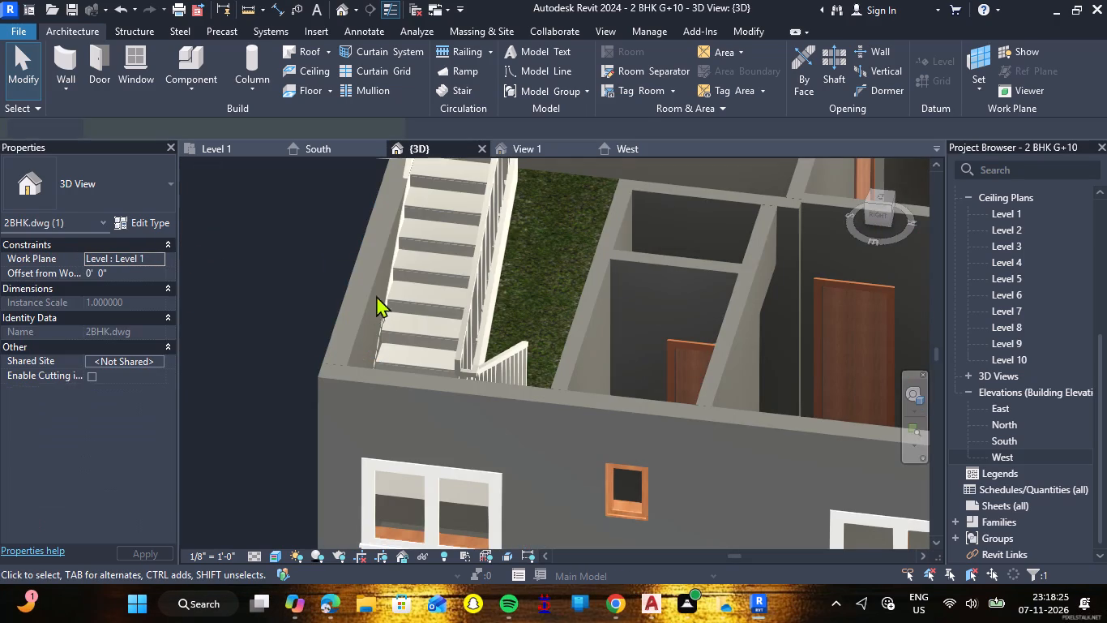
scroll(367, 269, down, 2)
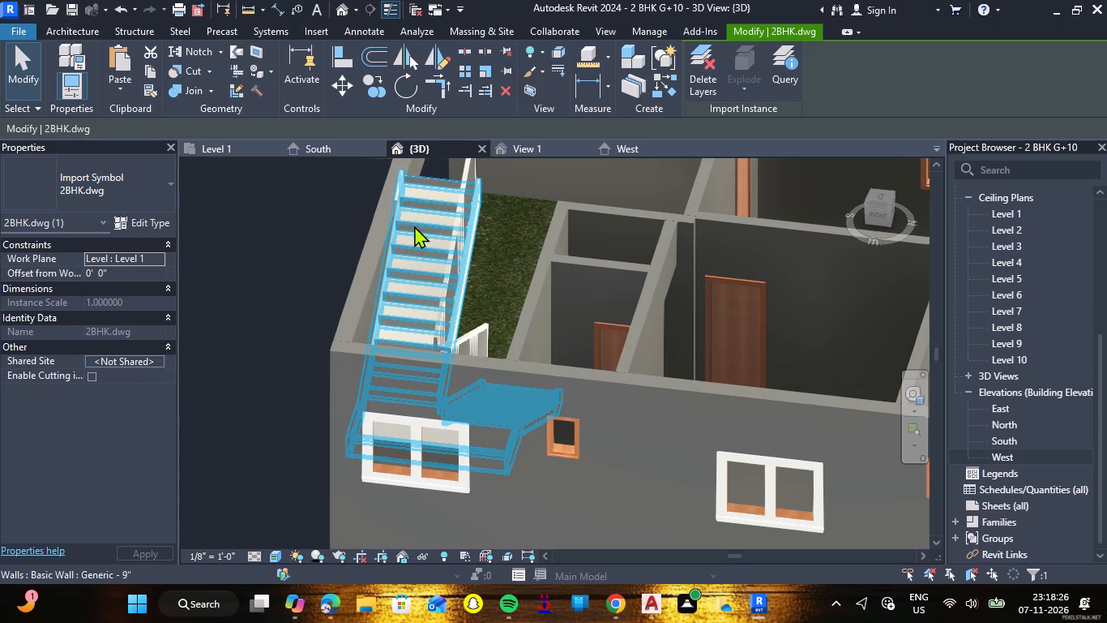
Open the U-shaped staircase for component editing in the Level 1 floor plan.
click(239, 145)
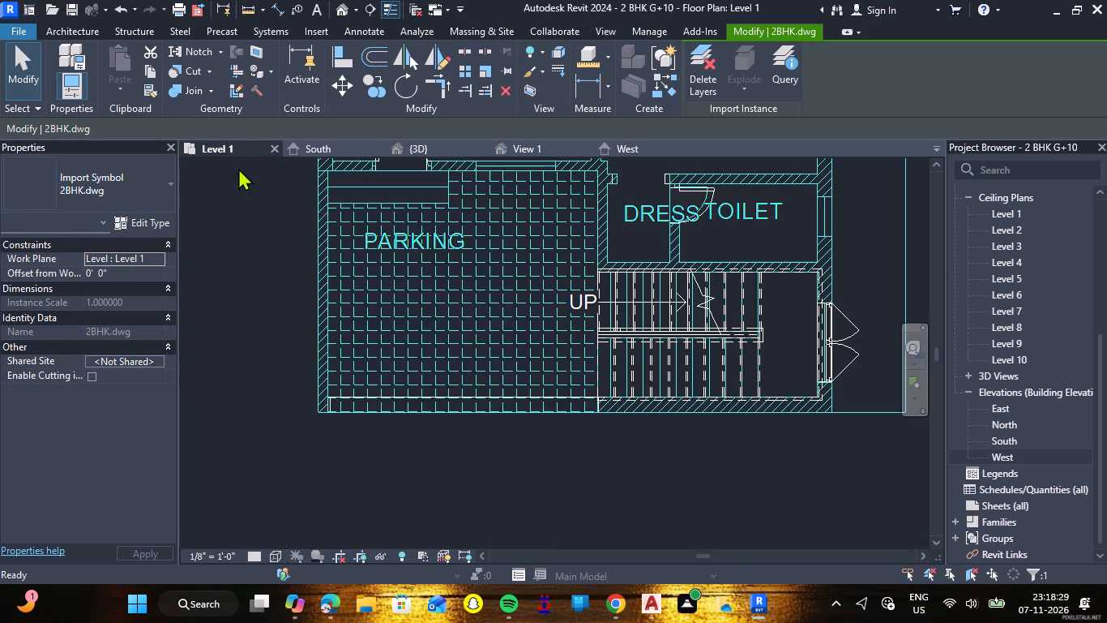
scroll(704, 284, up, 6)
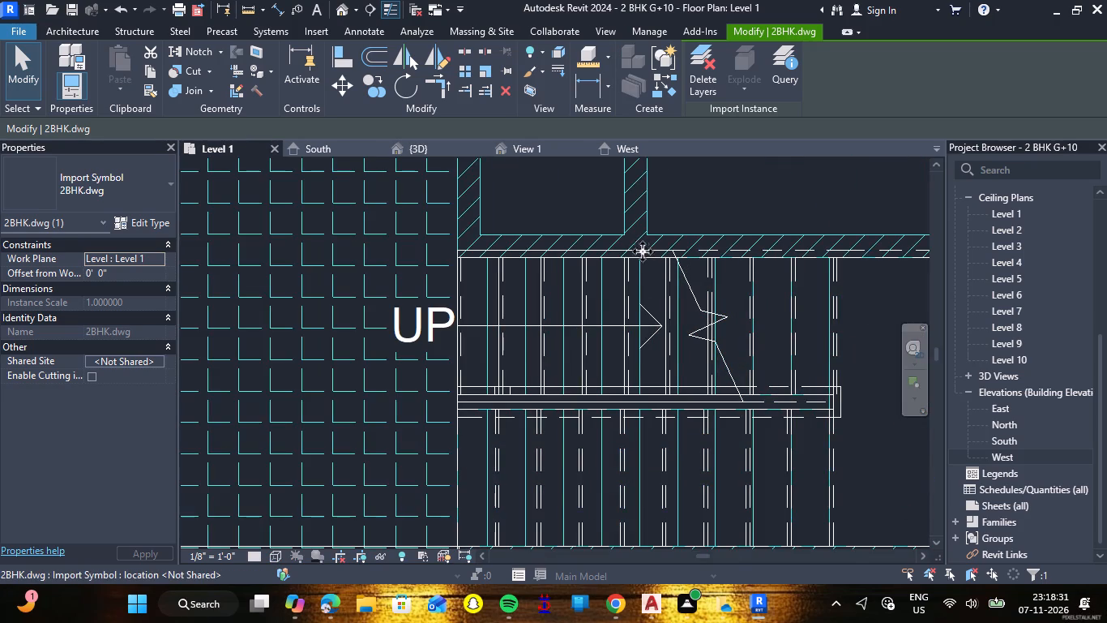
key(Escape)
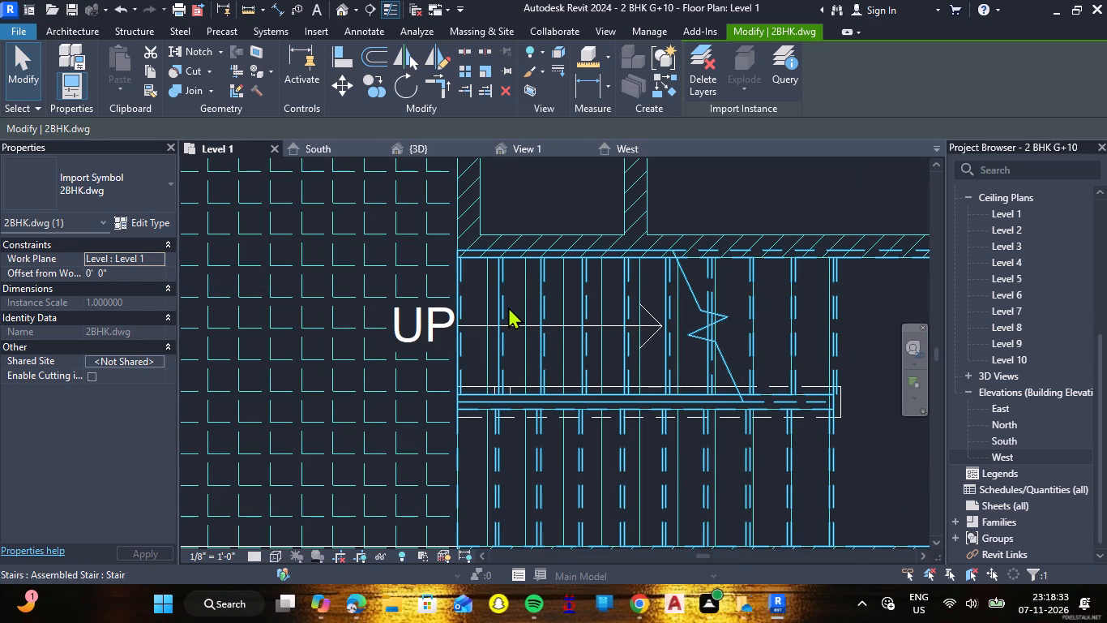
click(529, 253)
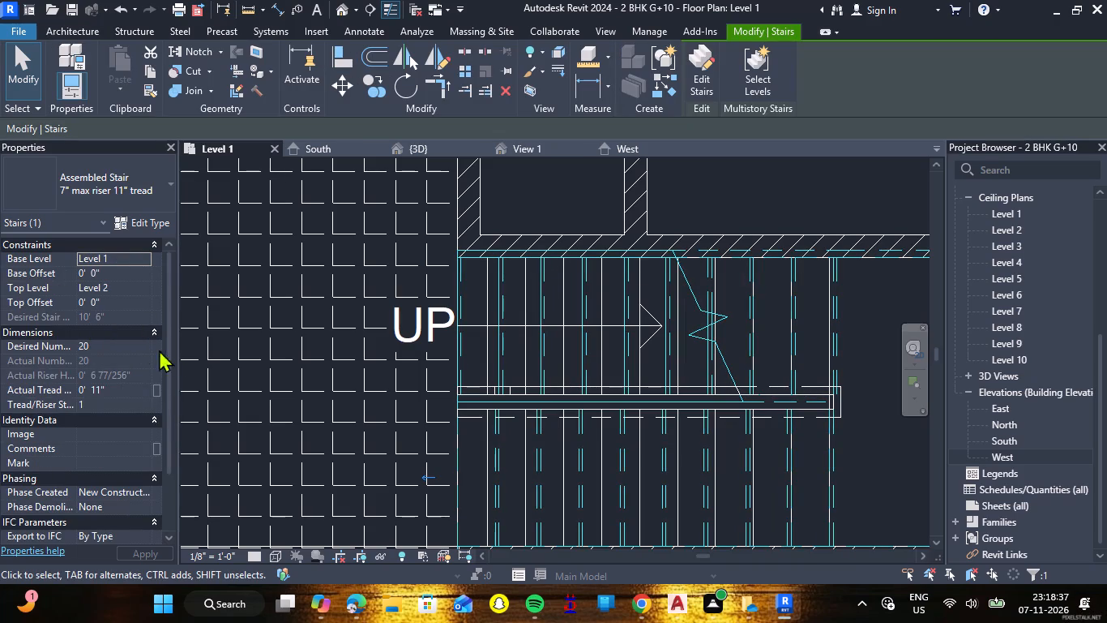
click(694, 77)
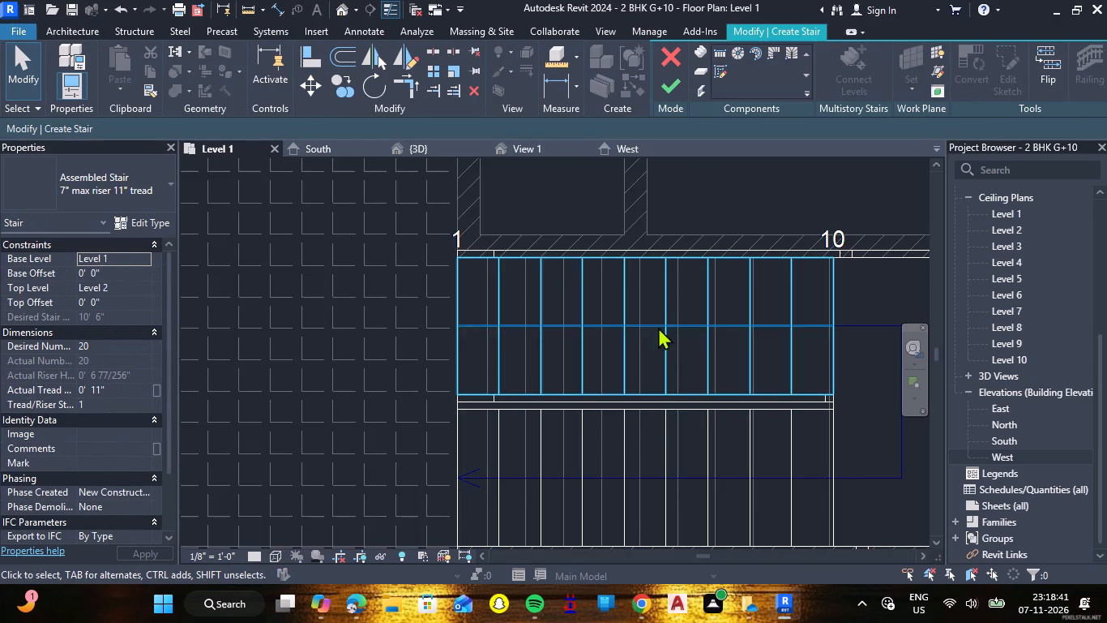
Review the stair's instance properties and inspect its runs and side stringers against the stairwell walls in plan.
scroll(118, 347, down, 1)
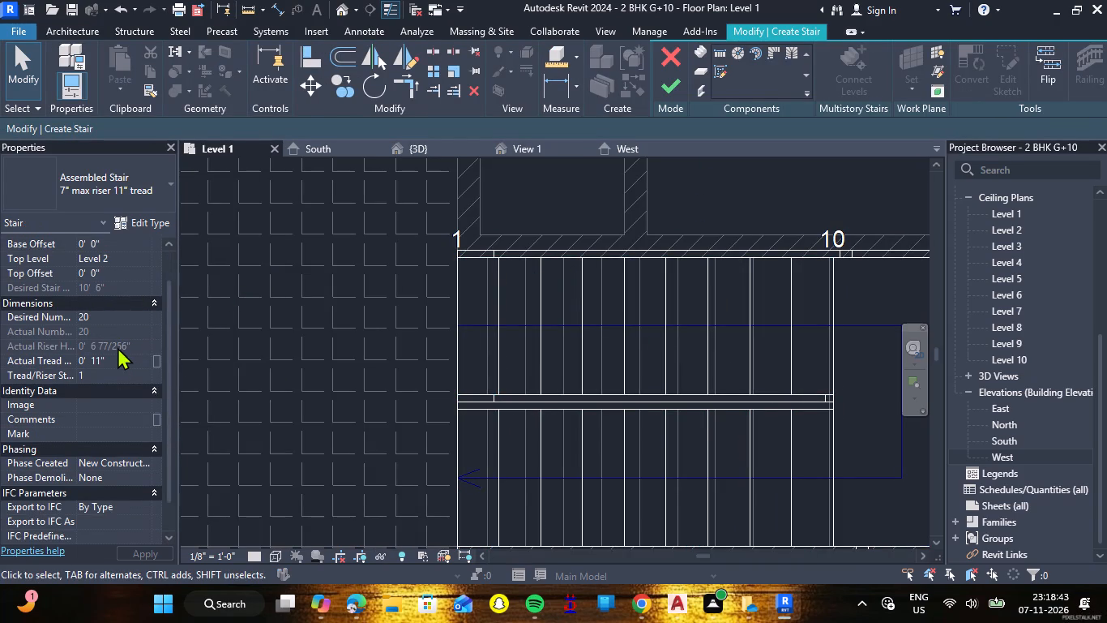
scroll(117, 347, down, 3)
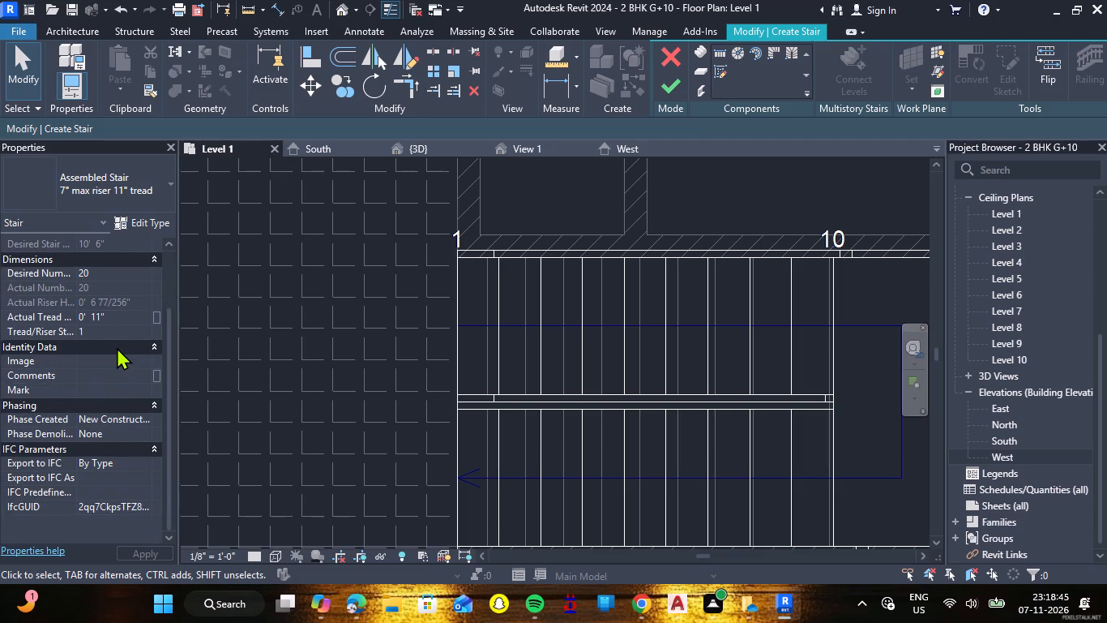
scroll(117, 347, down, 1)
scroll(117, 343, up, 5)
key(Escape)
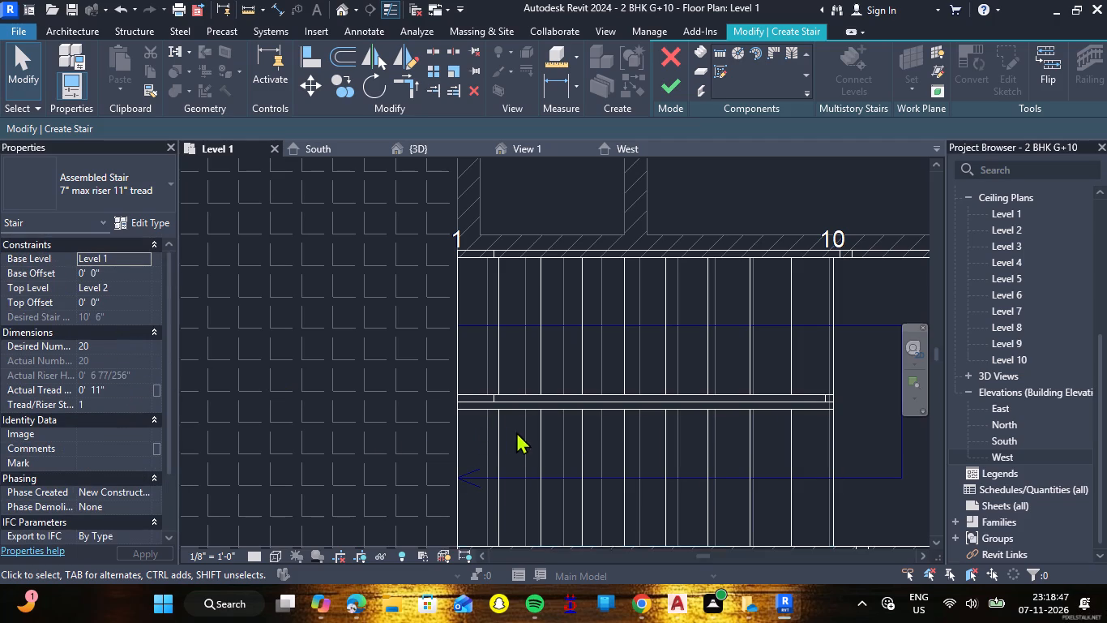
scroll(516, 432, down, 5)
scroll(666, 346, up, 3)
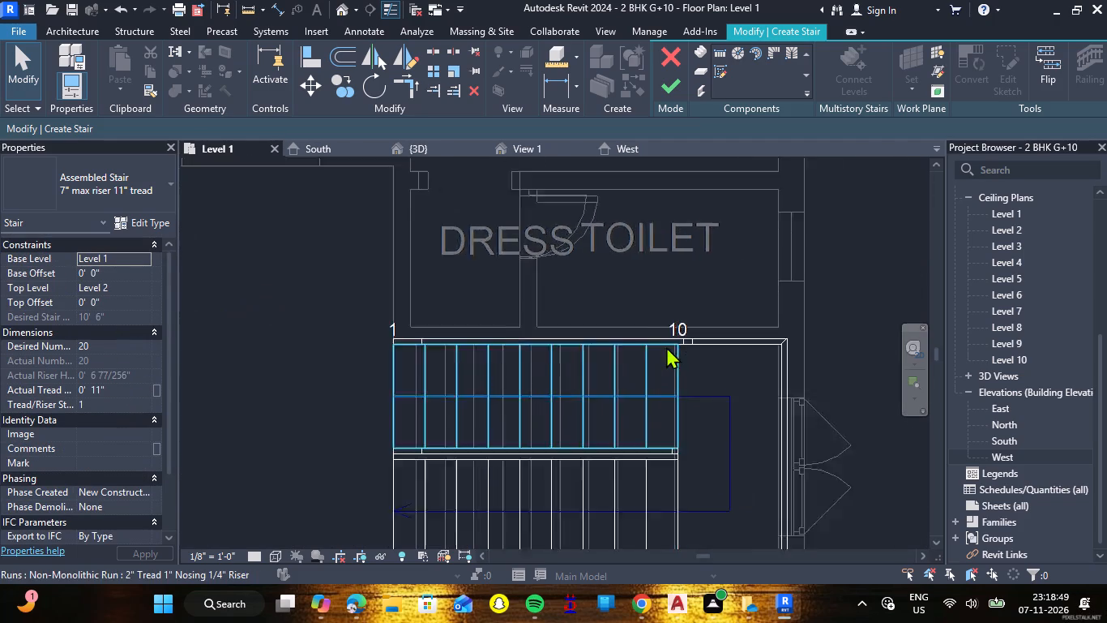
scroll(666, 346, up, 1)
scroll(666, 363, down, 4)
scroll(541, 509, up, 7)
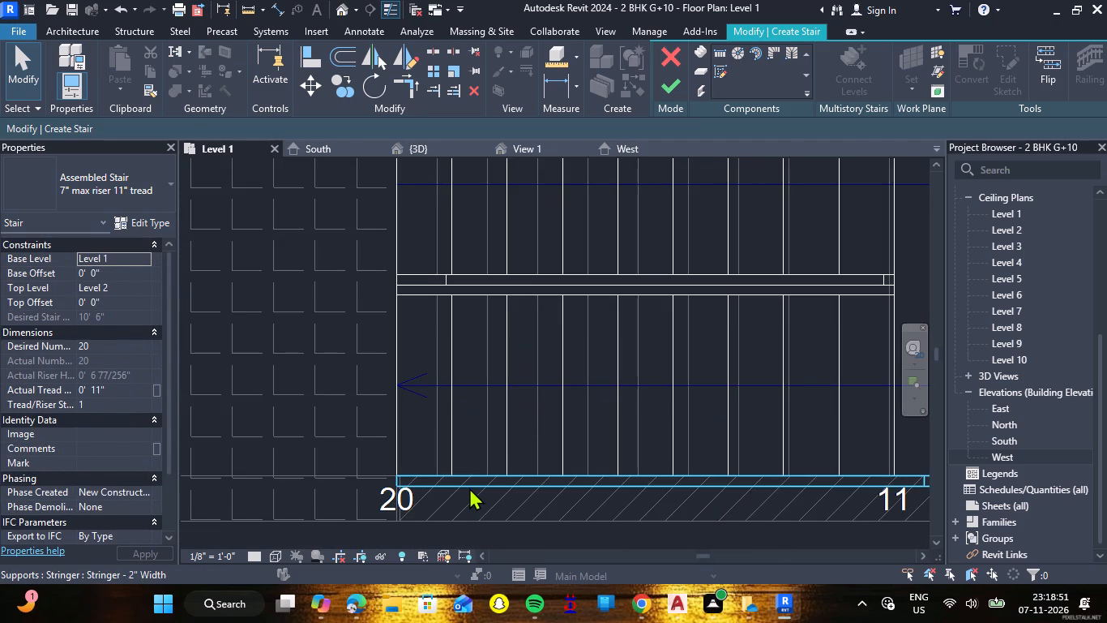
Try to nudge the 2" wide outer stringer beside risers 11 to 20 away from the stairwell wall.
click(469, 488)
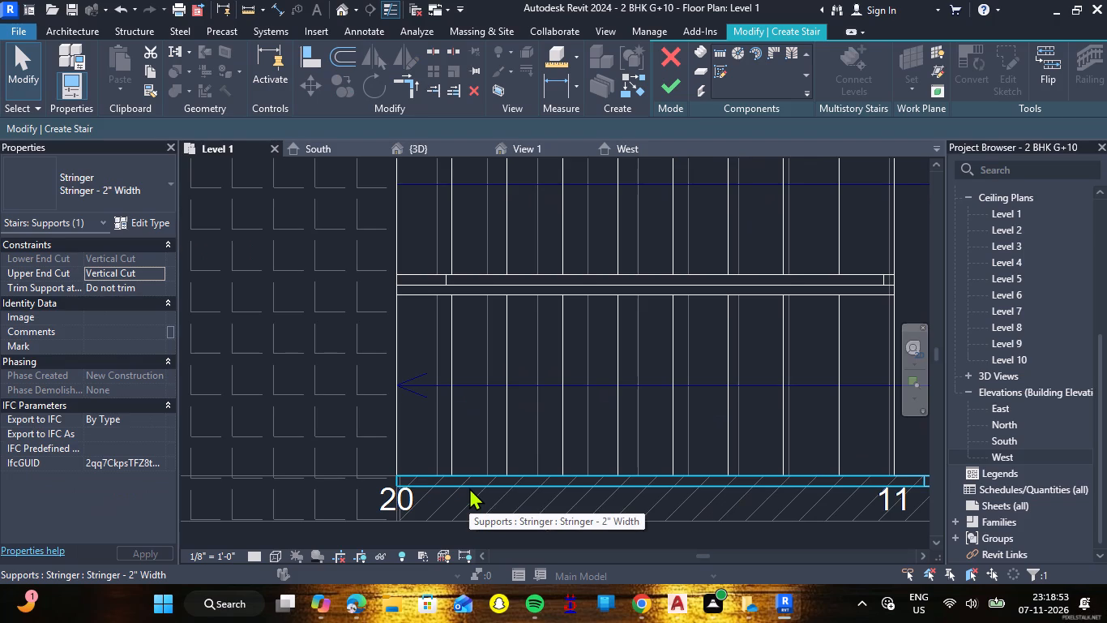
key(Up)
key(Up)
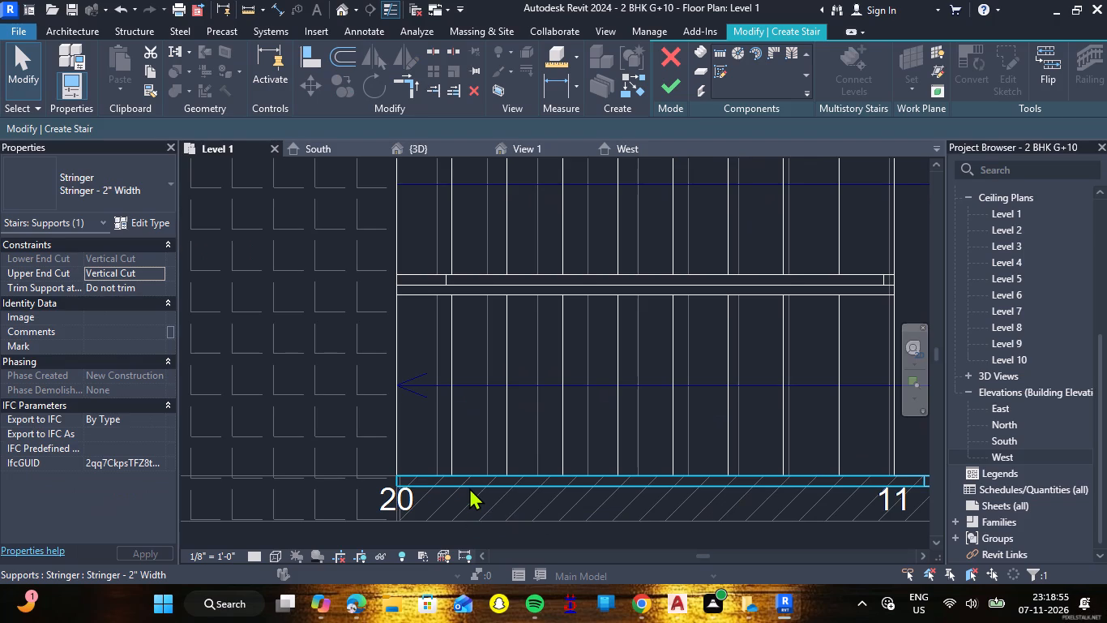
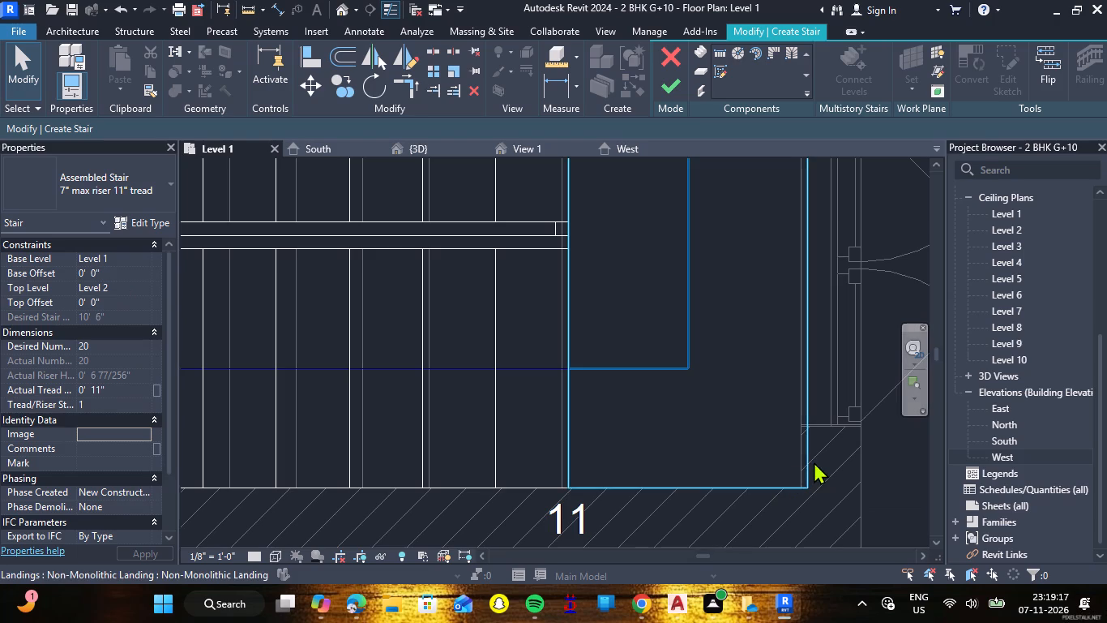
Check the stair's mid-landing against the surrounding walls and finish the stair edit.
scroll(810, 462, down, 4)
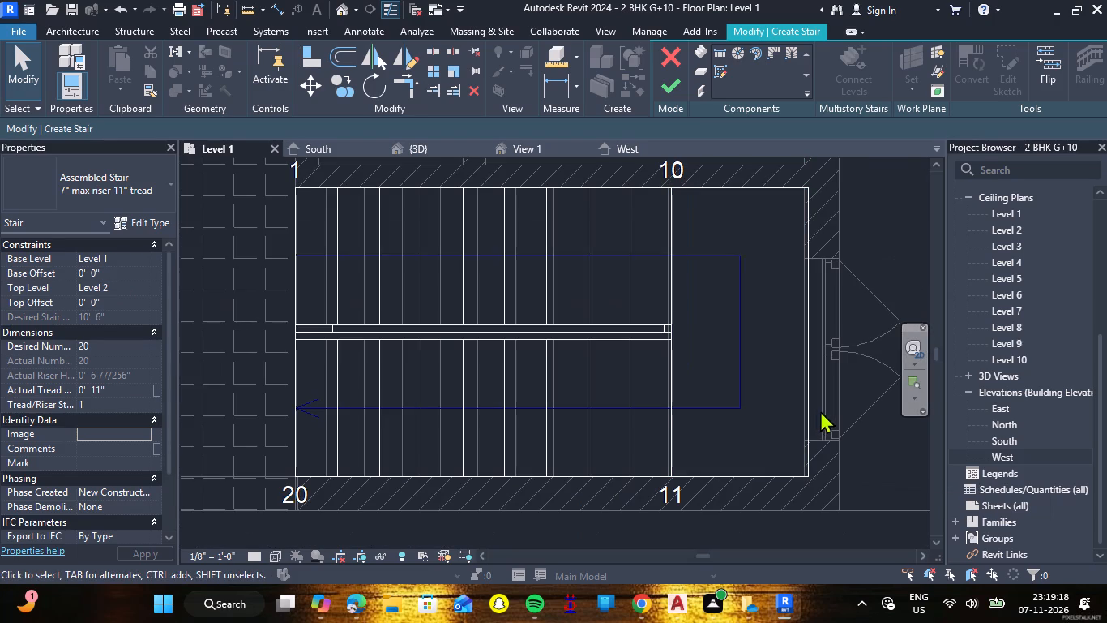
click(813, 409)
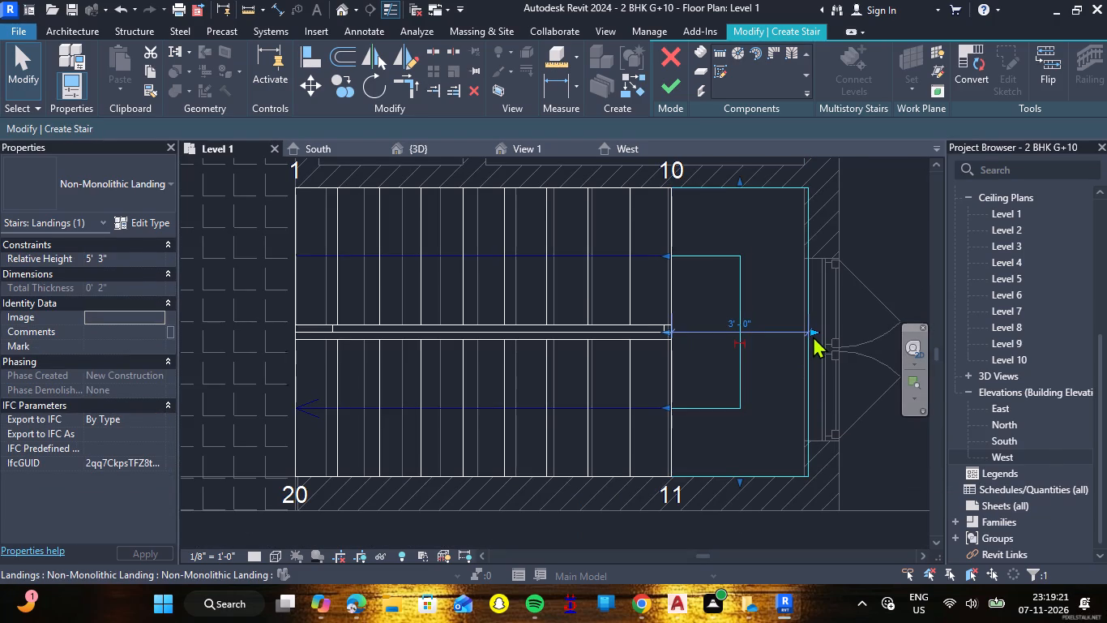
scroll(814, 335, up, 1)
scroll(814, 335, down, 2)
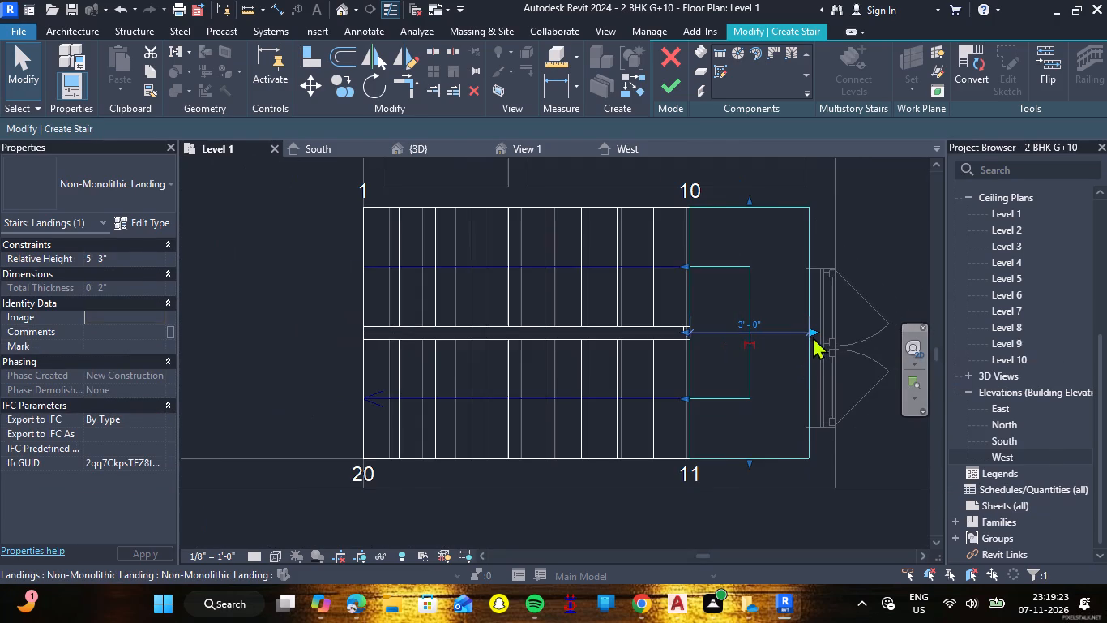
key(Escape)
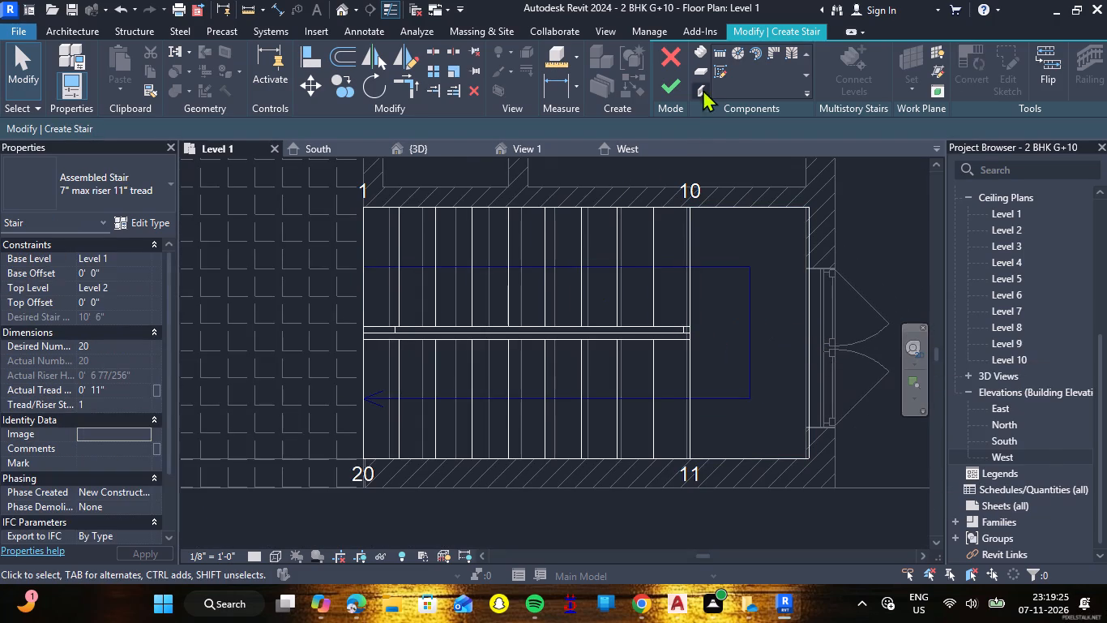
click(670, 87)
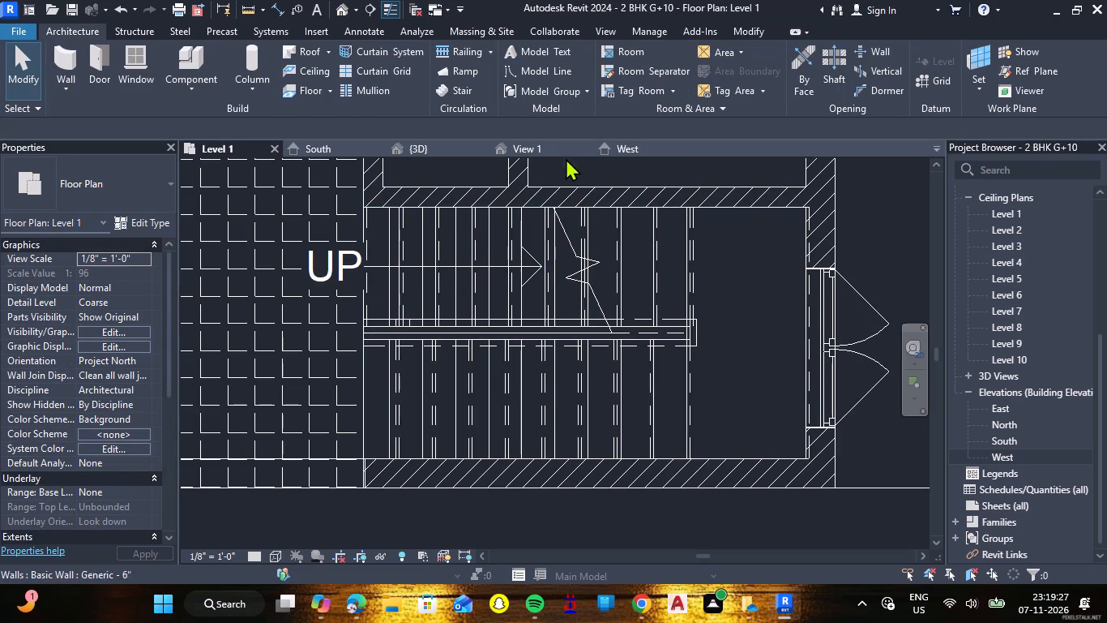
Examine the finished stair, its treads and railings inside the building in the 3D view.
click(407, 146)
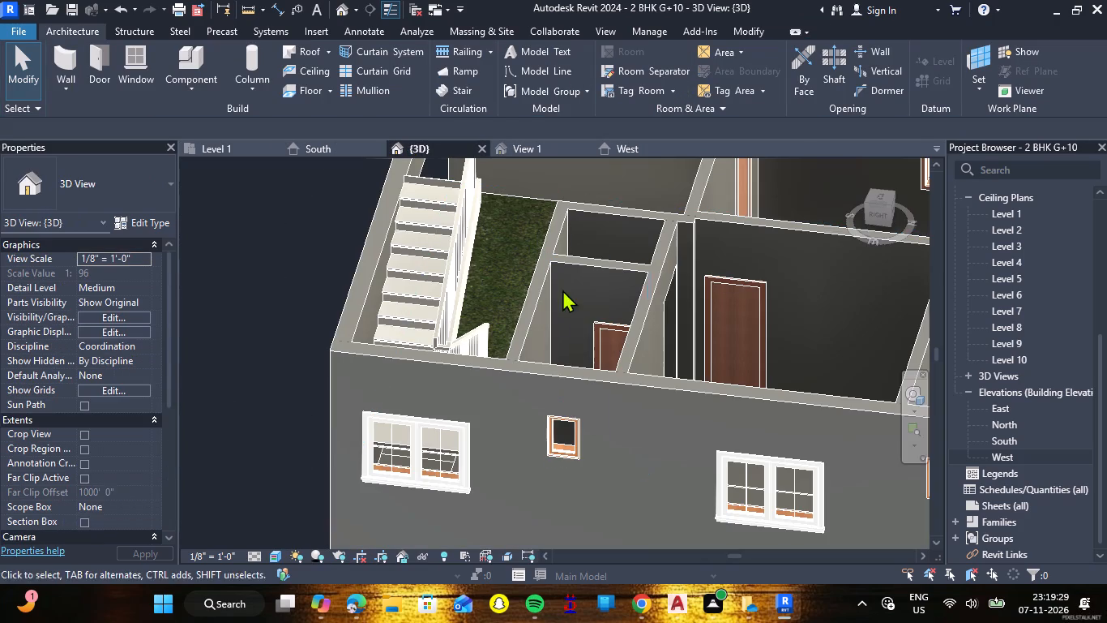
scroll(378, 148, up, 8)
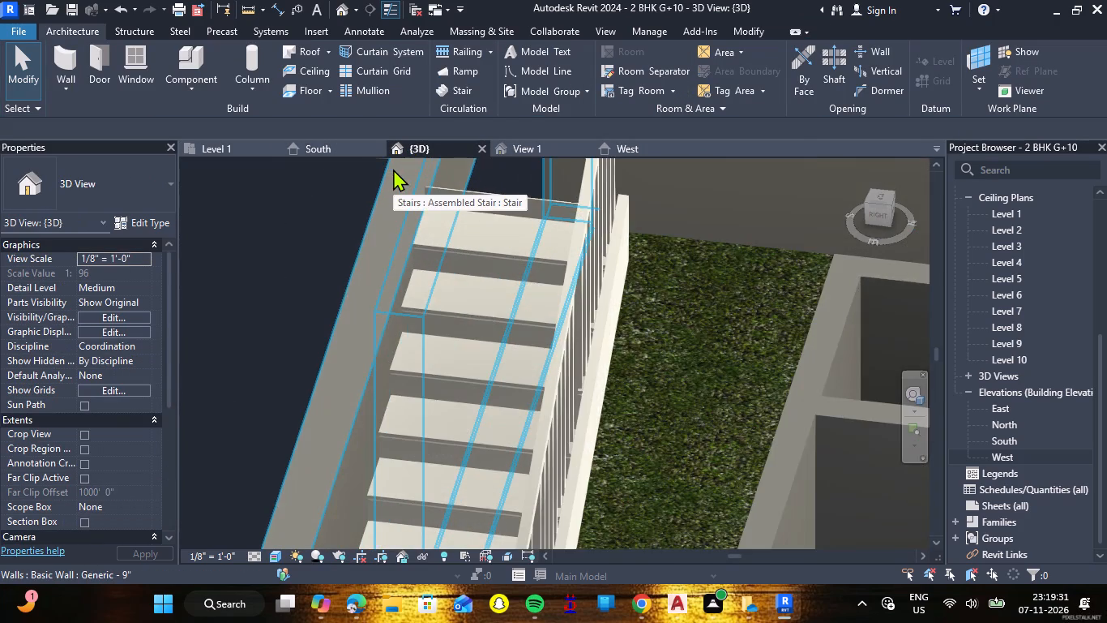
scroll(393, 169, up, 2)
scroll(445, 237, down, 6)
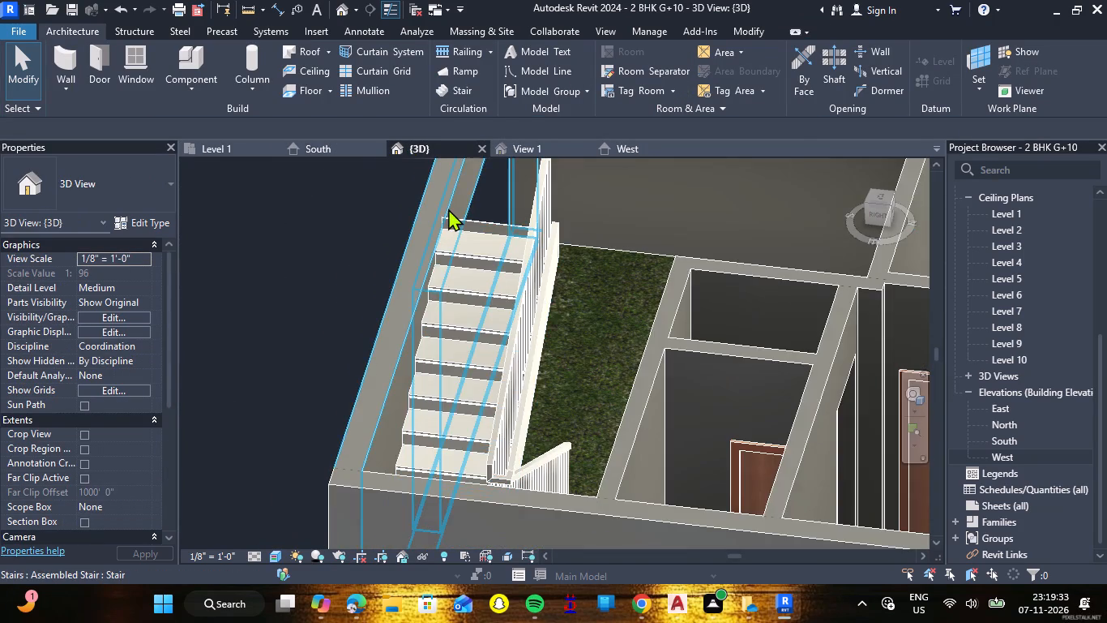
scroll(448, 208, up, 6)
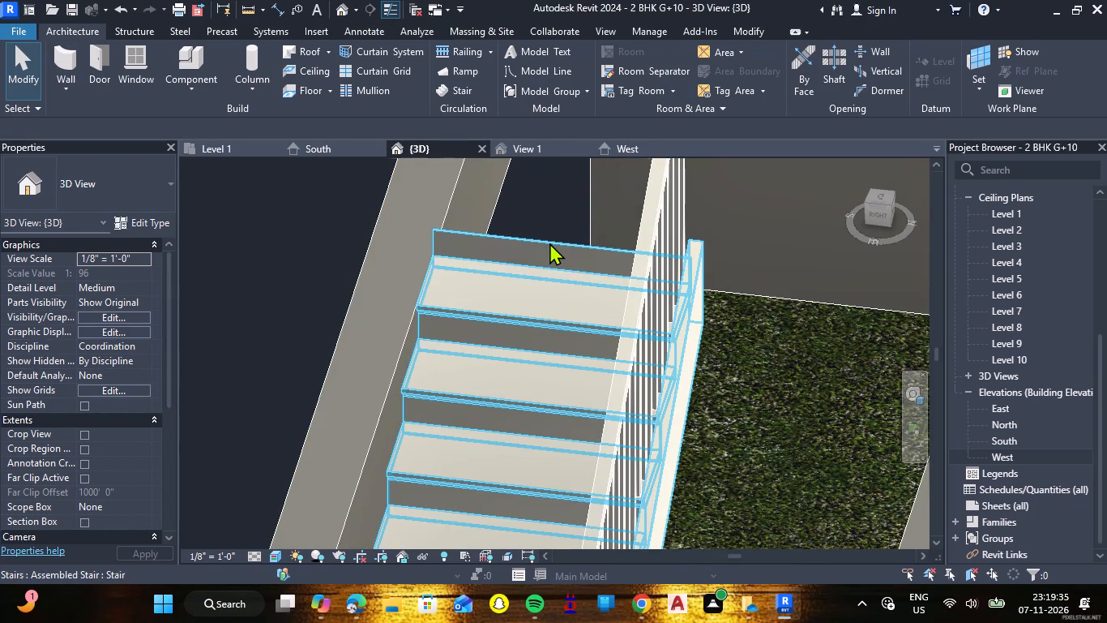
scroll(727, 316, down, 7)
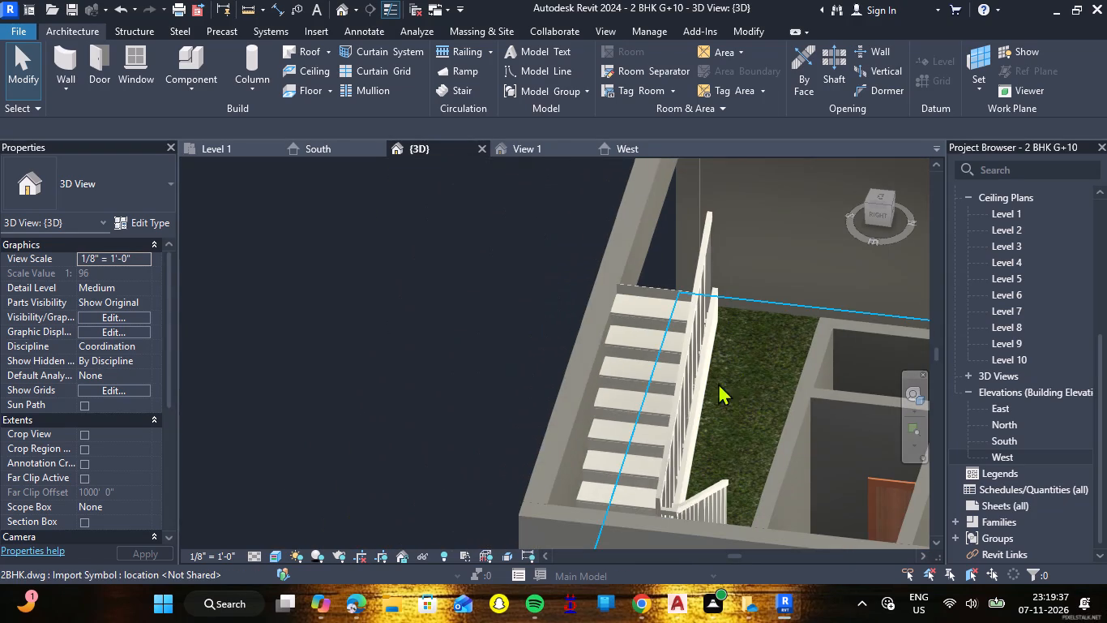
scroll(706, 381, down, 5)
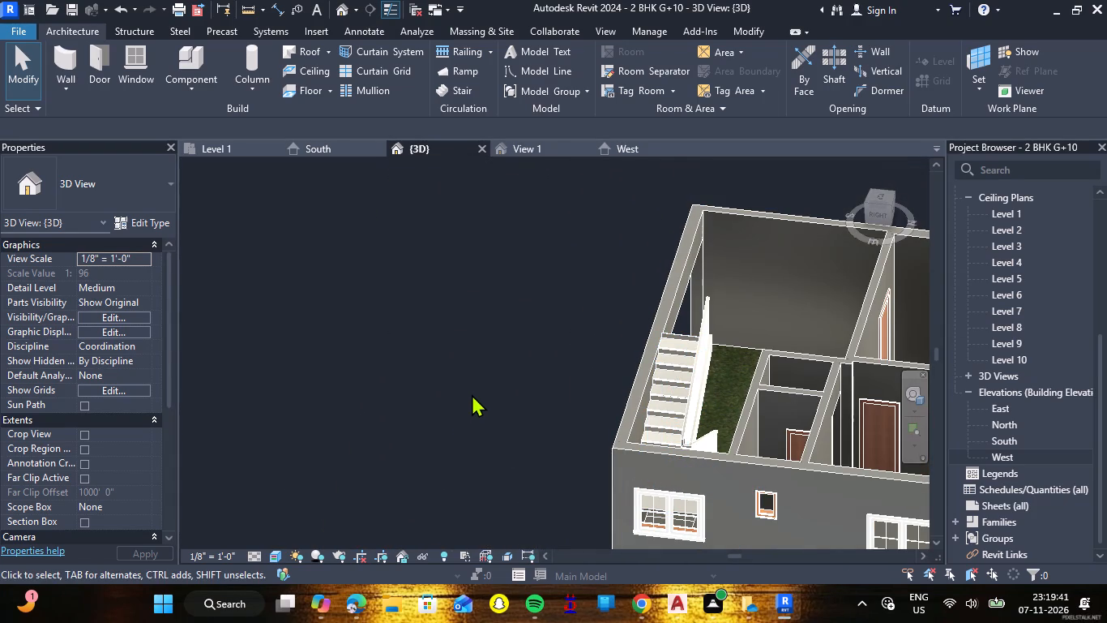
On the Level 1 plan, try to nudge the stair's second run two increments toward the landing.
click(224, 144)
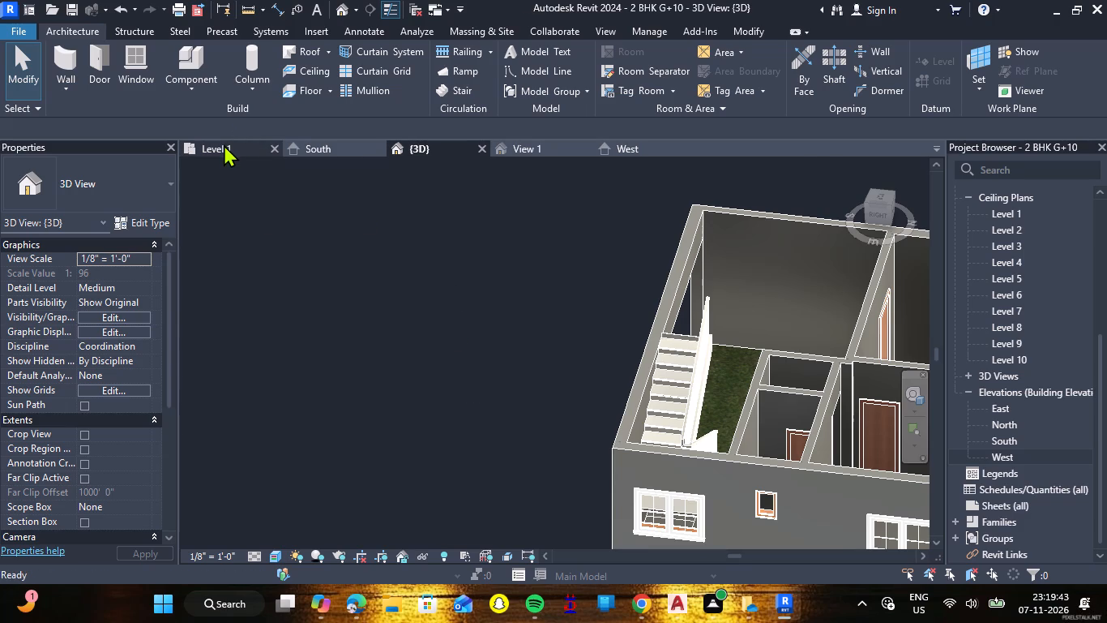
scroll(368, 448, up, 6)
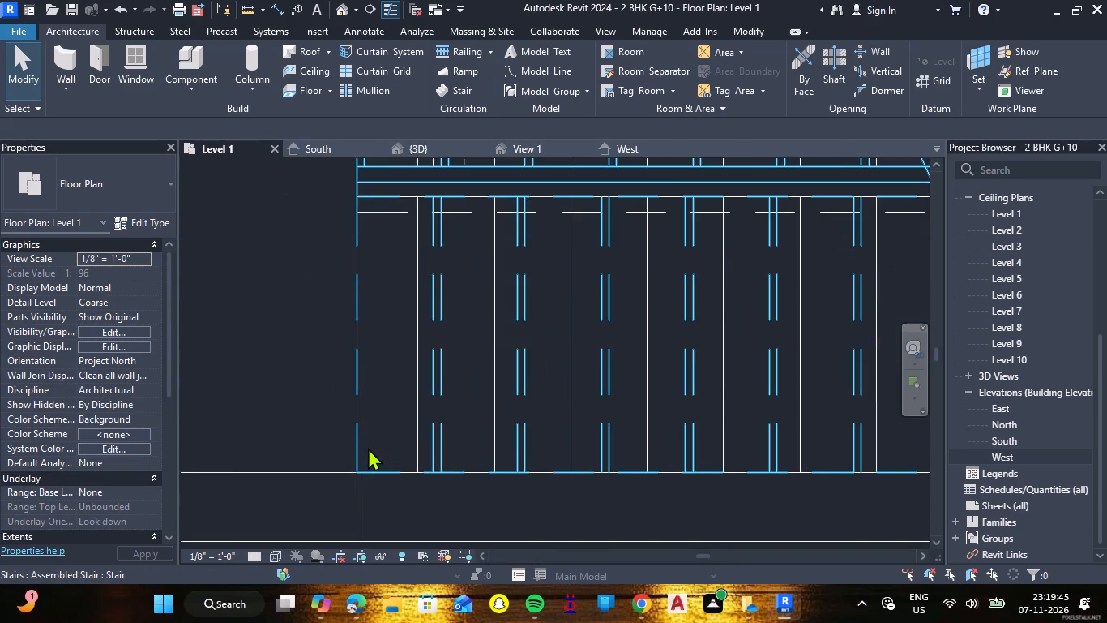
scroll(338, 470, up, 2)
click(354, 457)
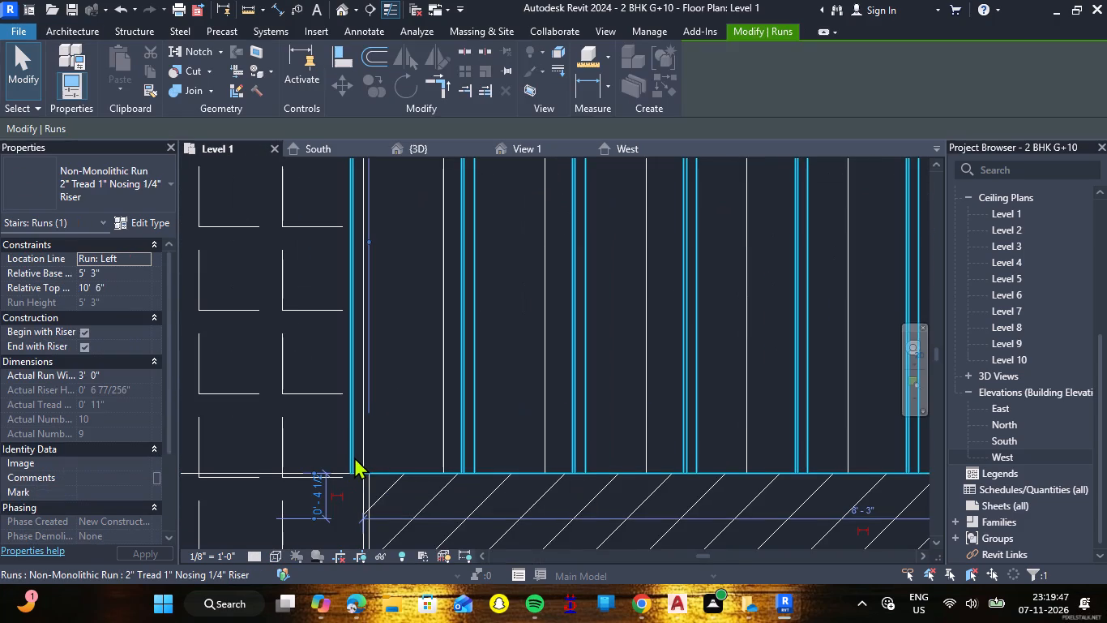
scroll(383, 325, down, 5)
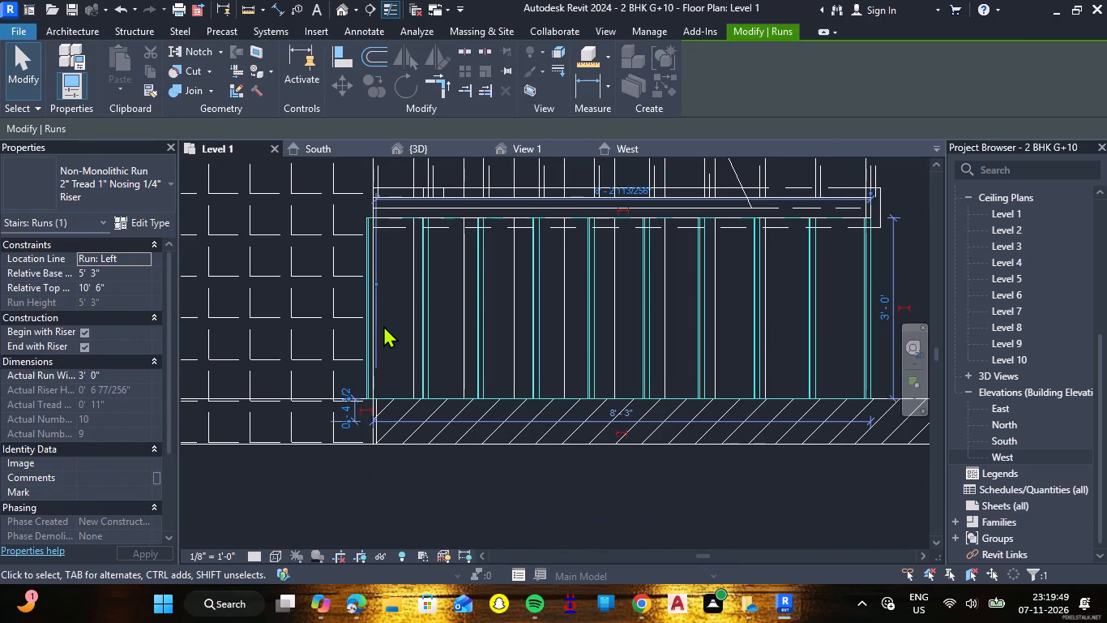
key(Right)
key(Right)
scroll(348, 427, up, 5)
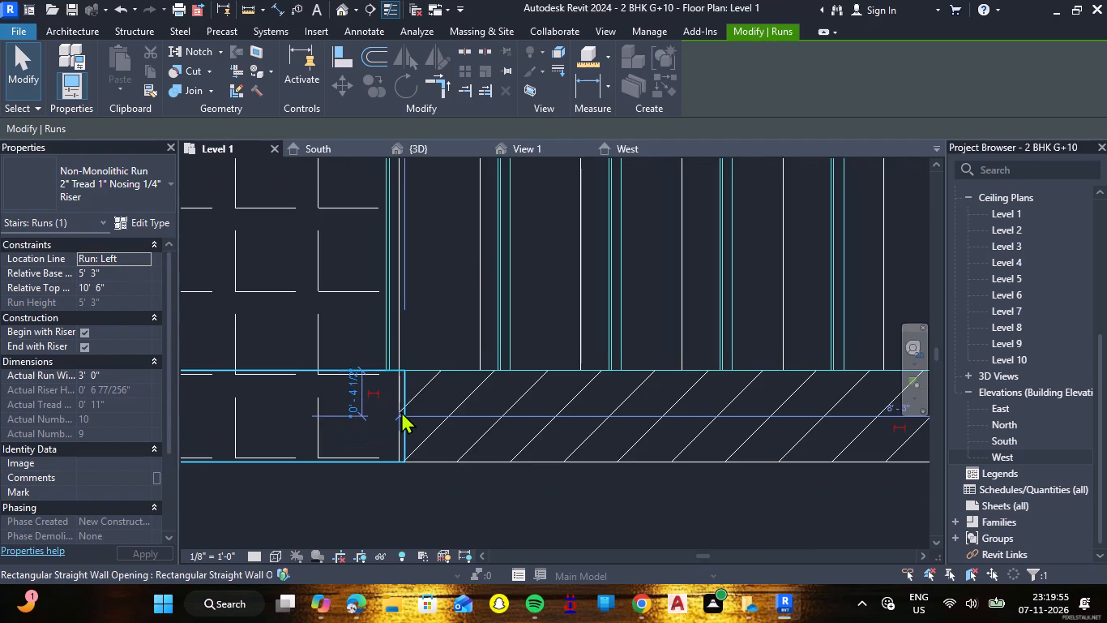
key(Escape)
Place automatic 2' x 4' ACT System ceilings at 8' 0" on Level 1 in the kitchen, living room, dress, both bedrooms and both toilets.
scroll(403, 411, down, 11)
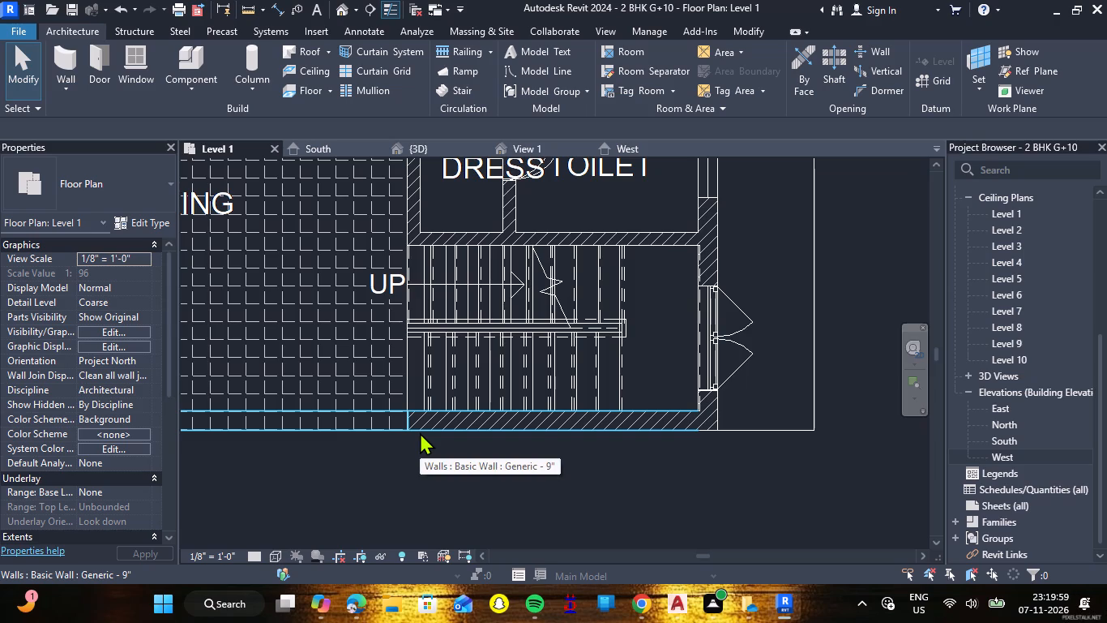
scroll(419, 432, down, 5)
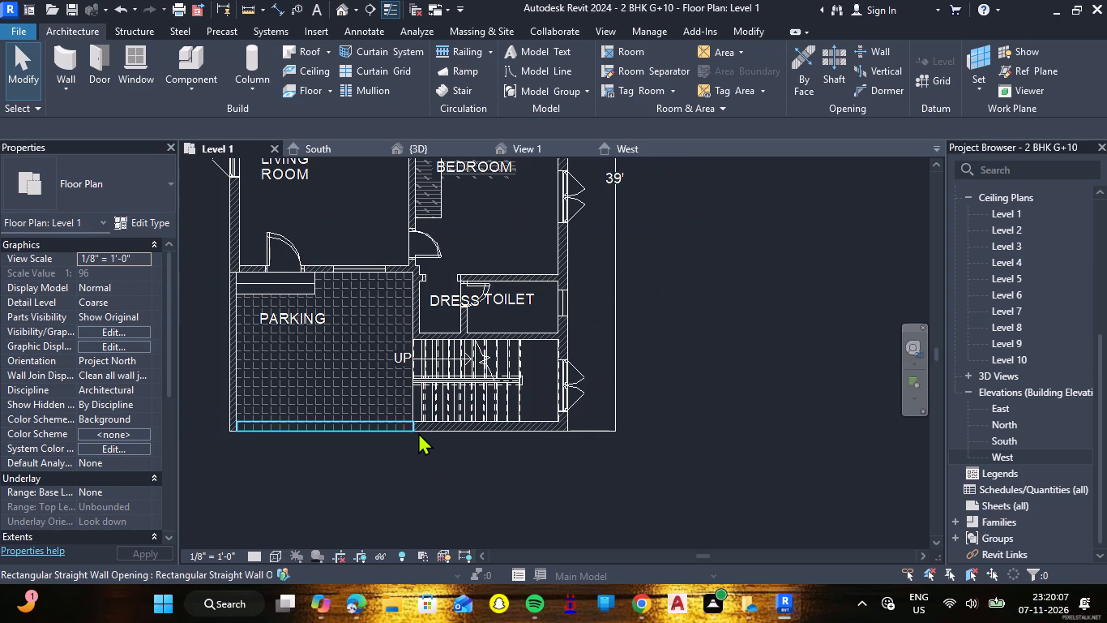
scroll(418, 432, down, 6)
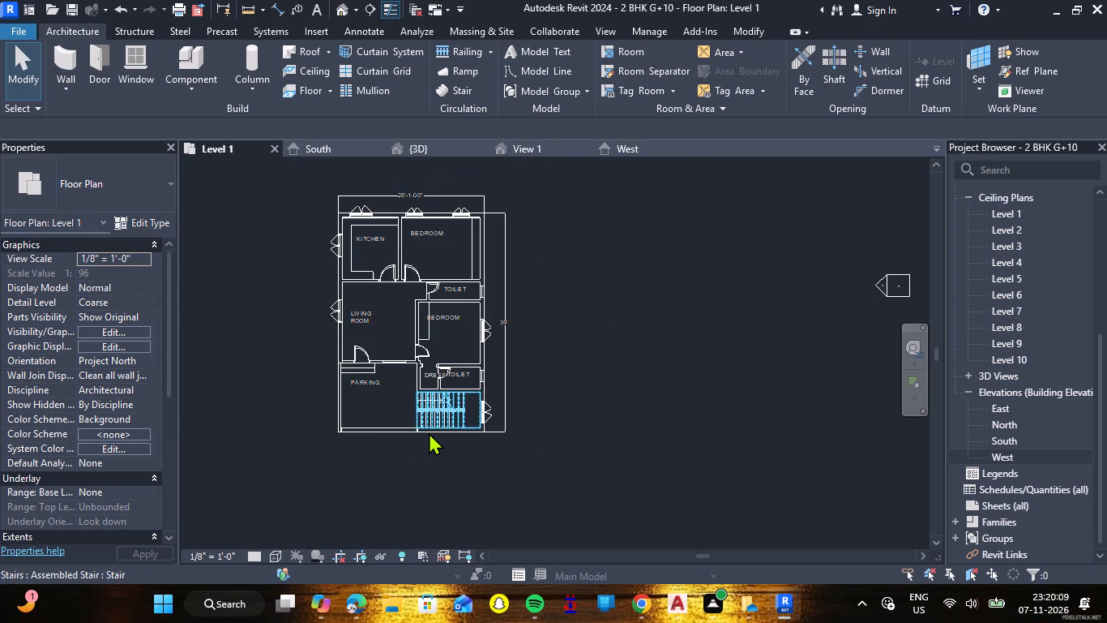
scroll(395, 359, up, 2)
scroll(394, 336, down, 2)
scroll(377, 184, up, 3)
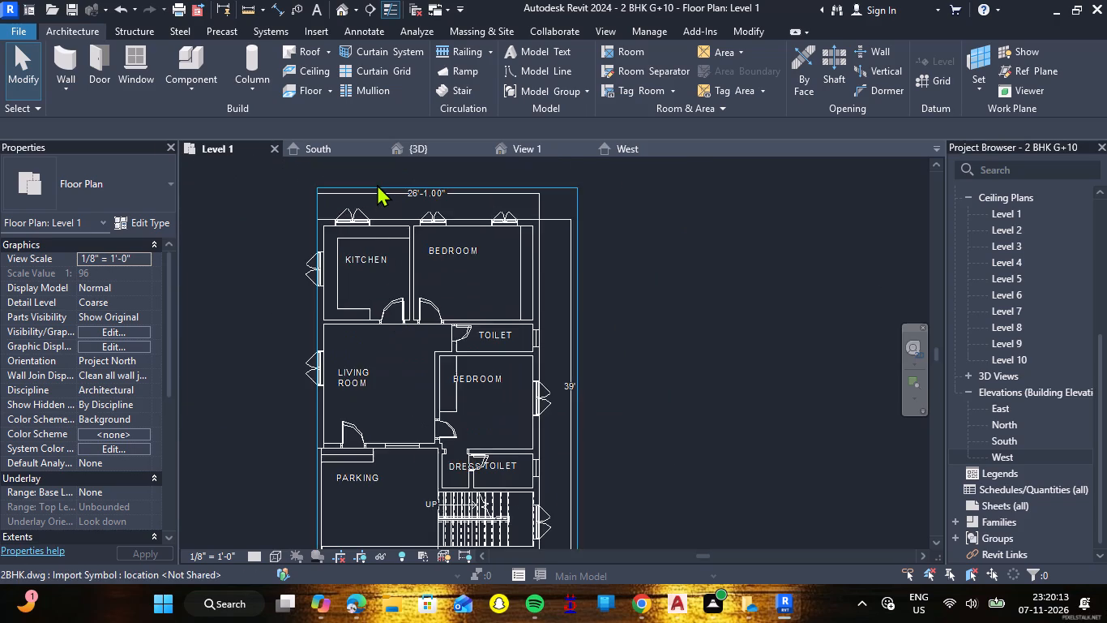
scroll(377, 184, up, 1)
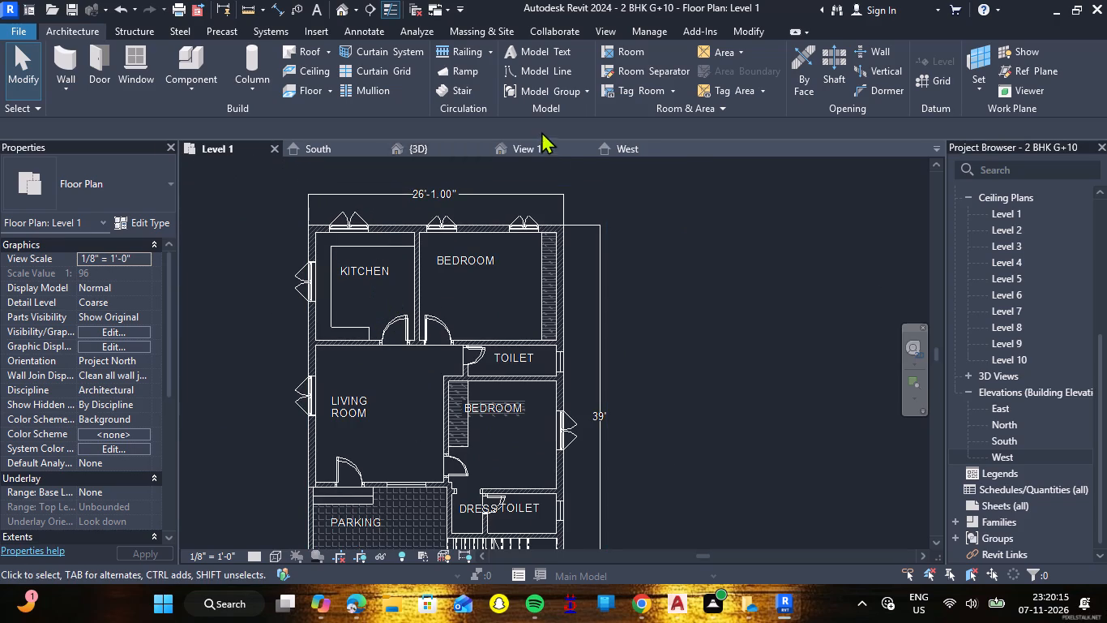
click(302, 65)
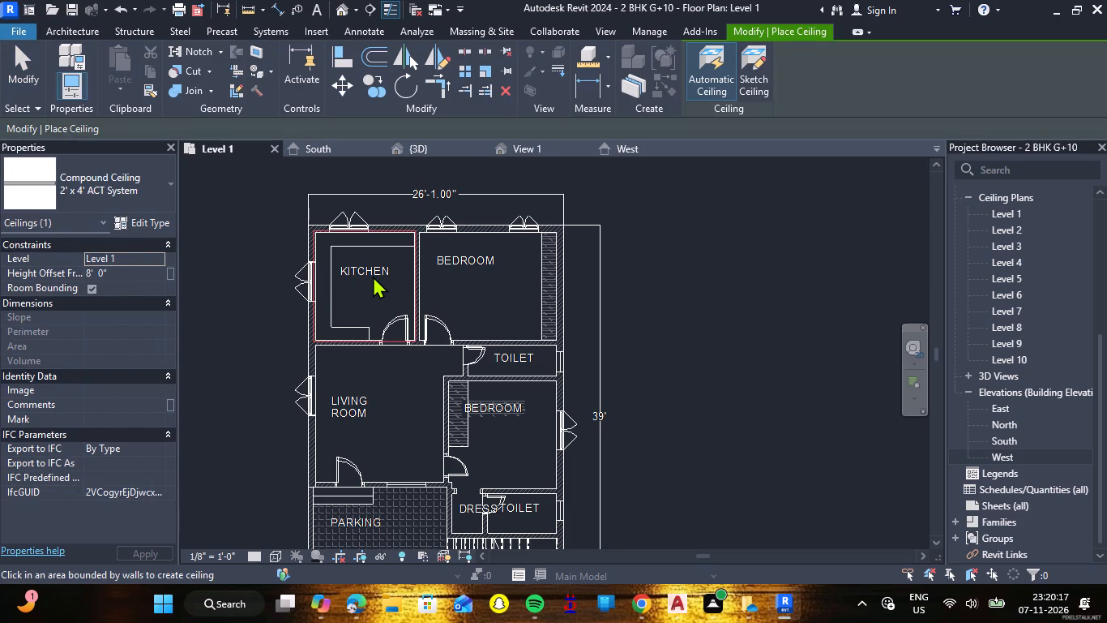
click(373, 276)
click(468, 286)
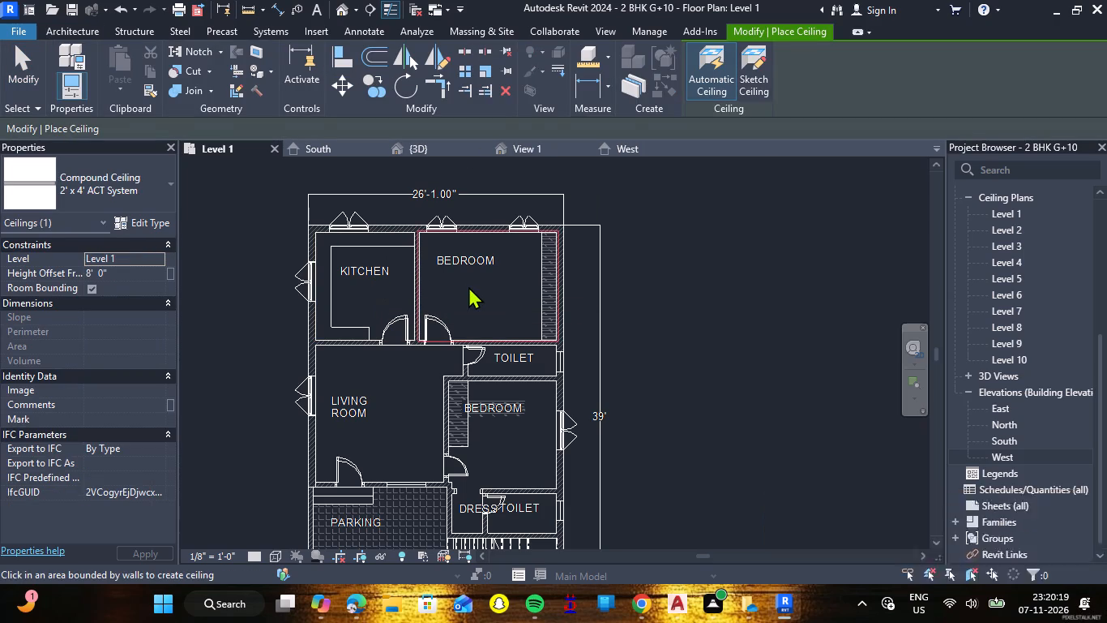
click(386, 412)
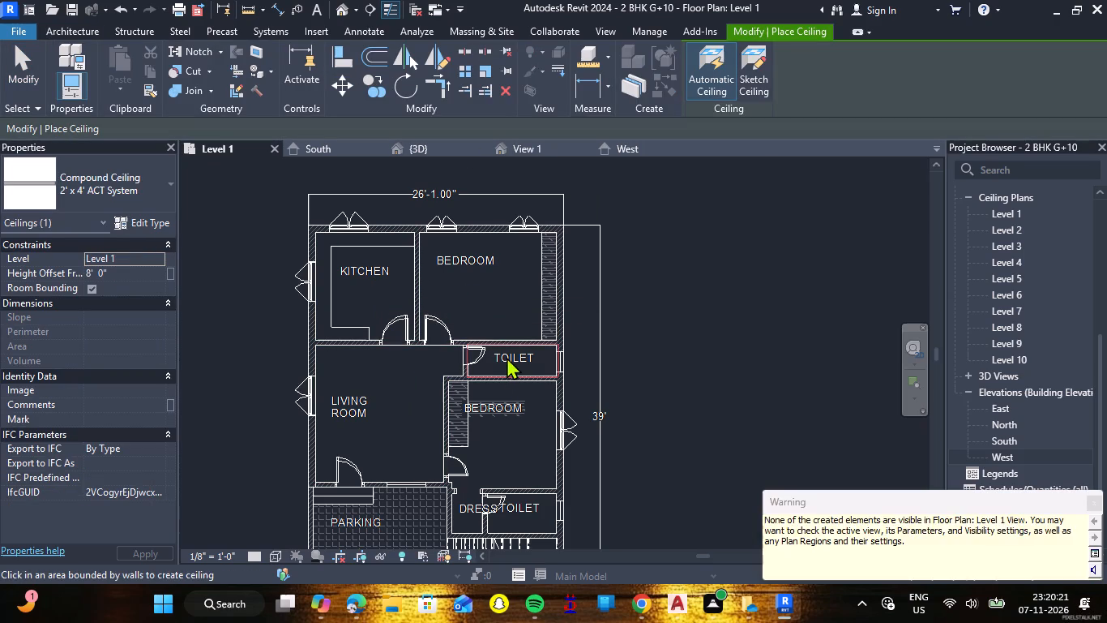
click(506, 357)
click(498, 436)
click(510, 514)
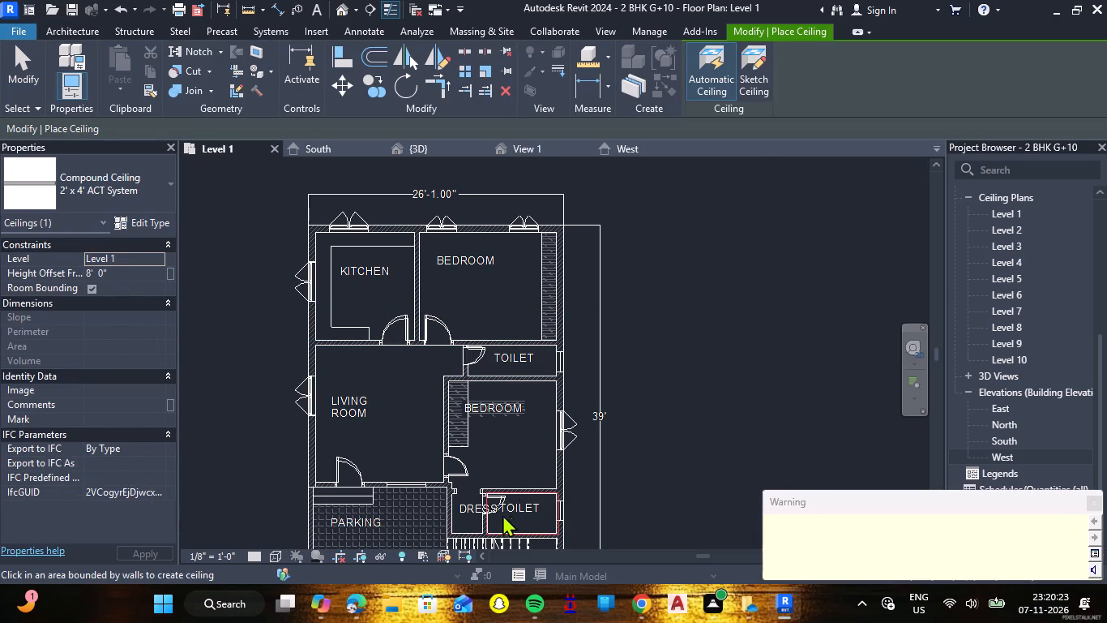
click(466, 507)
scroll(402, 348, down, 5)
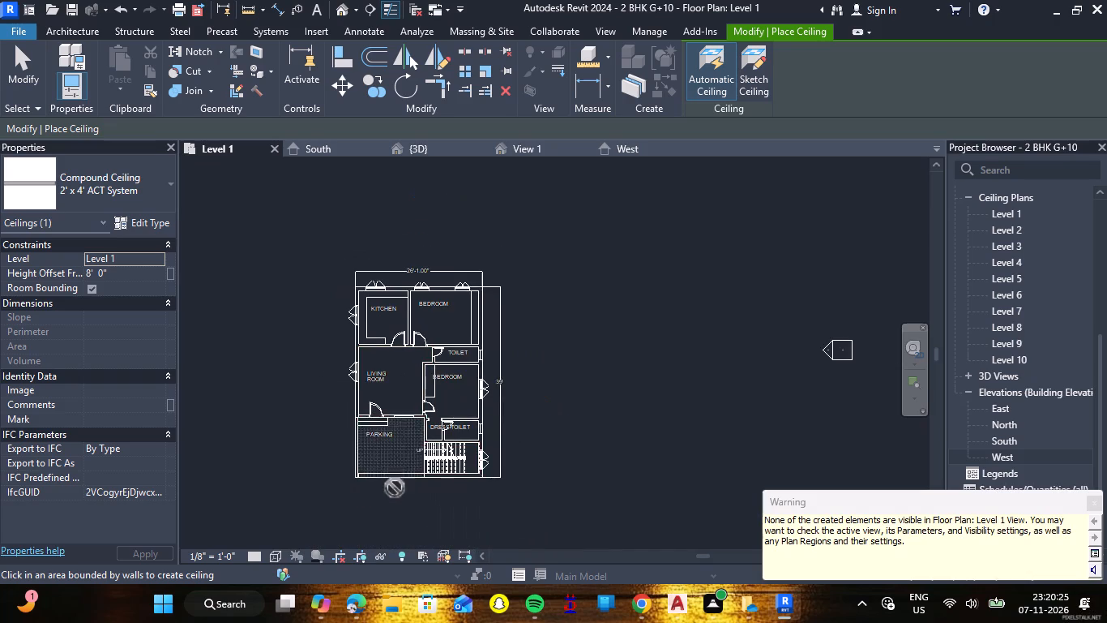
scroll(395, 486, up, 6)
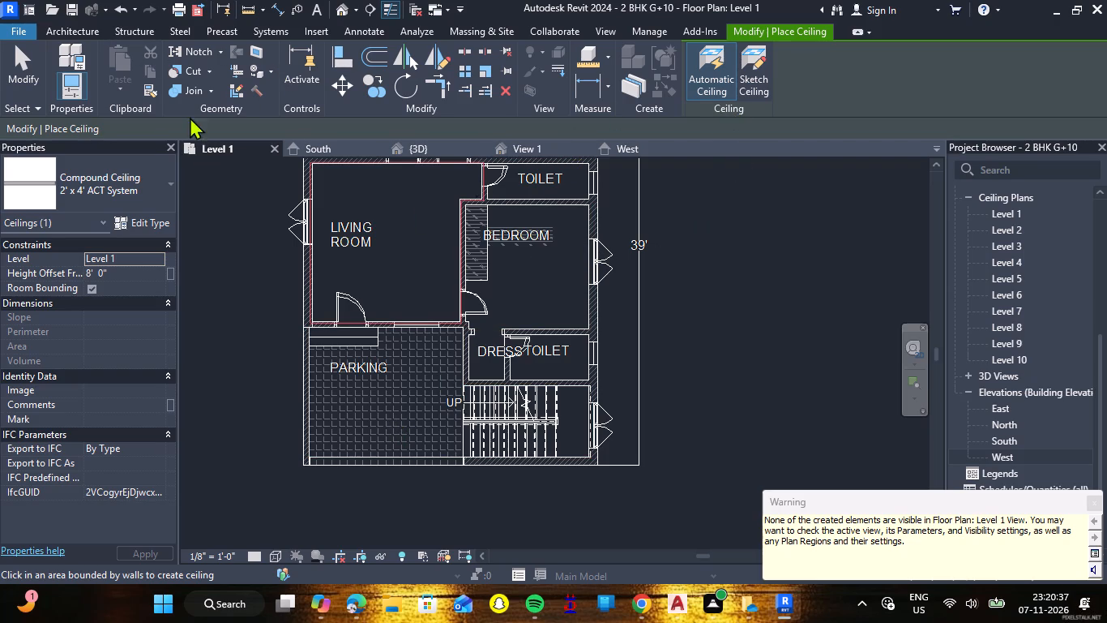
Inspect the new room ceilings, the stairwell and the open parking area from several angles in the 3D view.
click(441, 143)
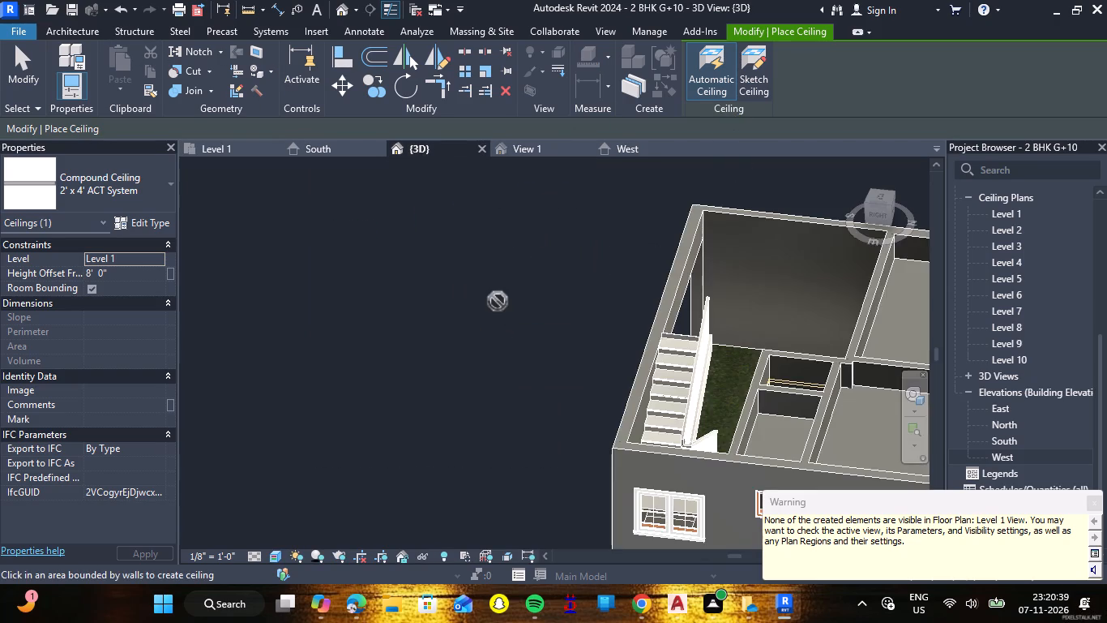
scroll(498, 301, down, 8)
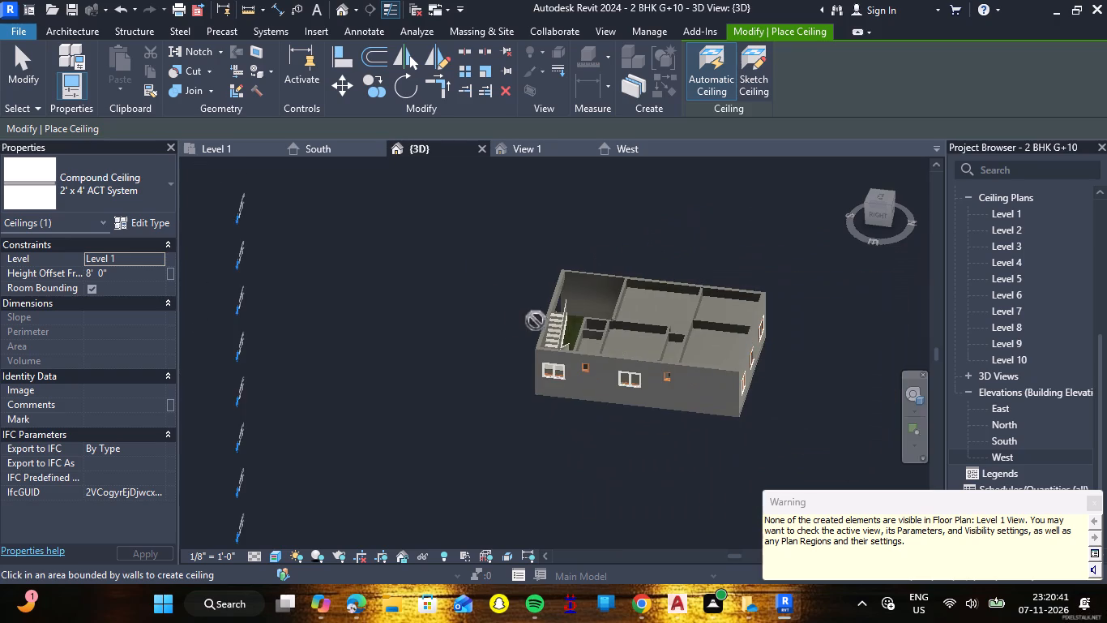
scroll(609, 338, up, 9)
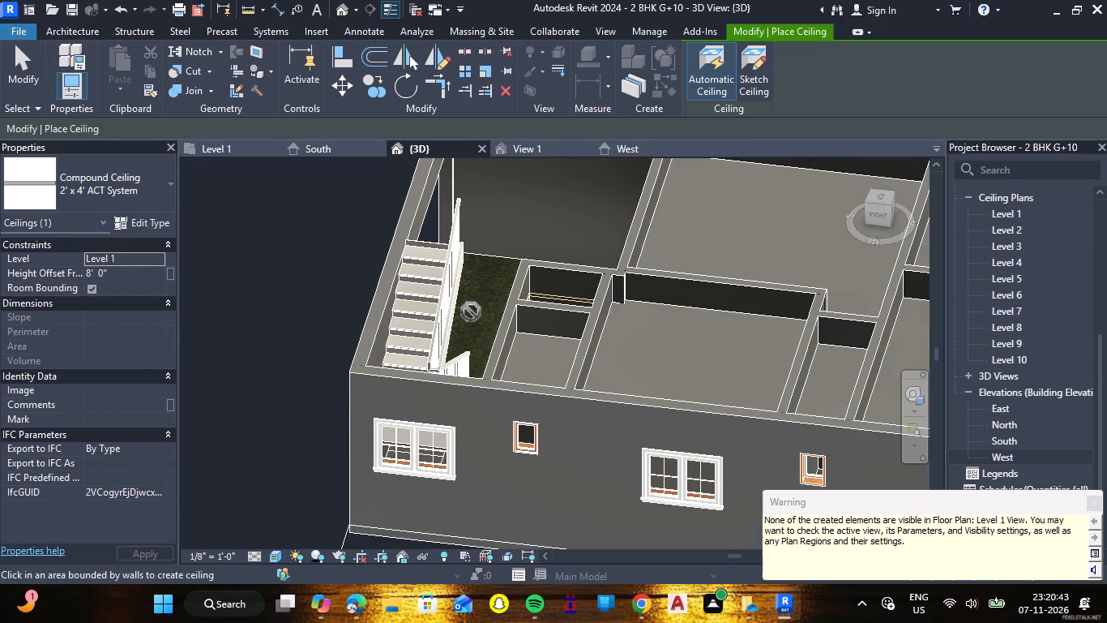
shift+scroll(472, 298, up, 1)
shift+middle_drag(472, 298, 523, 378)
shift+right_drag(472, 298, 523, 378)
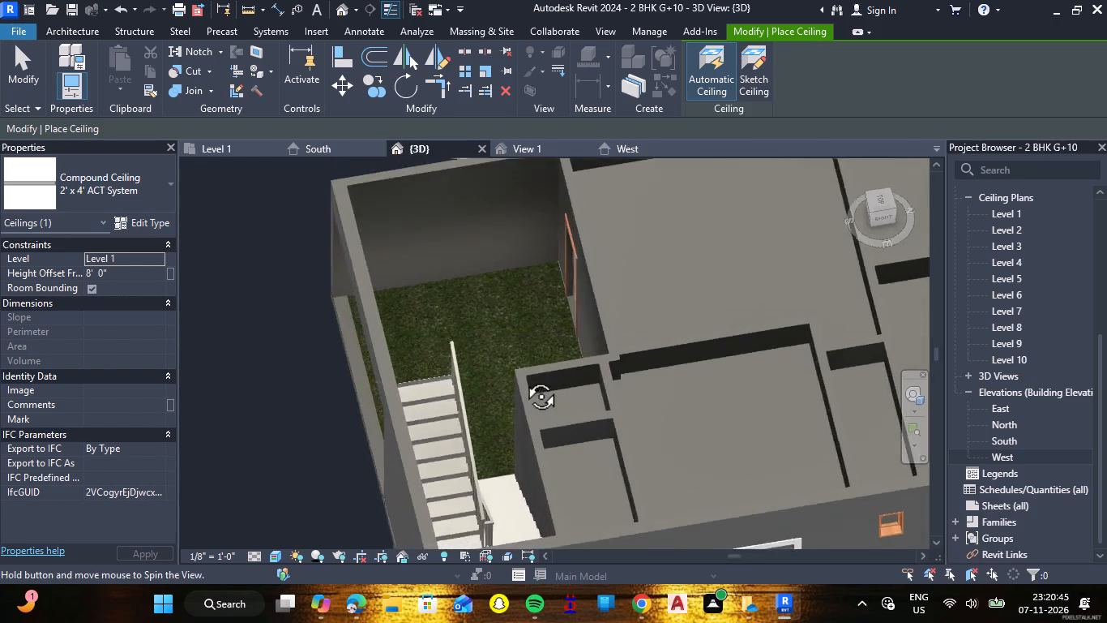
shift+right_drag(523, 378, 589, 351)
shift+middle_drag(523, 378, 591, 350)
scroll(521, 393, down, 6)
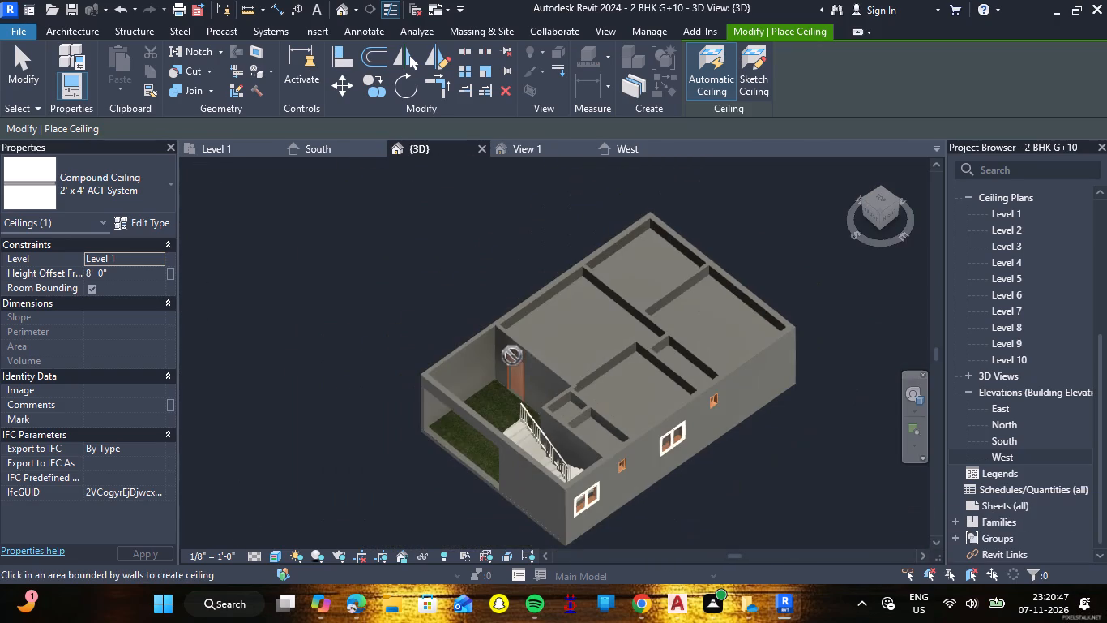
shift+right_drag(566, 448, 683, 447)
shift+middle_drag(566, 448, 683, 447)
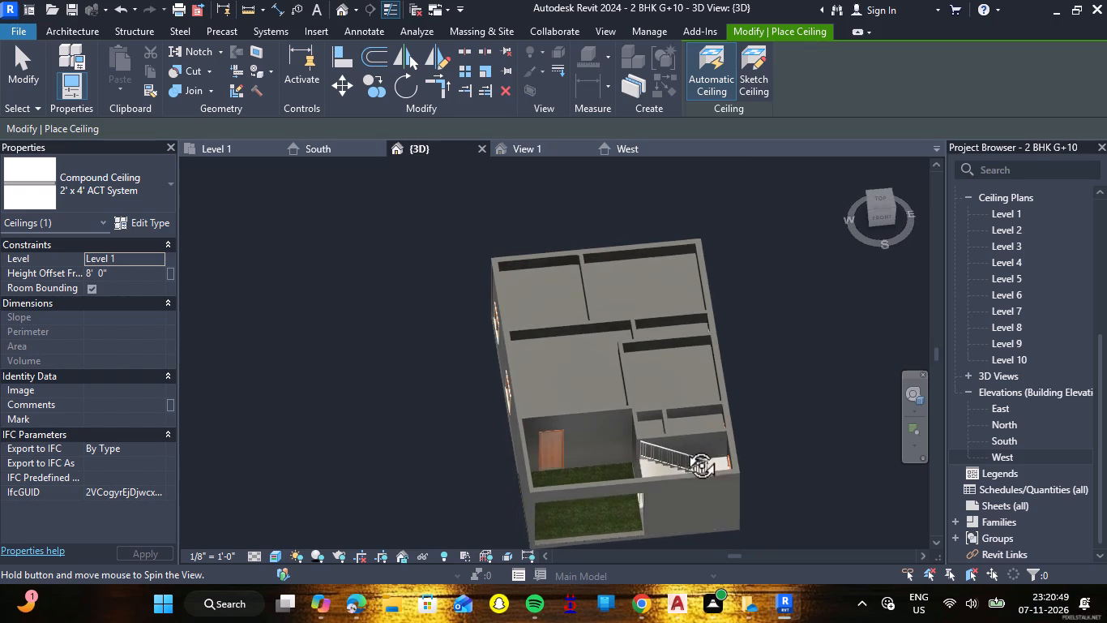
Examine the uncovered parking area, the stairwell and the surrounding ceilings from several angles in the 3D view.
shift+right_drag(683, 447, 683, 446)
shift+middle_drag(683, 447, 683, 446)
scroll(660, 505, up, 6)
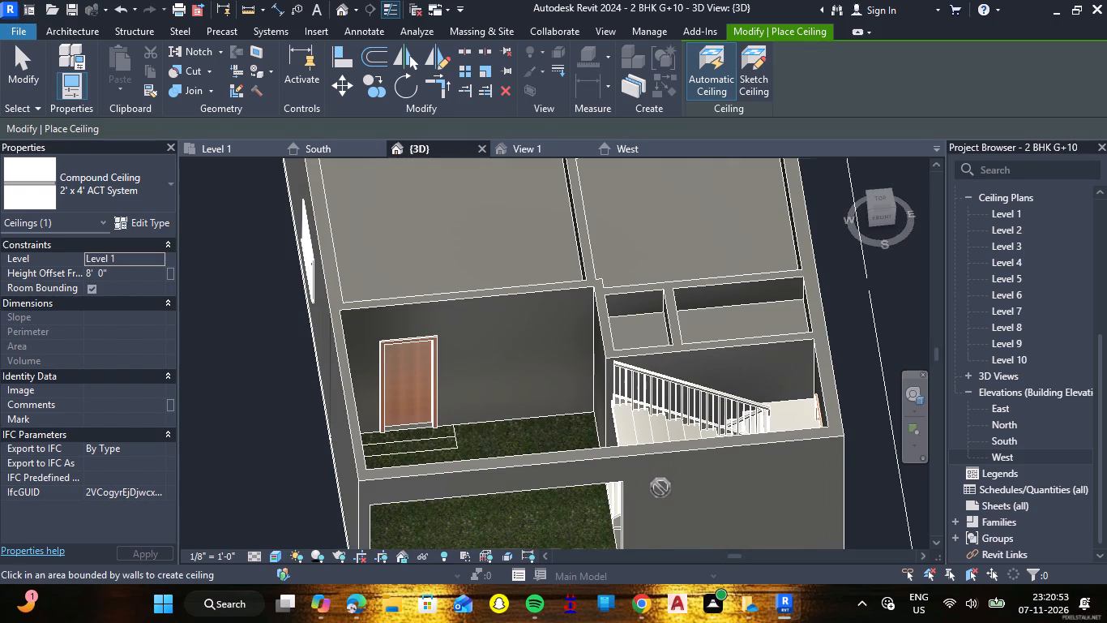
right_drag(525, 412, 631, 370)
shift+middle_drag(525, 412, 631, 370)
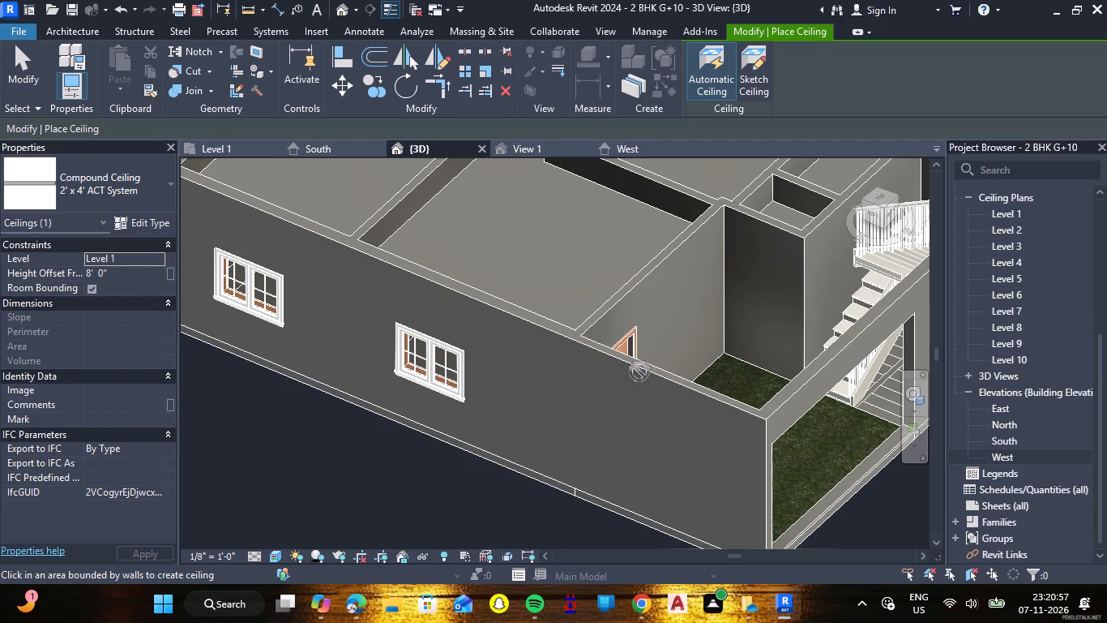
scroll(682, 390, down, 5)
right_drag(818, 446, 682, 414)
middle_drag(818, 446, 682, 414)
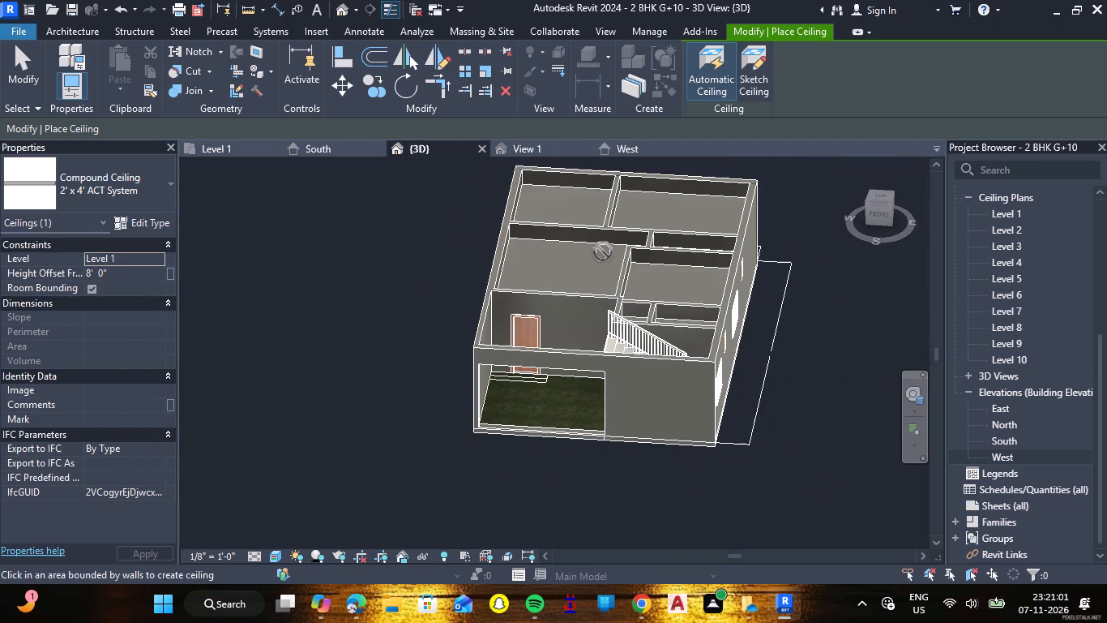
scroll(605, 269, up, 5)
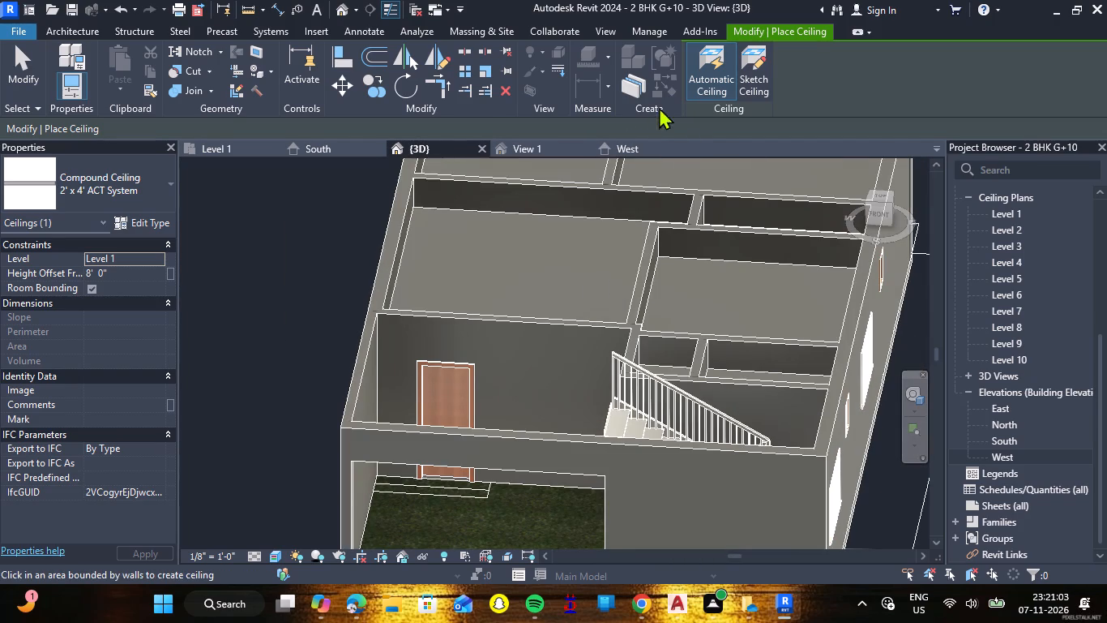
On the Level 1 plan, sketch a rectangular 2' x 4' ACT System ceiling, about 11' 6" deep, over the parking area.
click(246, 145)
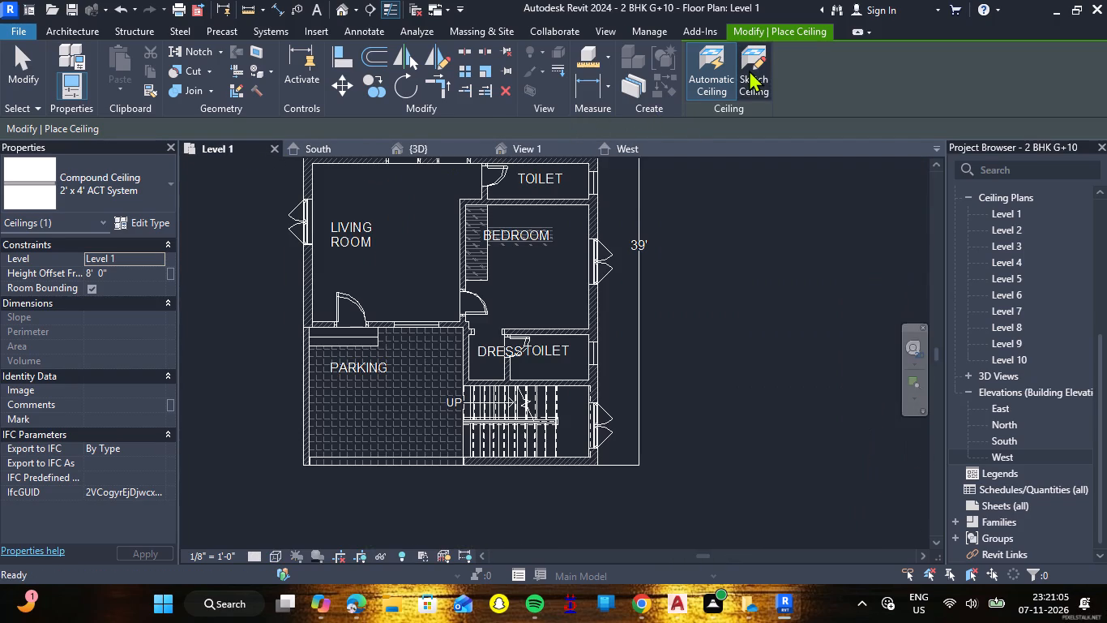
click(749, 70)
scroll(411, 470, up, 4)
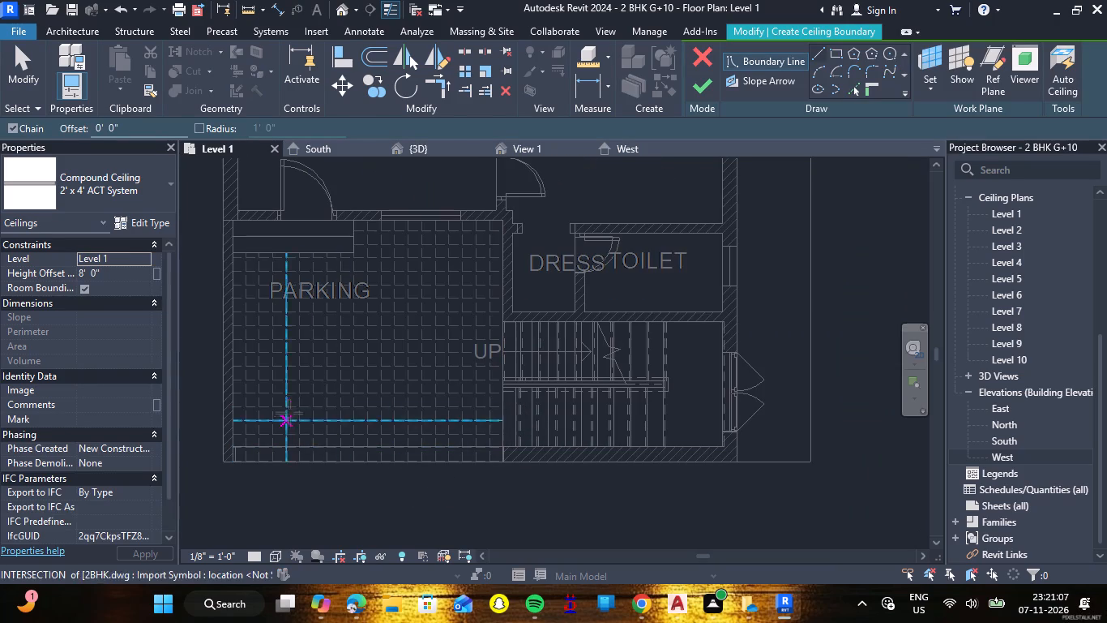
click(232, 221)
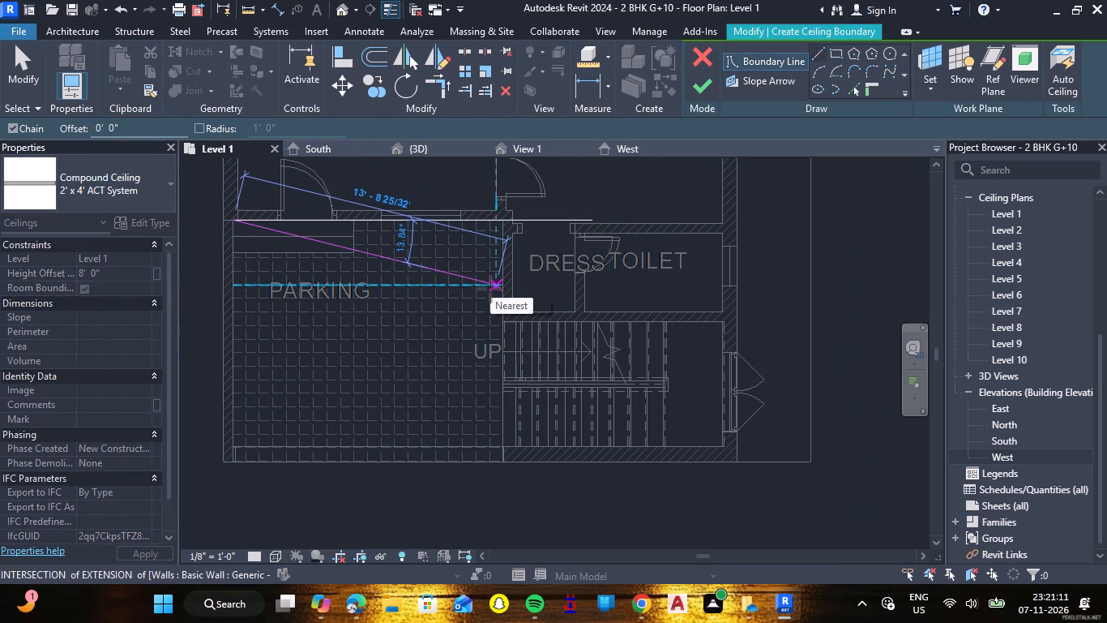
key(Escape)
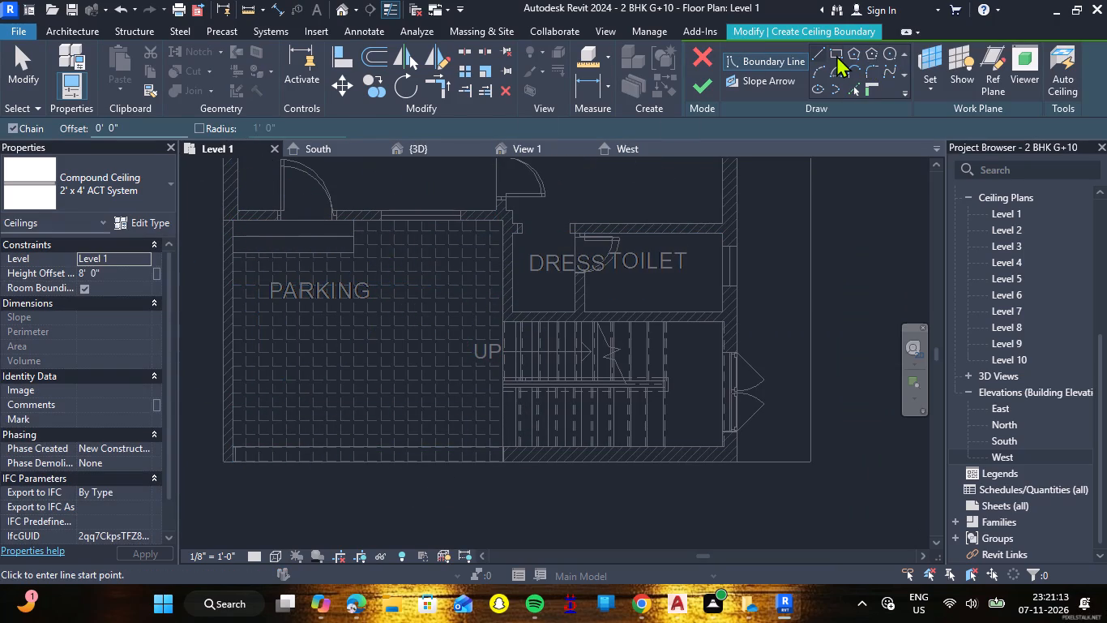
click(836, 55)
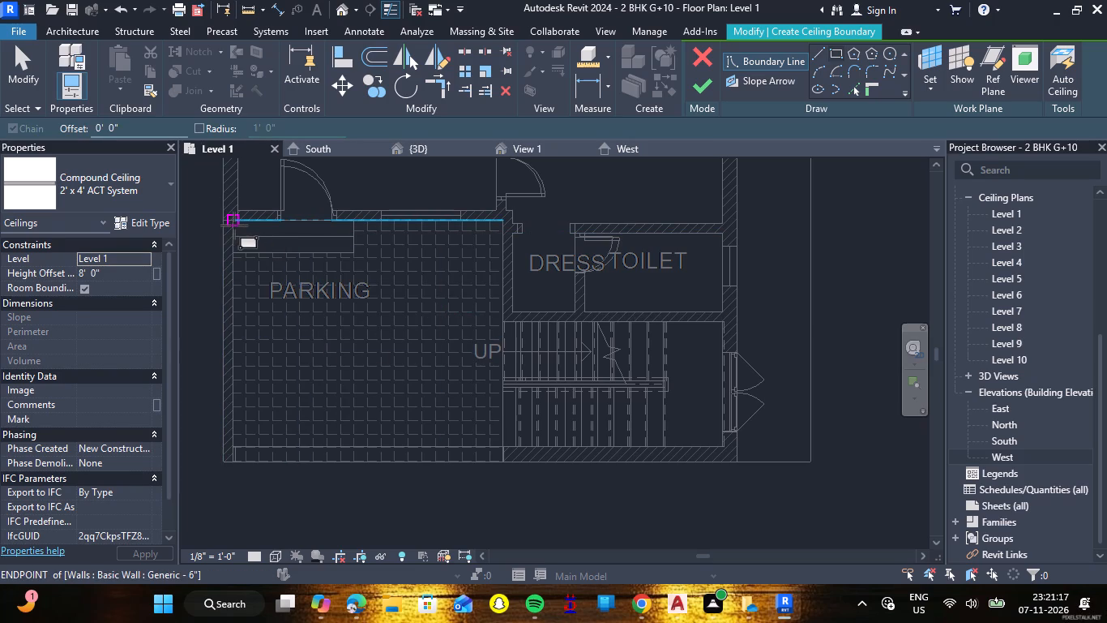
click(233, 224)
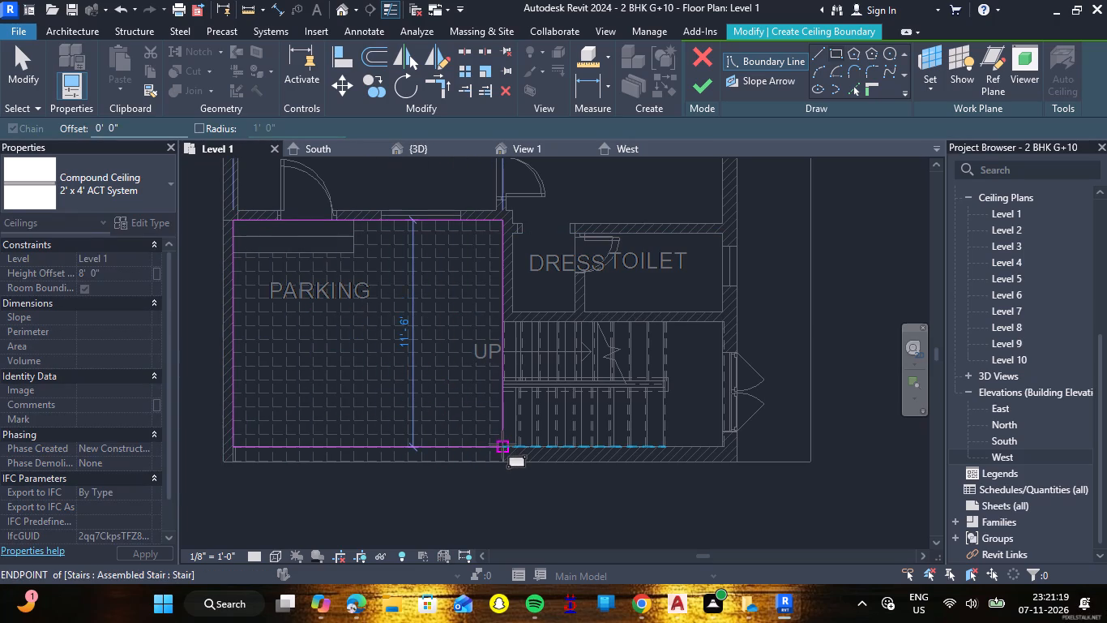
click(502, 445)
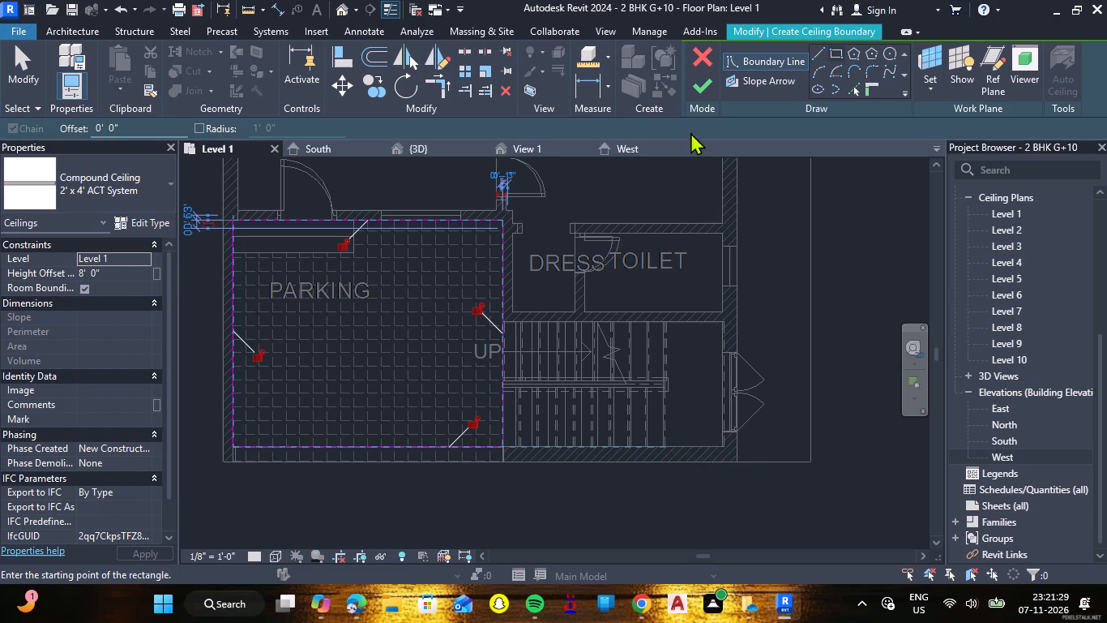
click(699, 91)
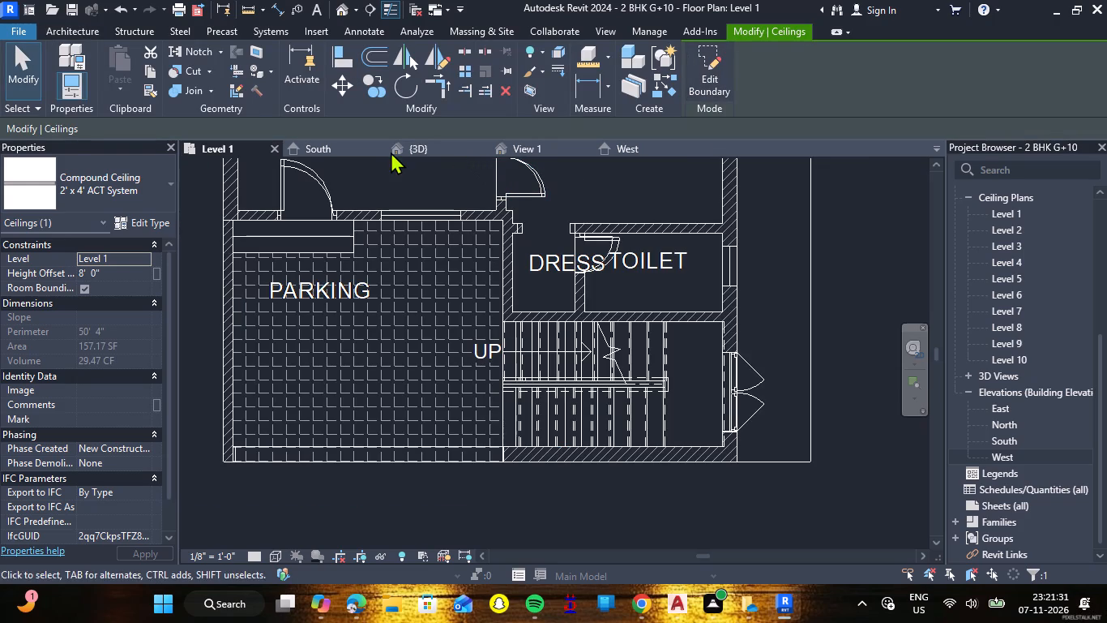
In the 3D view, set the parking ceiling's height offset from Level 1 to 9' 0".
click(398, 150)
scroll(464, 287, down, 2)
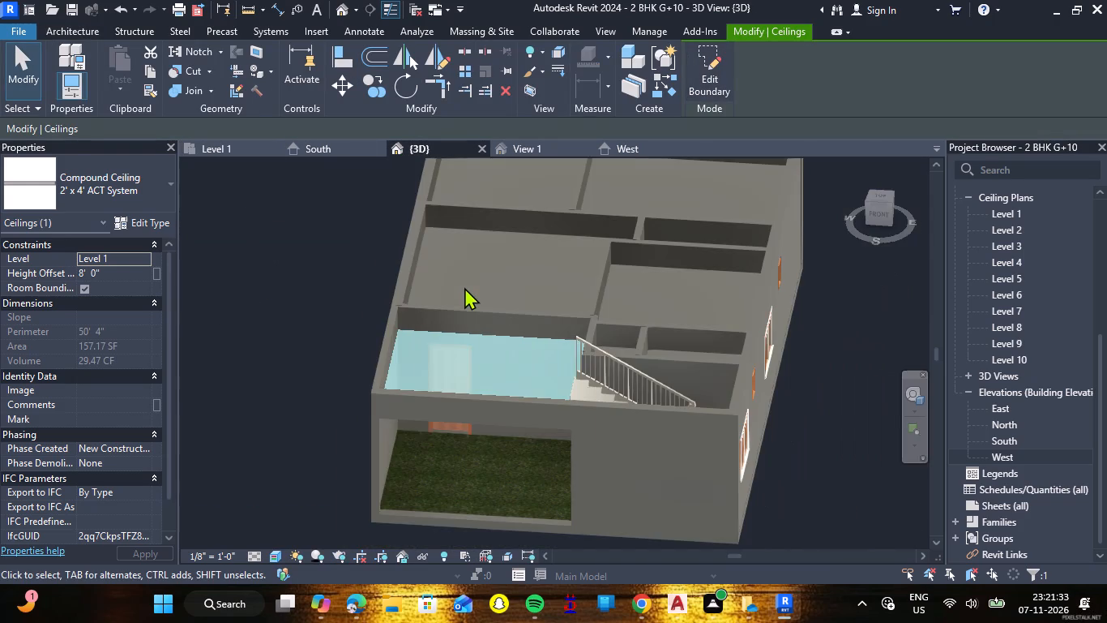
click(133, 276)
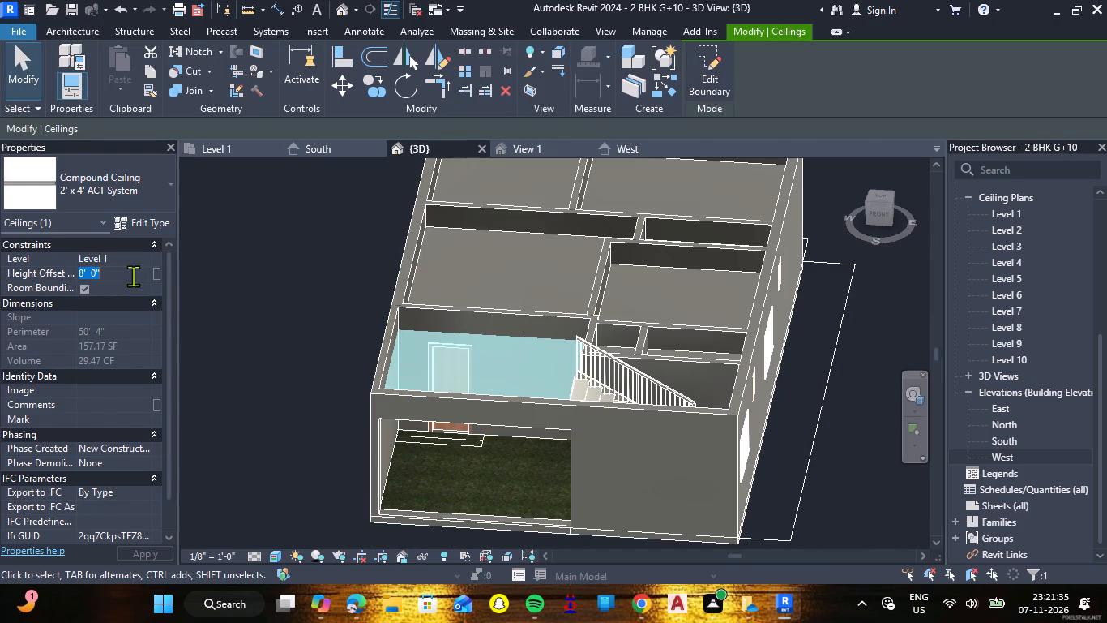
text(9')
key(Return)
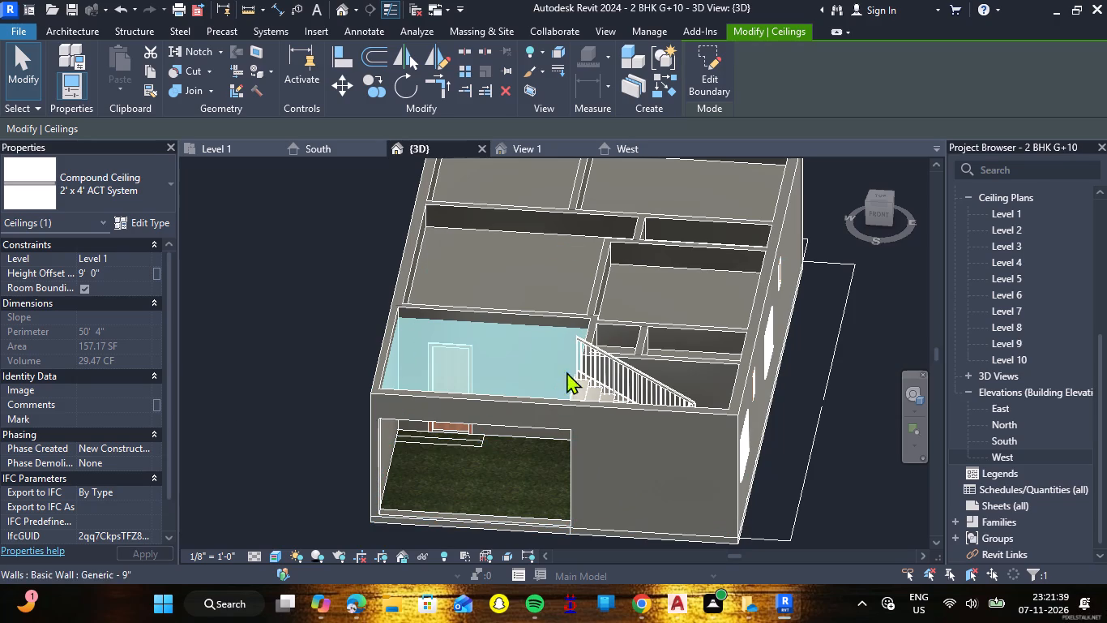
key(Escape)
Set the height offset of the dress, adjoining toilet, front bedroom and living room ceilings to 9' 0" together.
scroll(614, 343, up, 7)
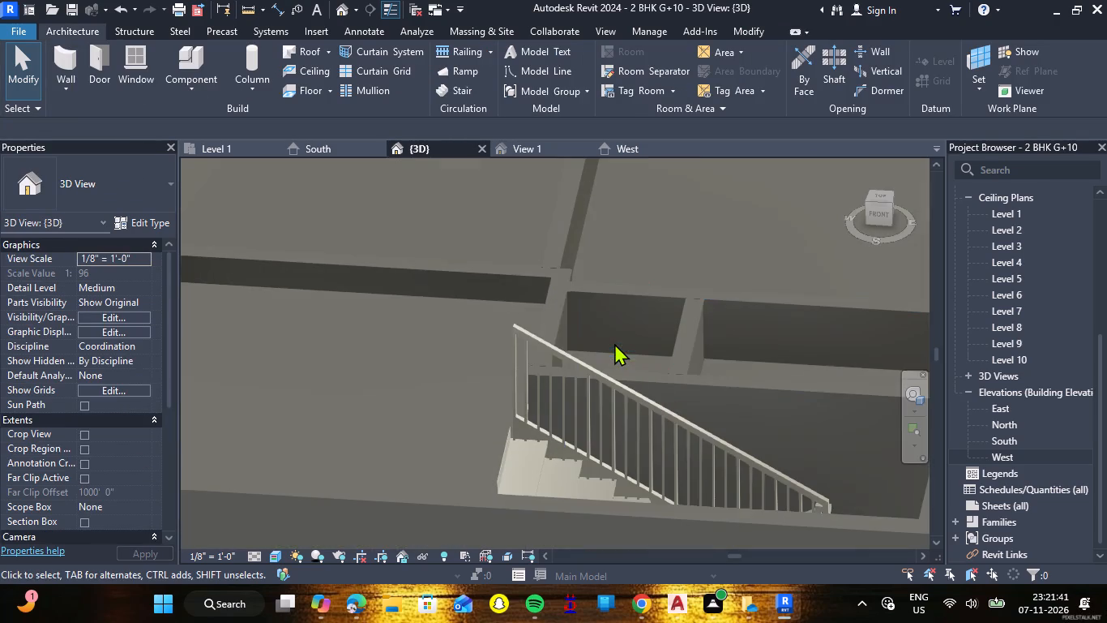
click(622, 352)
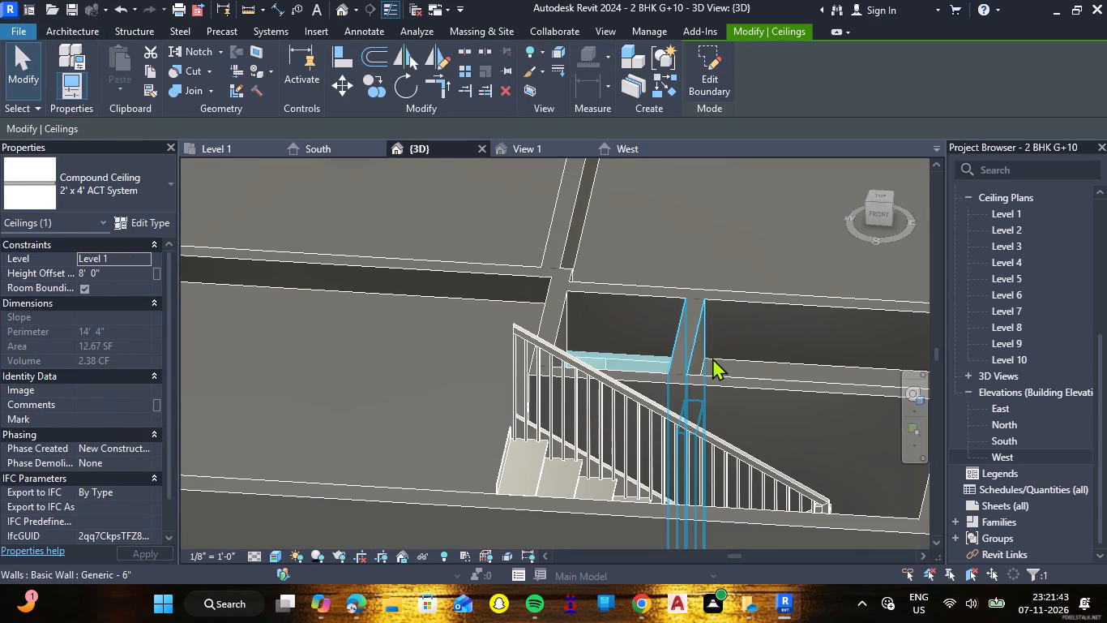
ctrl+click(769, 363)
scroll(771, 363, down, 6)
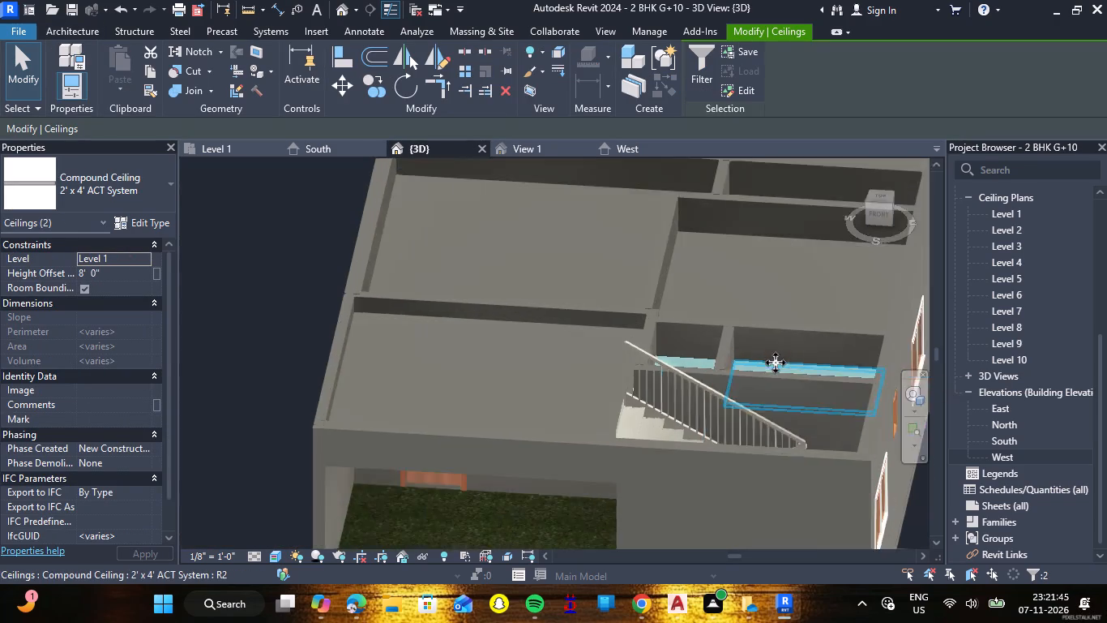
ctrl+click(754, 270)
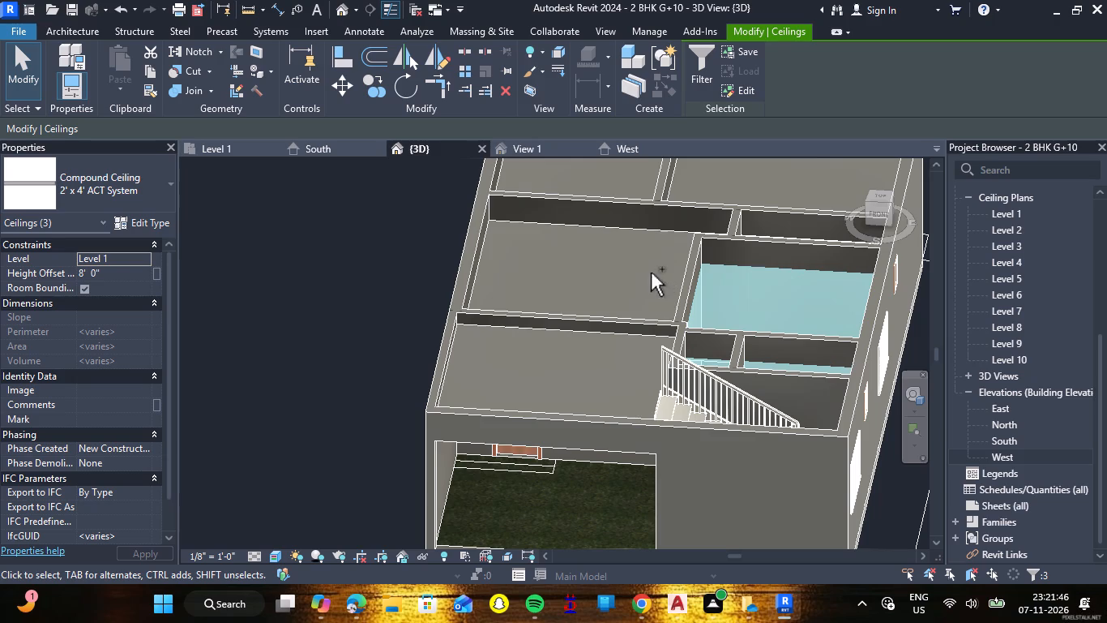
ctrl+click(661, 235)
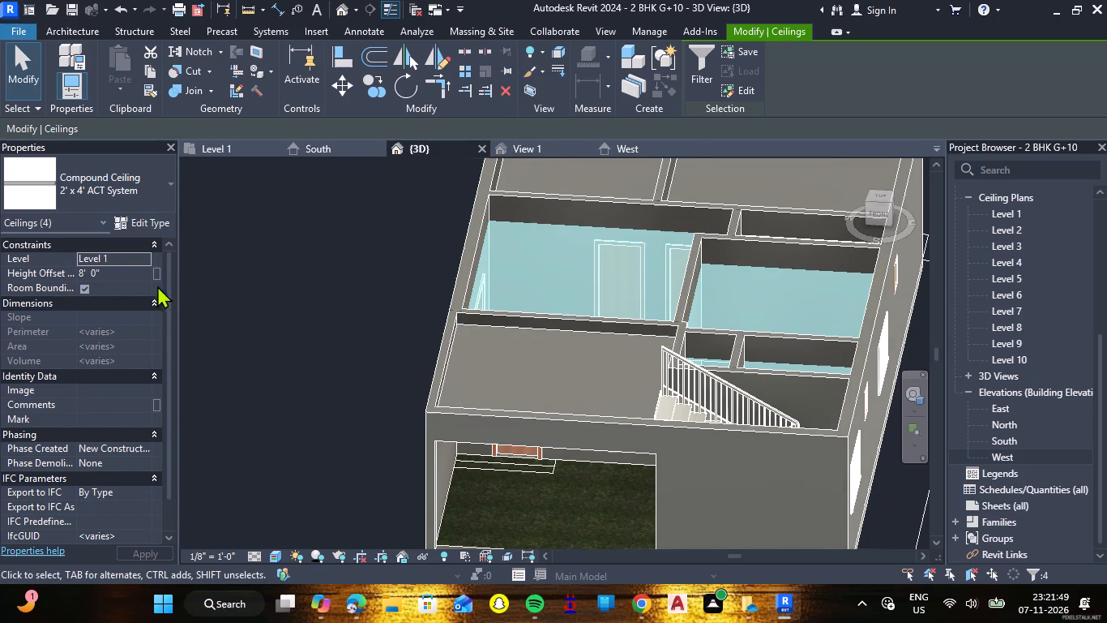
click(128, 276)
text(9')
key(Return)
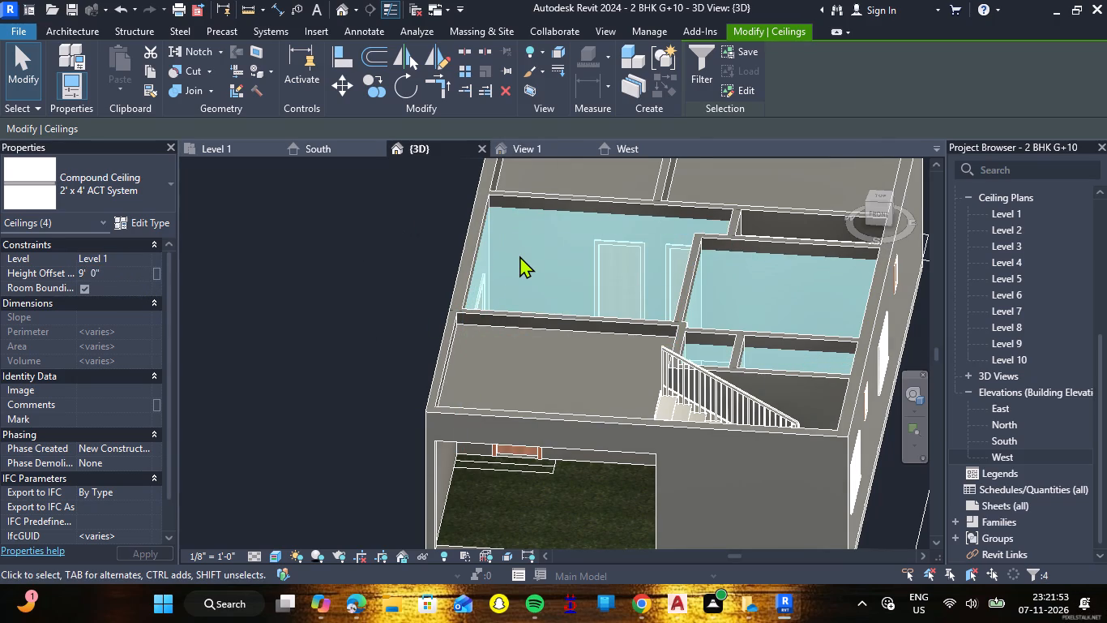
click(543, 271)
Set the height offset of the two rear room ceilings and the toilet ceiling beside them to 9' 0".
scroll(543, 273, down, 3)
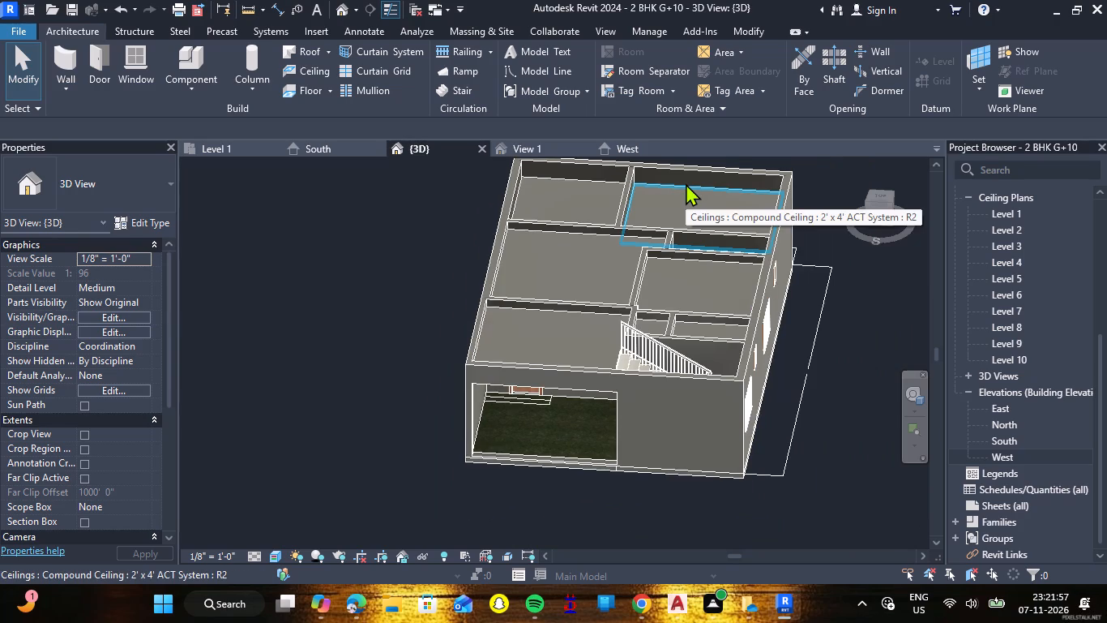
click(686, 183)
ctrl+click(596, 186)
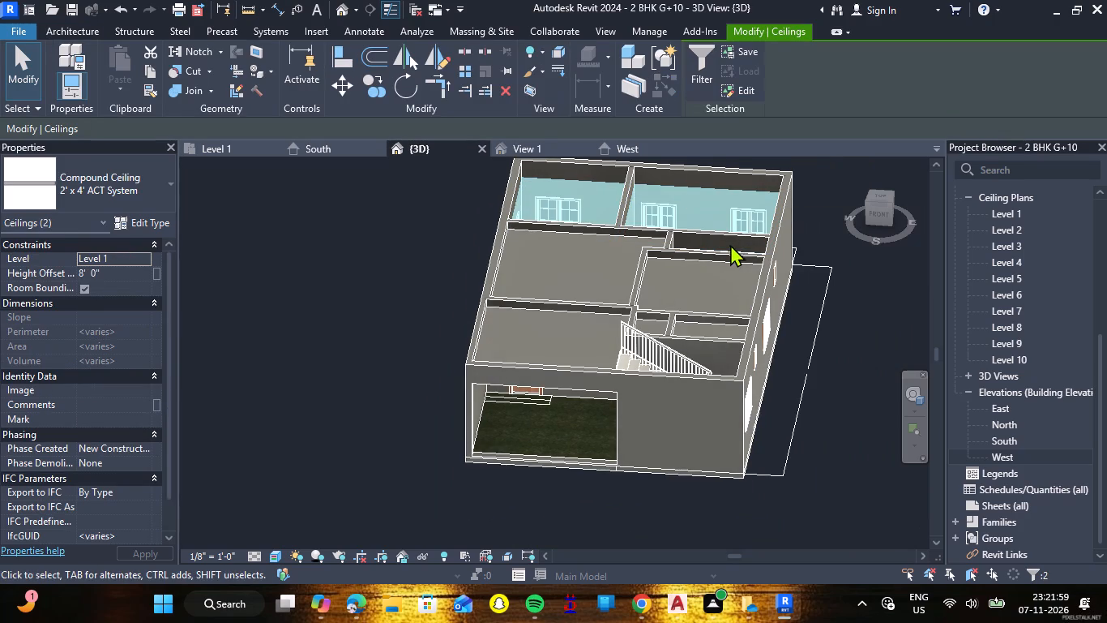
shift+right_drag(730, 244, 639, 354)
shift+middle_drag(730, 244, 639, 354)
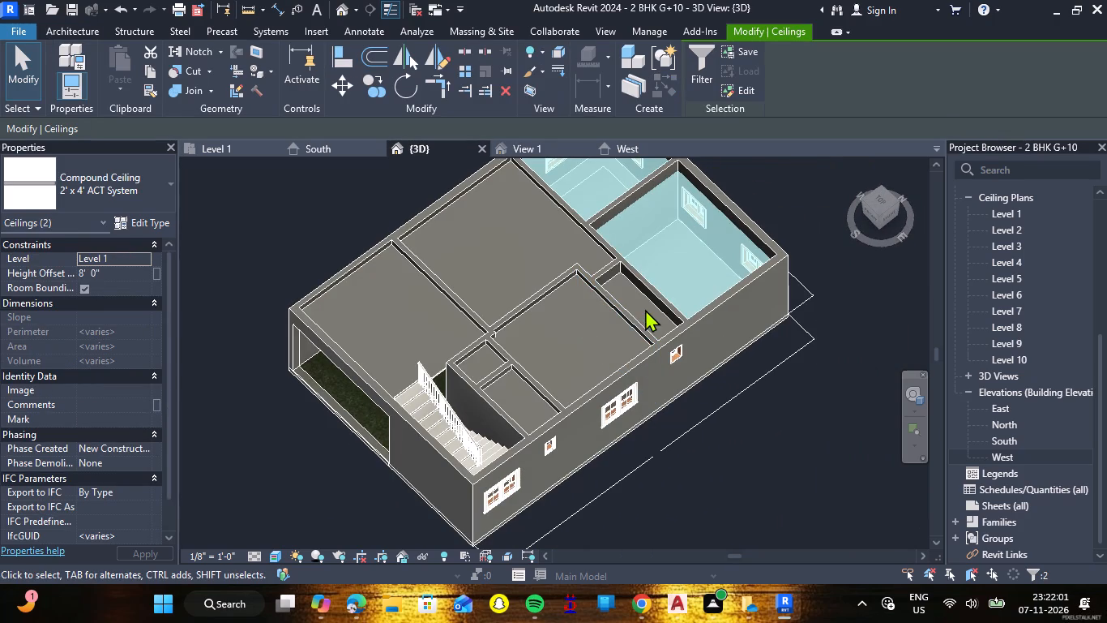
ctrl+click(648, 307)
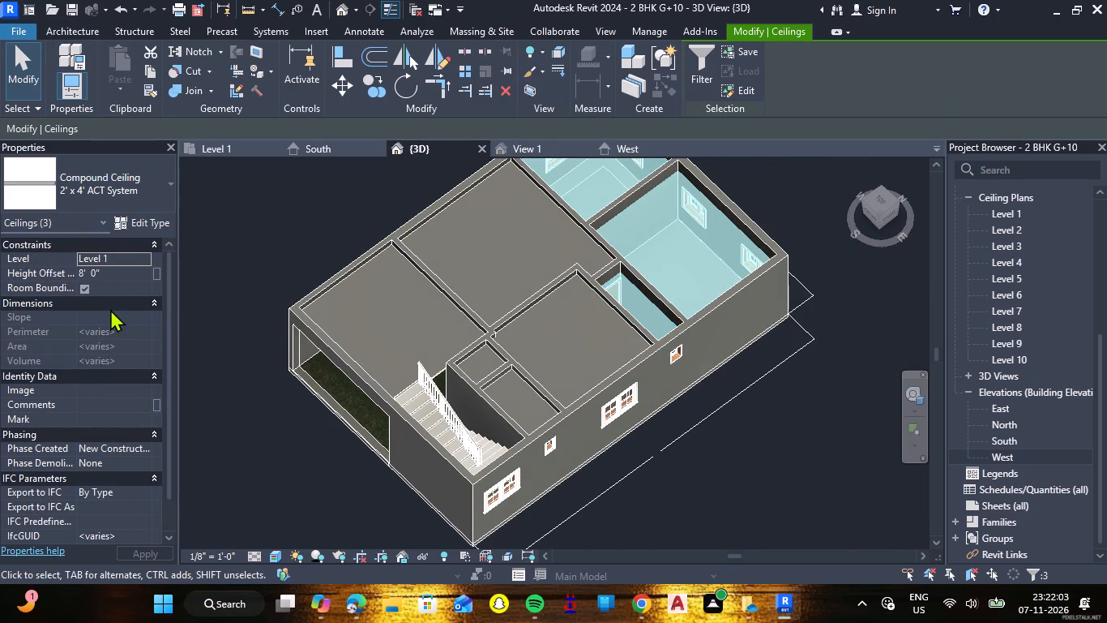
double_click(113, 272)
key(BackSpace)
key(BackSpace)
key(BackSpace)
key(BackSpace)
key(BackSpace)
key(BackSpace)
key(BackSpace)
key(BackSpace)
key(BackSpace)
key(BackSpace)
key(BackSpace)
key(BackSpace)
key(BackSpace)
key(BackSpace)
key(BackSpace)
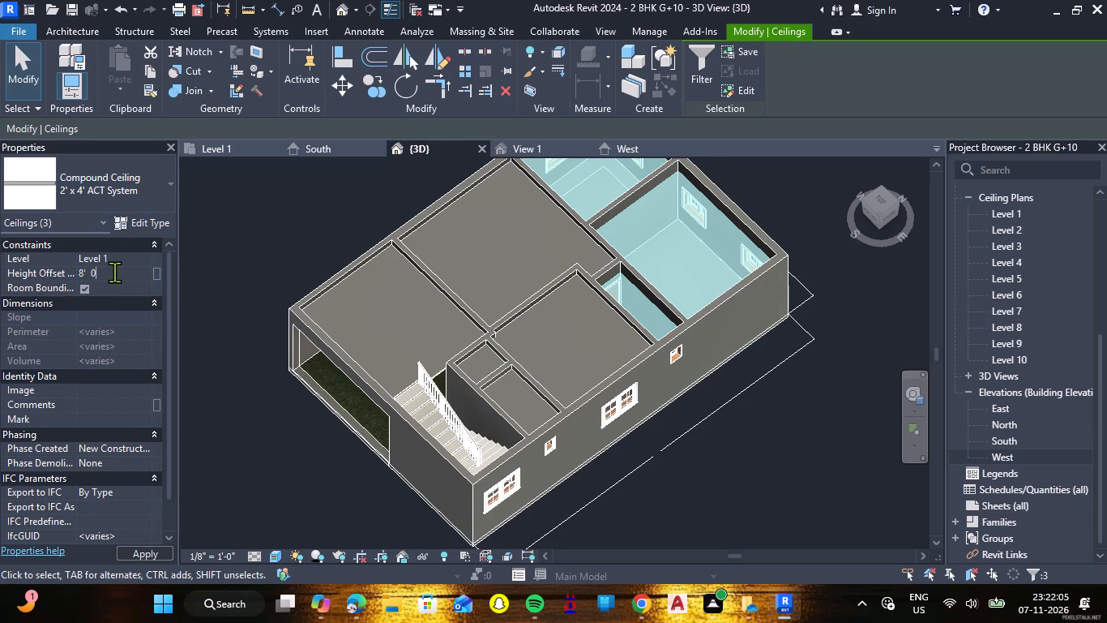
text(9')
key(Return)
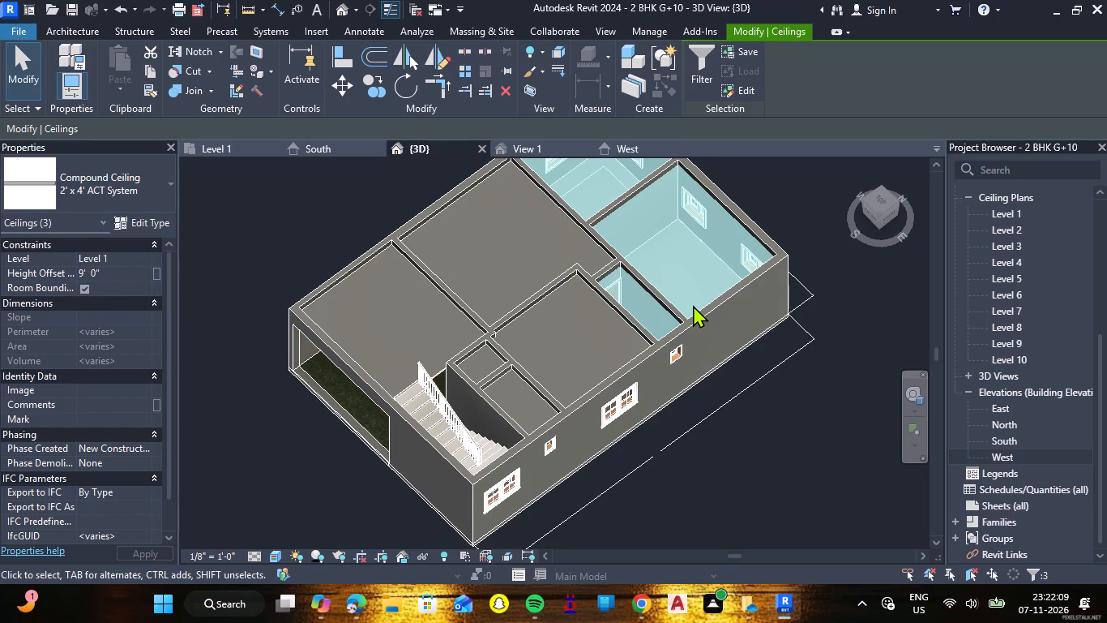
click(818, 400)
Inspect the raised ceilings, the covered parking area and the building's exterior from several angles, including the left side view.
shift+right_drag(777, 413, 776, 413)
shift+middle_drag(776, 413, 861, 268)
shift+right_drag(776, 413, 861, 268)
scroll(823, 295, down, 1)
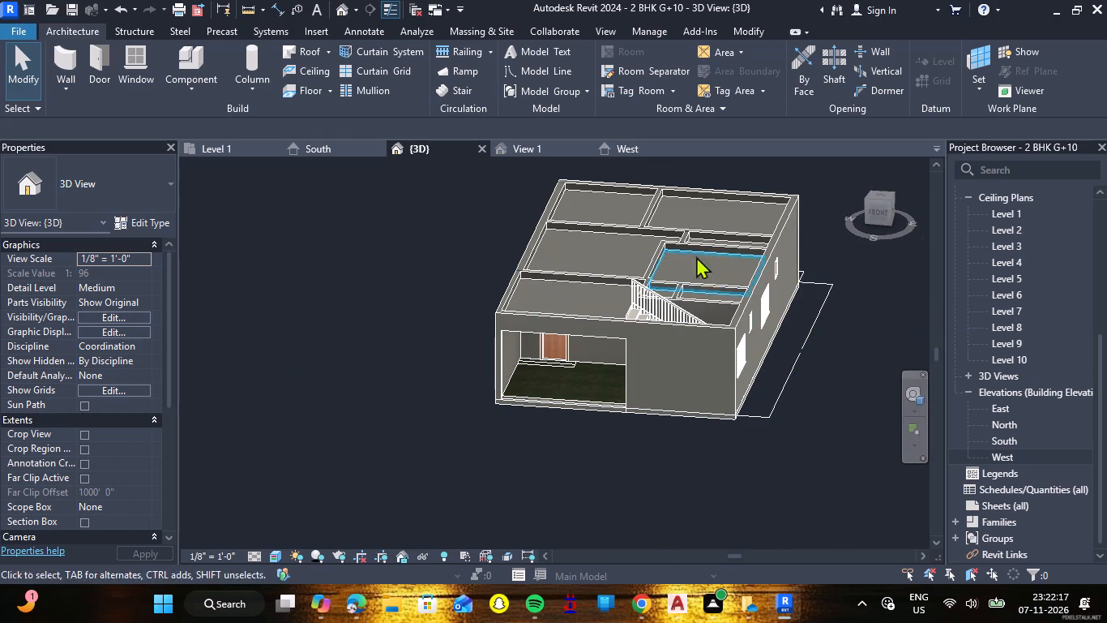
scroll(697, 184, up, 4)
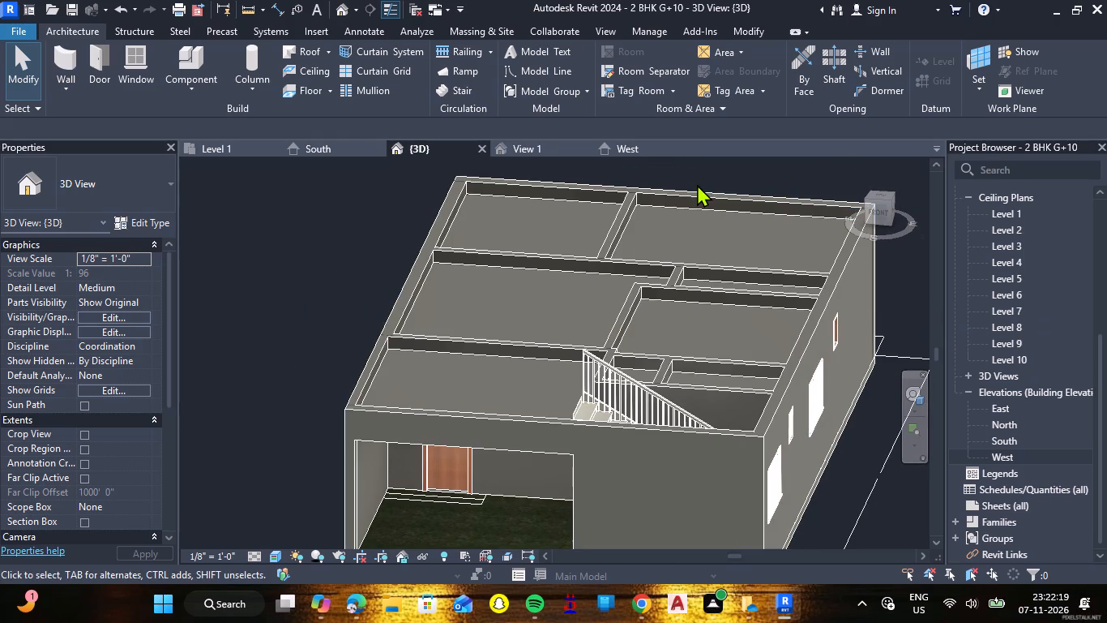
scroll(697, 184, up, 1)
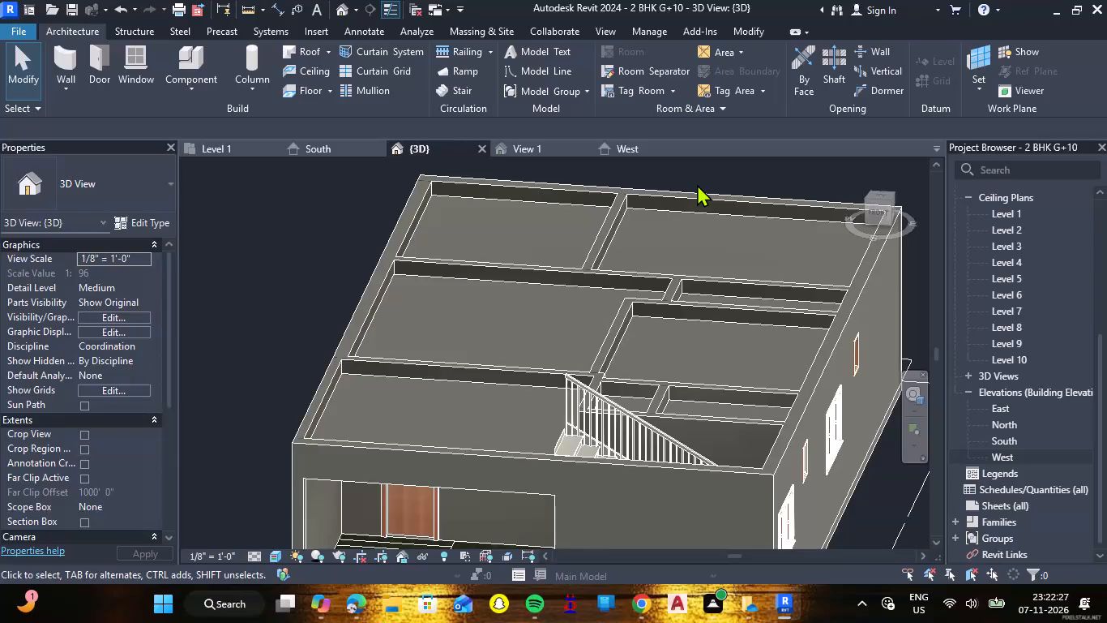
scroll(648, 220, down, 4)
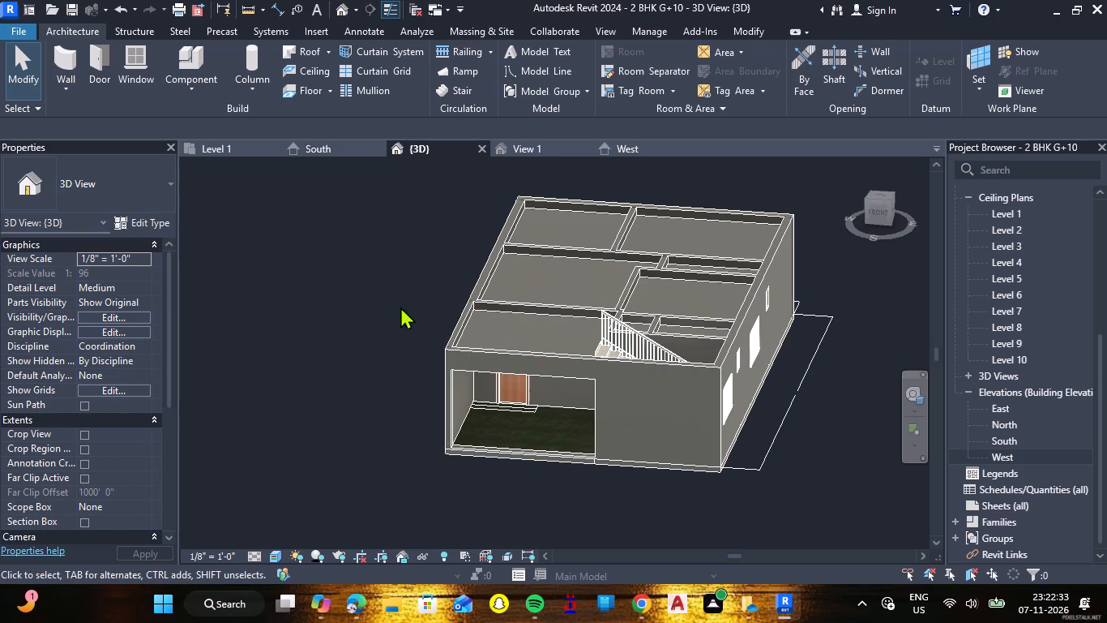
shift+middle_drag(339, 314, 393, 310)
shift+right_drag(339, 314, 393, 310)
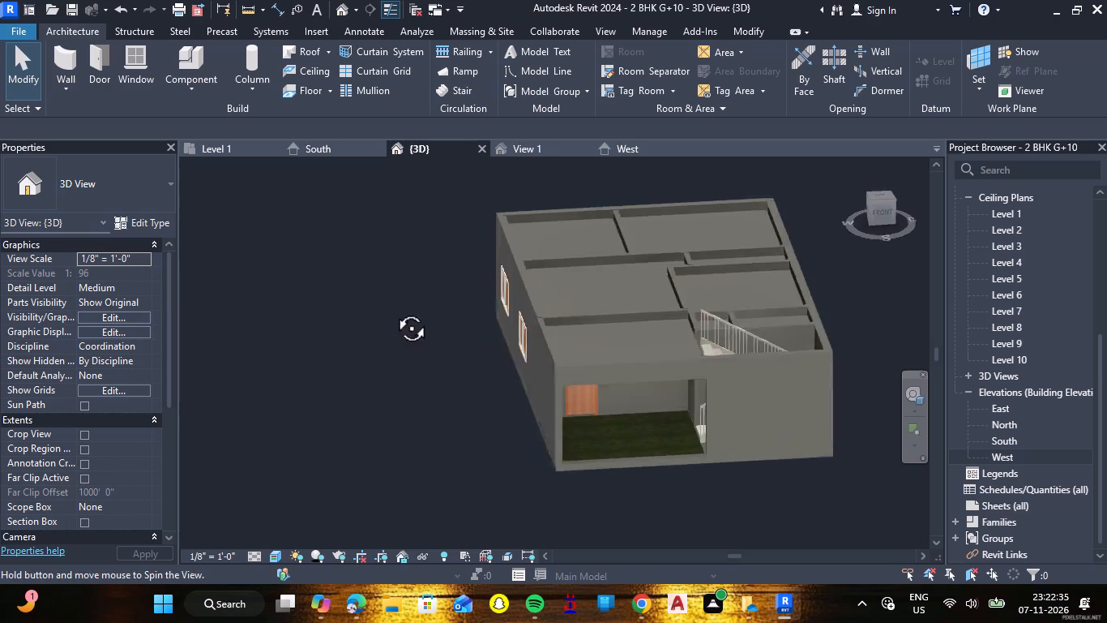
shift+right_drag(393, 310, 511, 317)
shift+middle_drag(393, 310, 511, 317)
scroll(473, 349, down, 3)
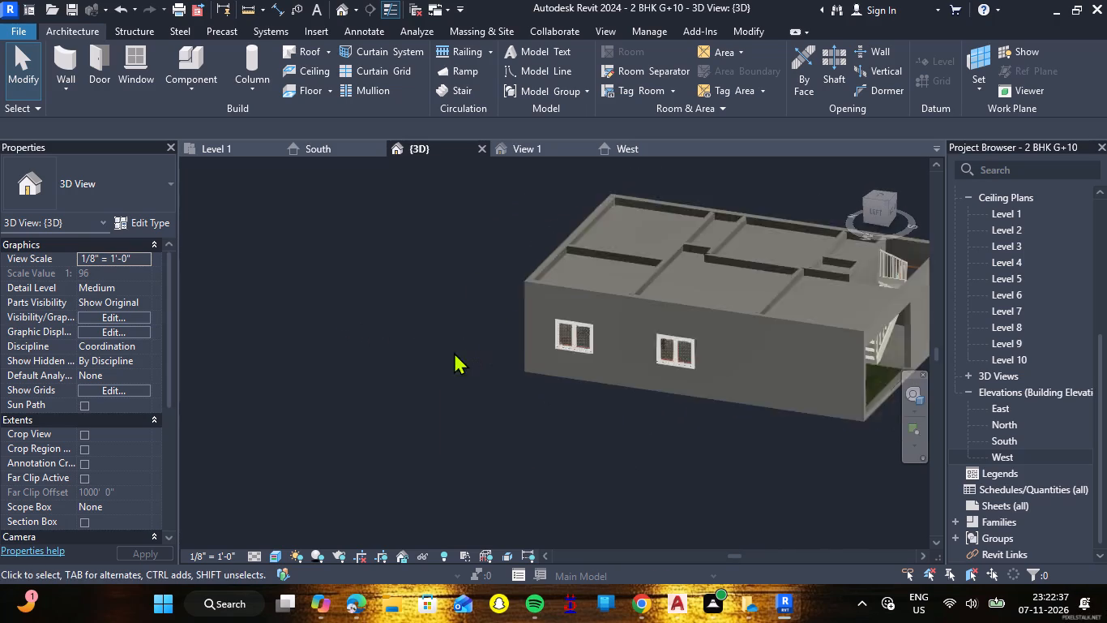
scroll(454, 352, down, 2)
click(875, 215)
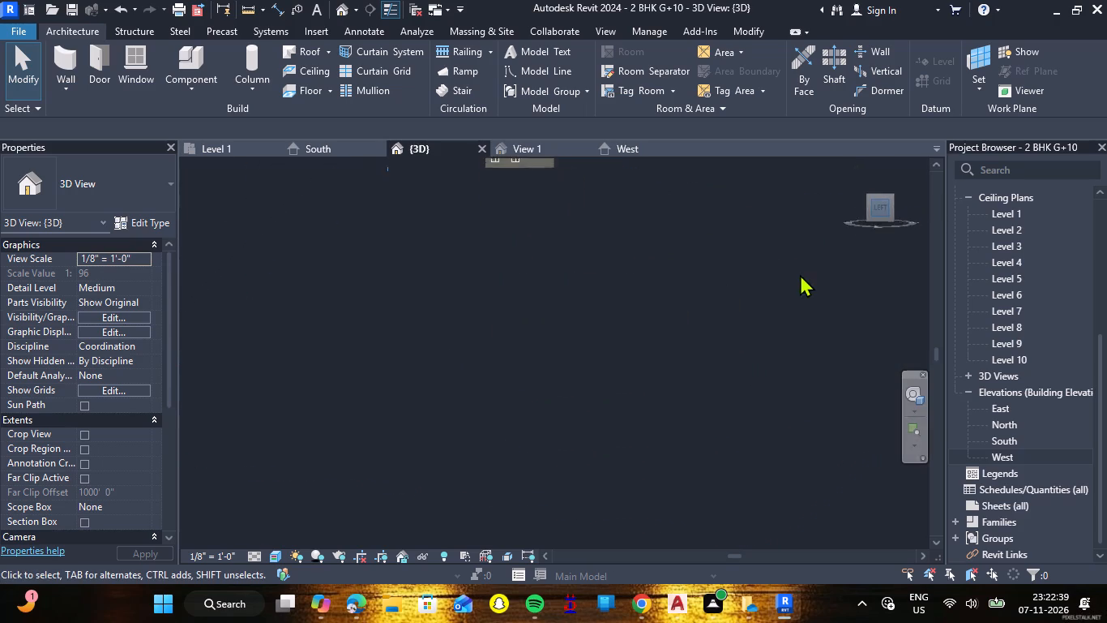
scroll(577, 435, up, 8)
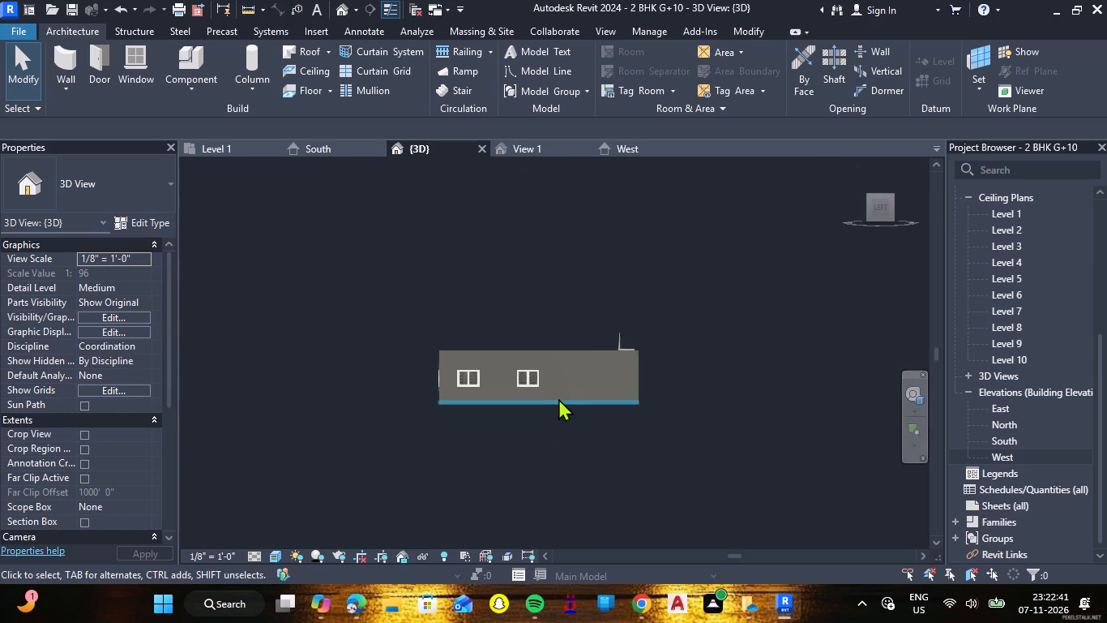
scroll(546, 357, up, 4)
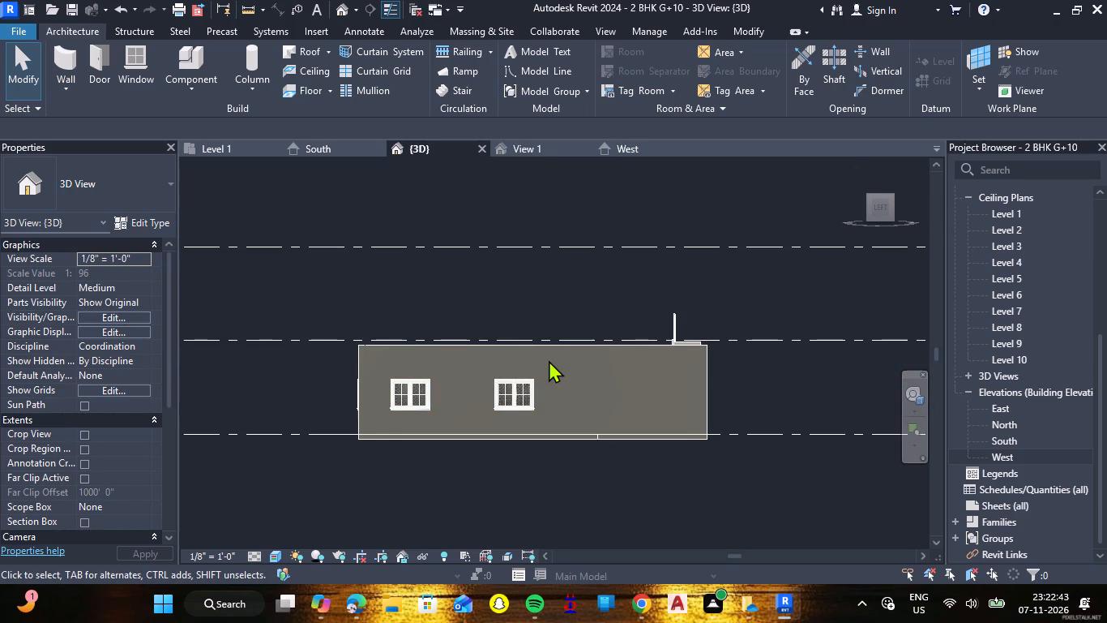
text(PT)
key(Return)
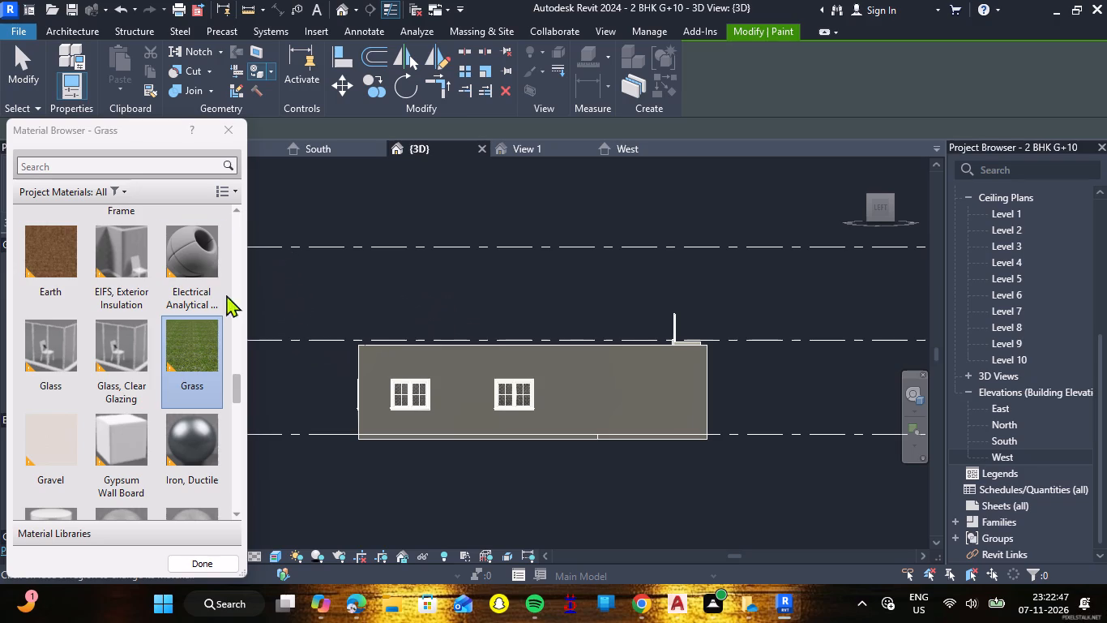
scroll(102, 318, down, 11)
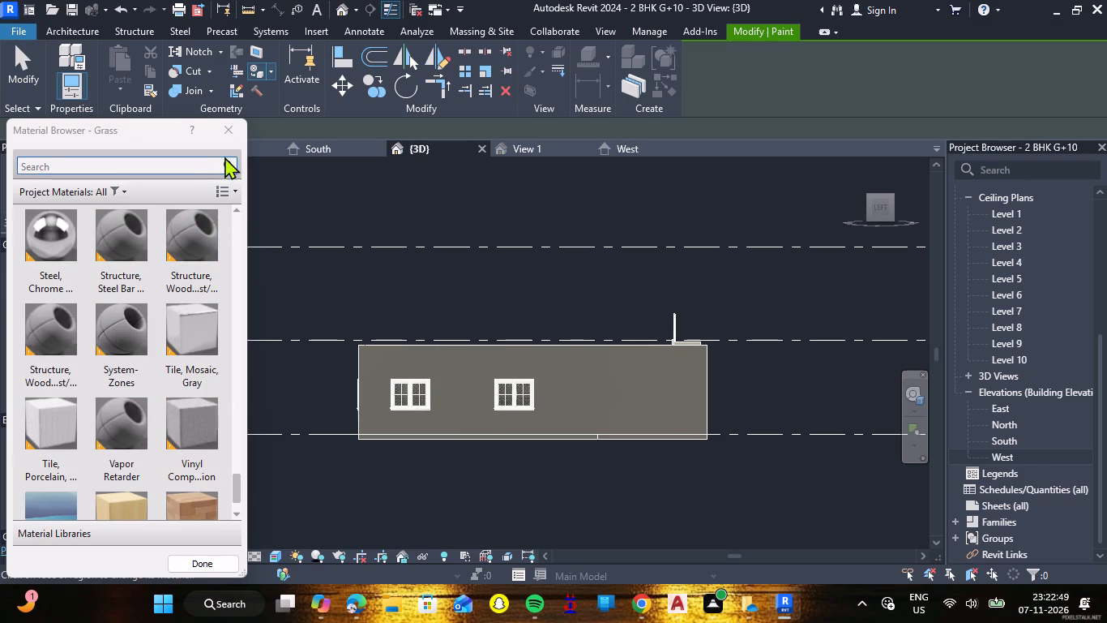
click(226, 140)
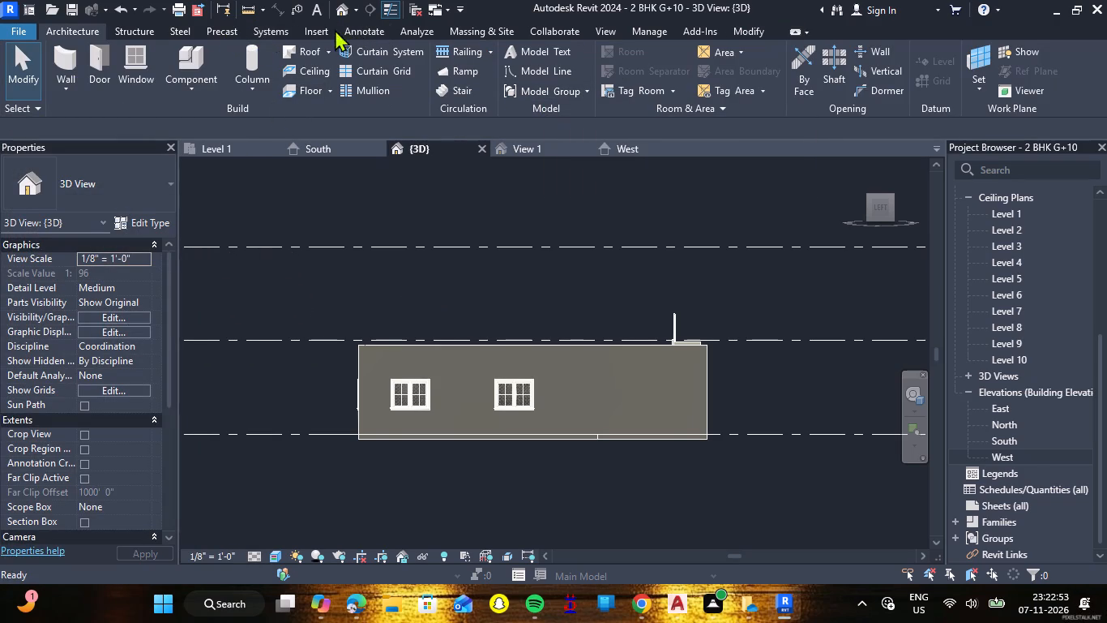
Create a new material in the project's Material Browser.
click(659, 28)
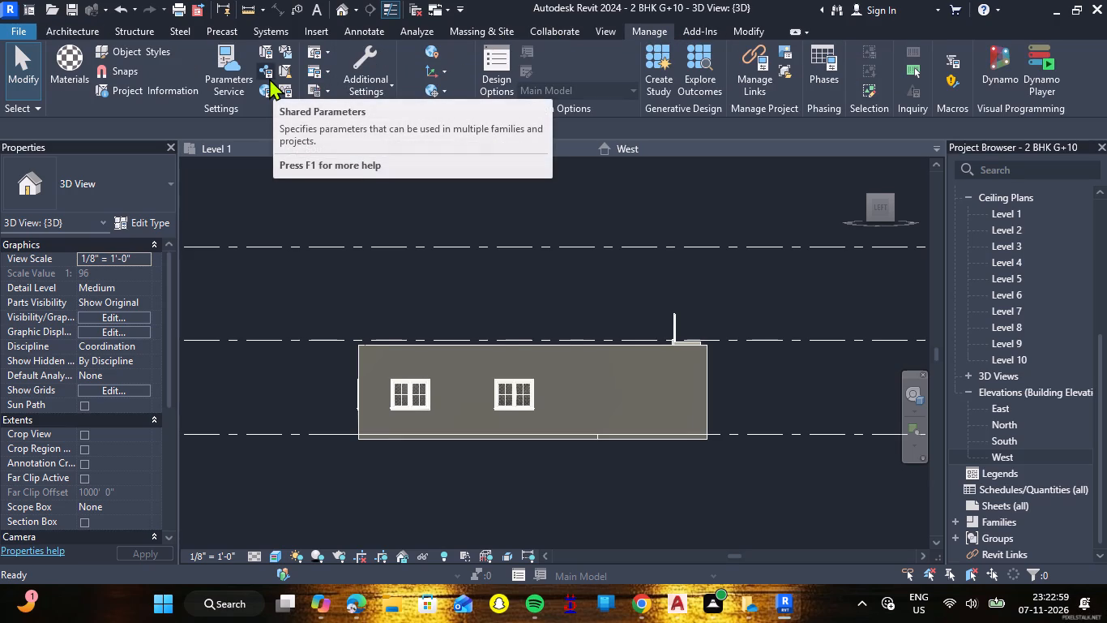
click(73, 61)
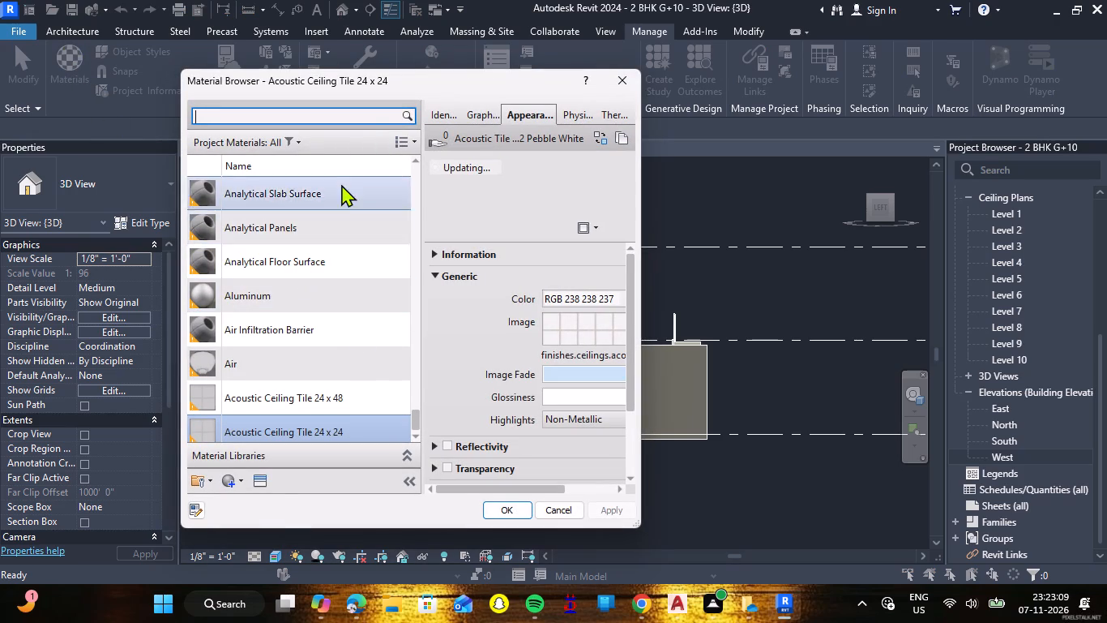
click(226, 485)
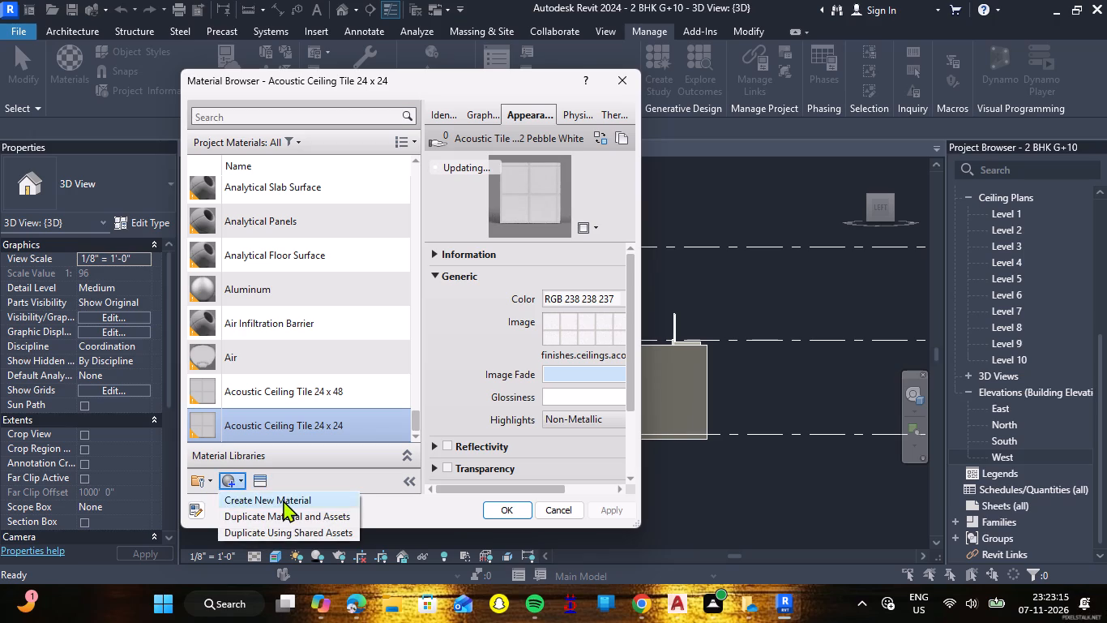
click(283, 500)
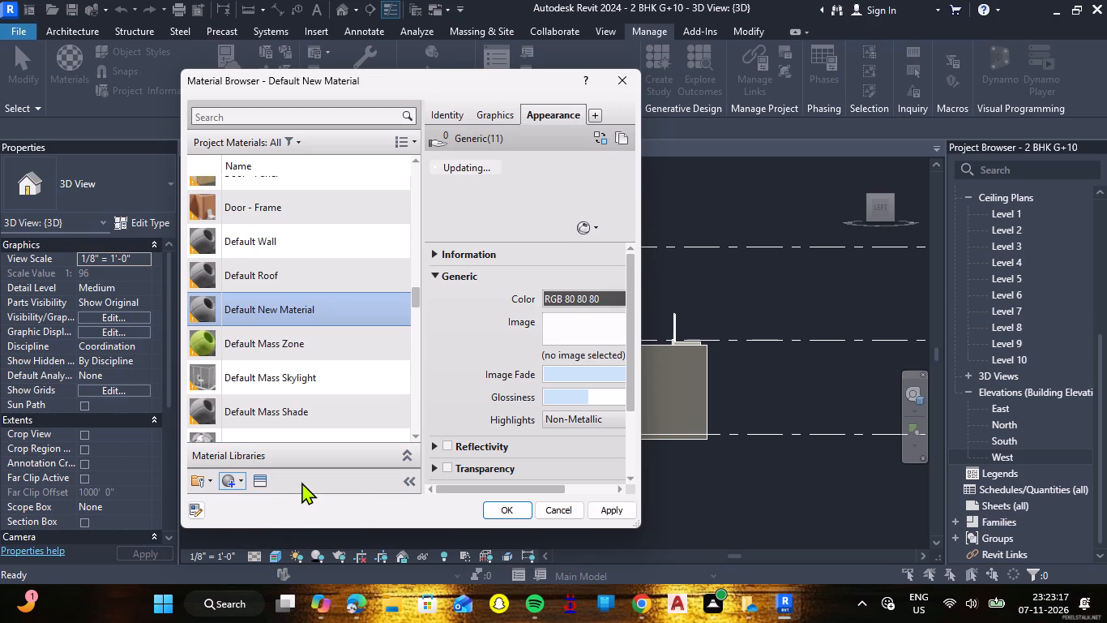
Duplicate the new material together with its assets and name the duplicate EXTEIOR WALL.
click(227, 484)
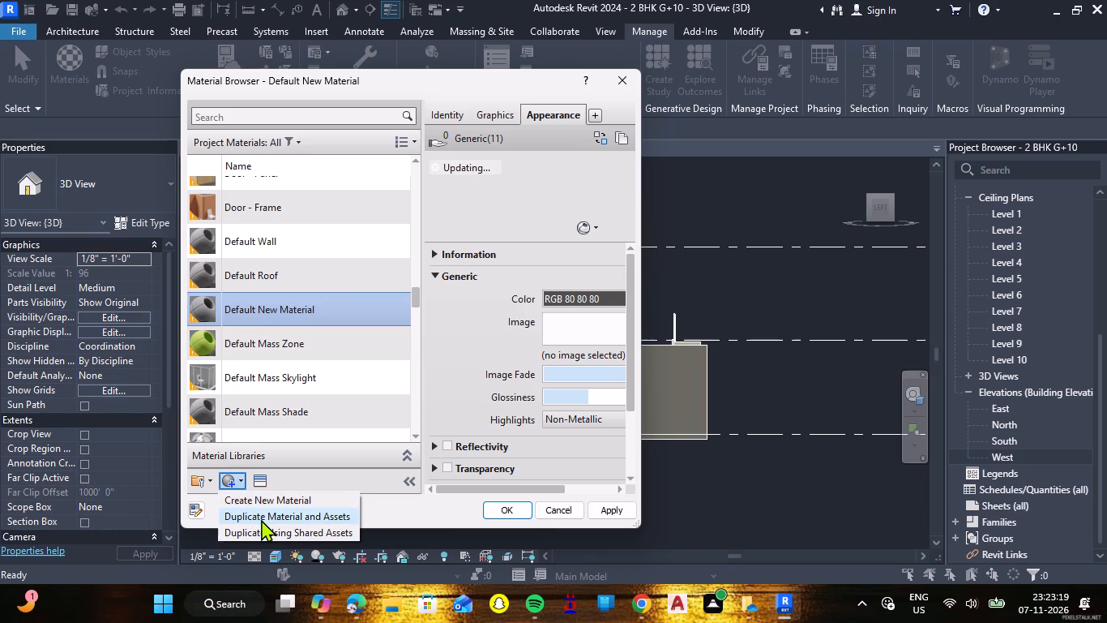
click(267, 518)
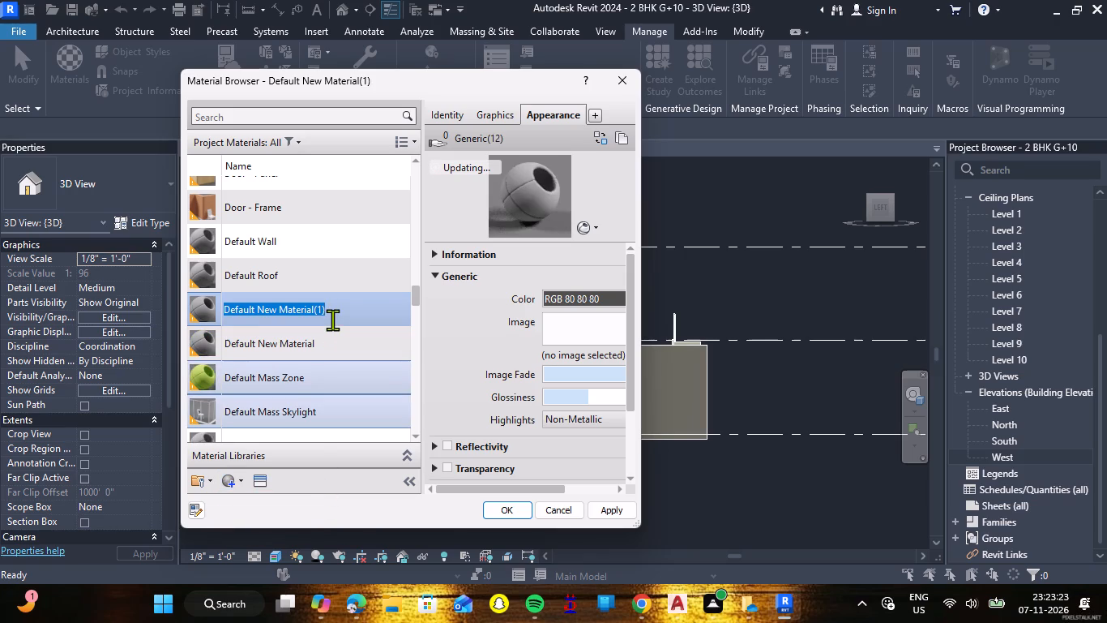
key(BackSpace)
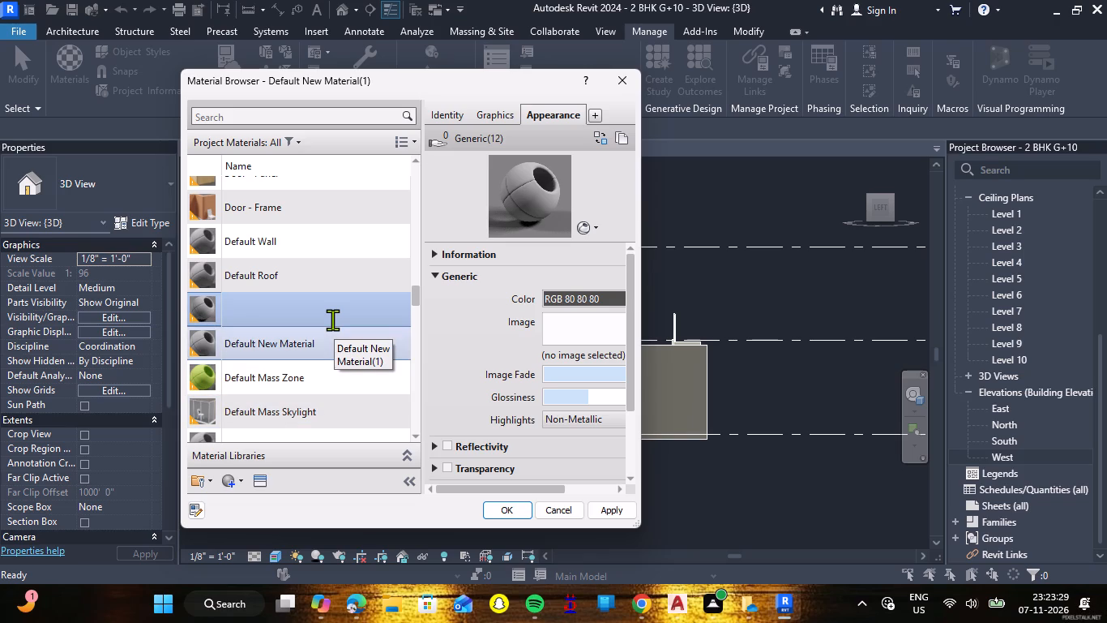
text(EXTRIO)
key(r)
key(BackSpace)
key(BackSpace)
key(BackSpace)
key(BackSpace)
key(BackSpace)
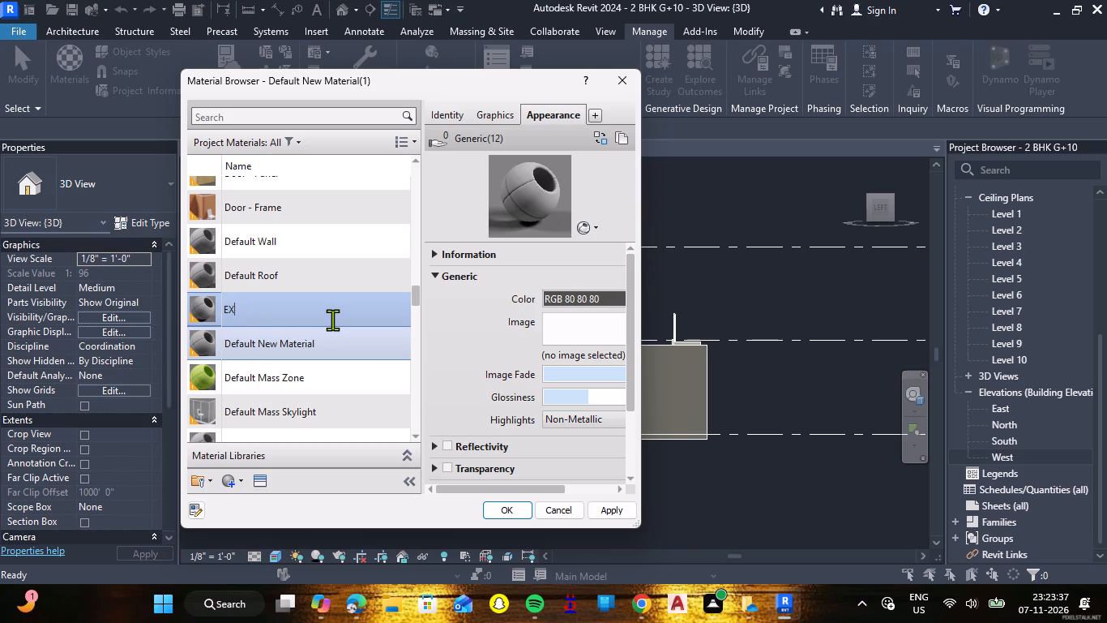
key(t)
text(EI)
text(OR)
key(space)
text(WALL)
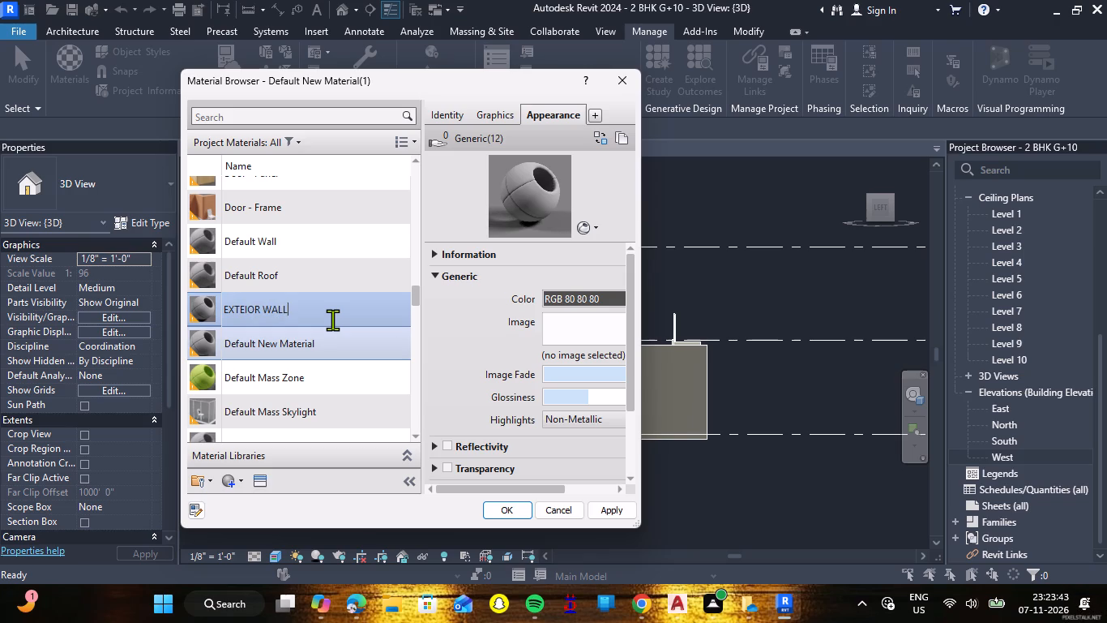
key(space)
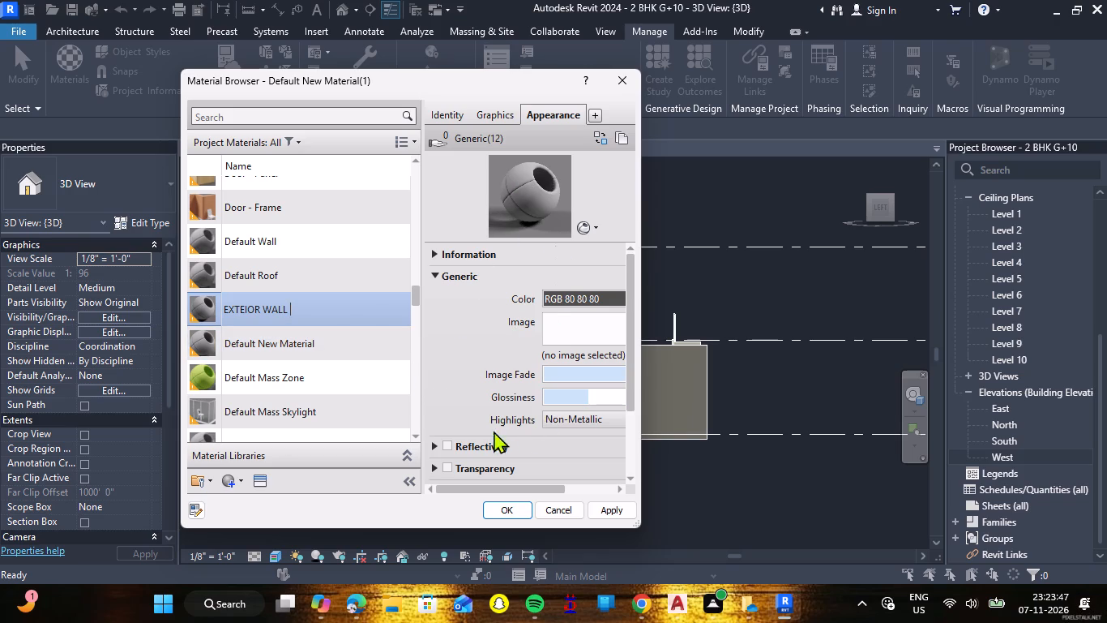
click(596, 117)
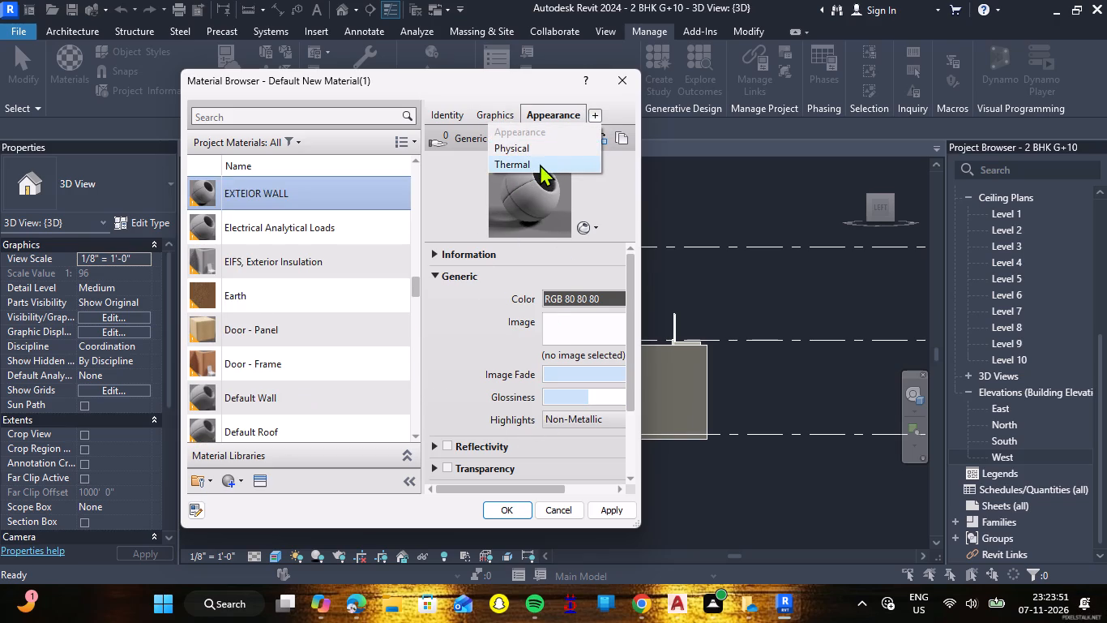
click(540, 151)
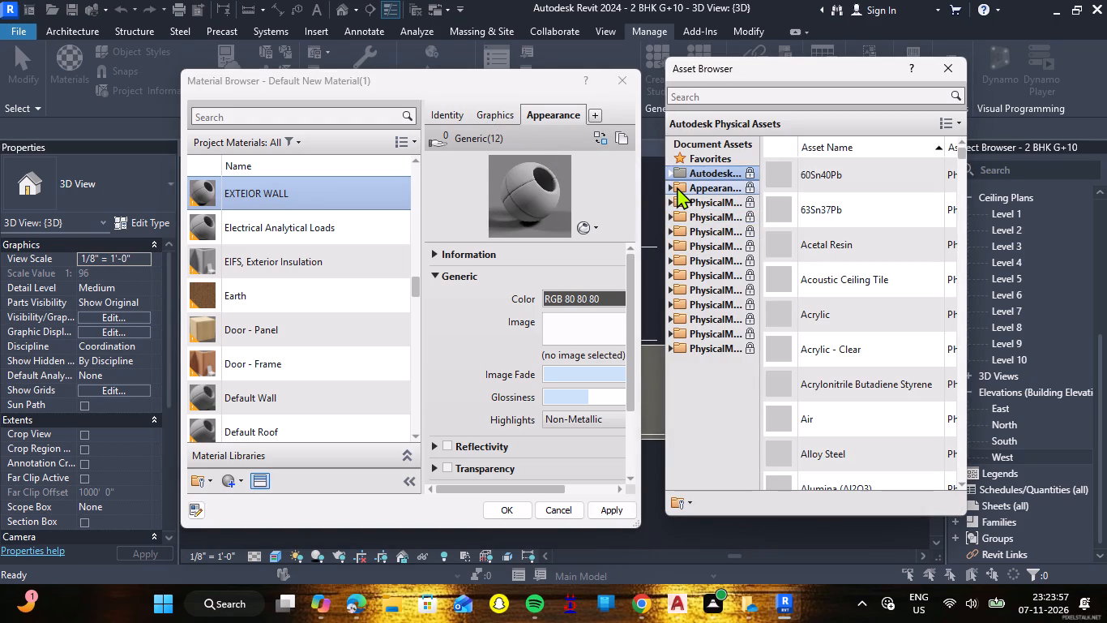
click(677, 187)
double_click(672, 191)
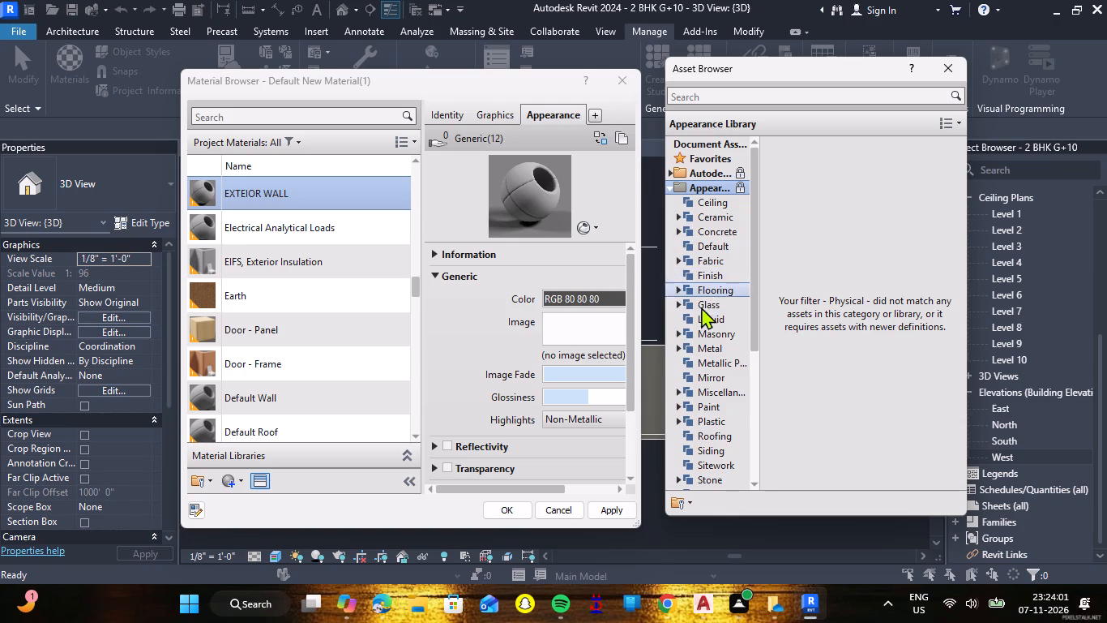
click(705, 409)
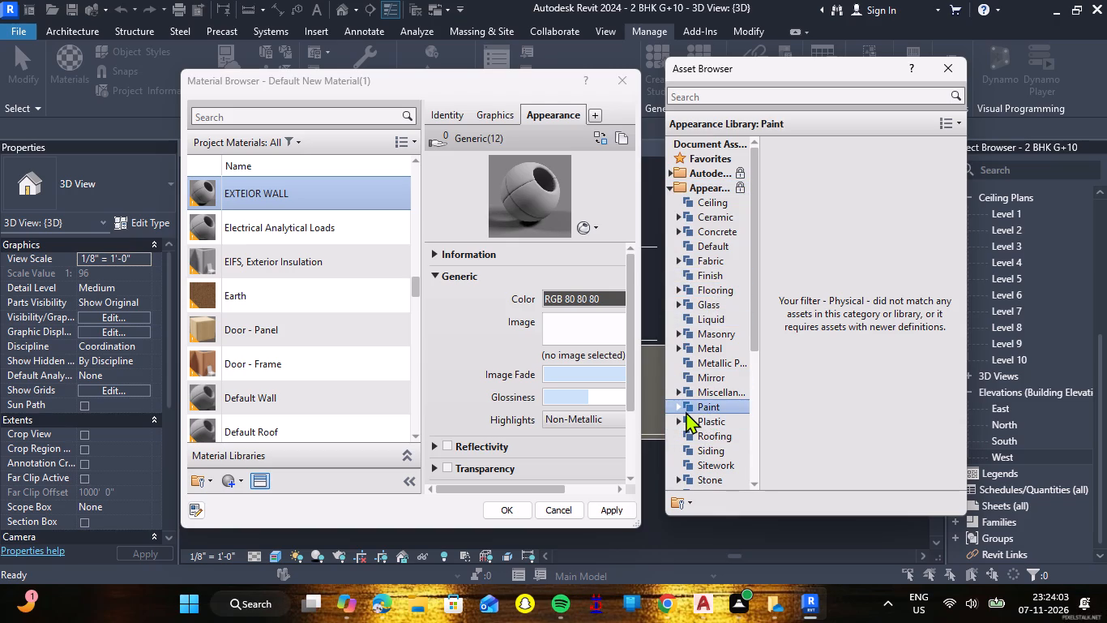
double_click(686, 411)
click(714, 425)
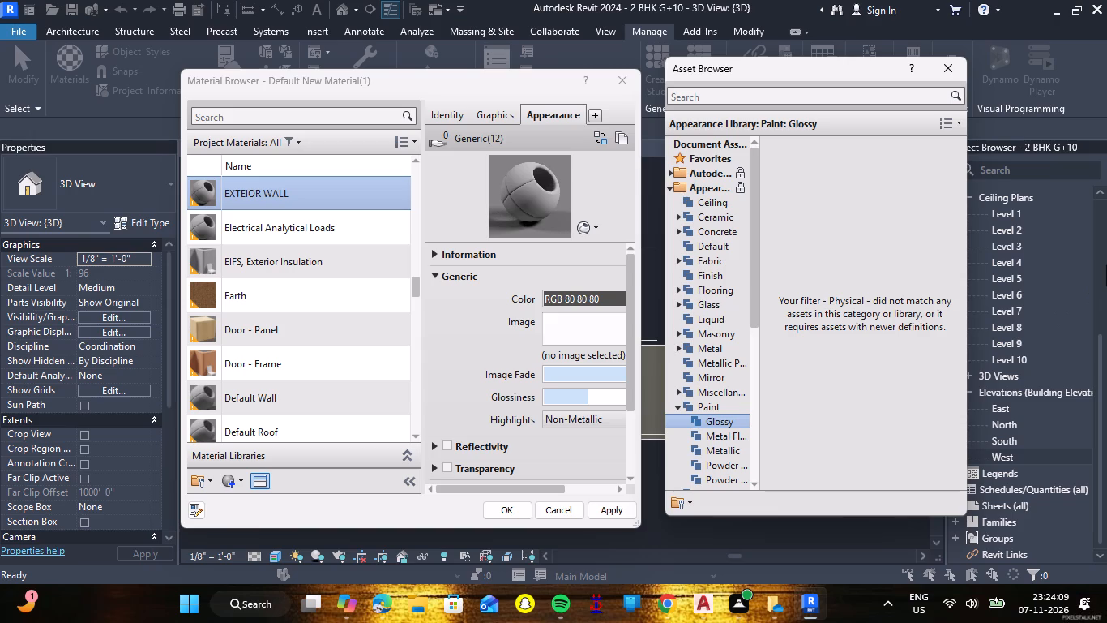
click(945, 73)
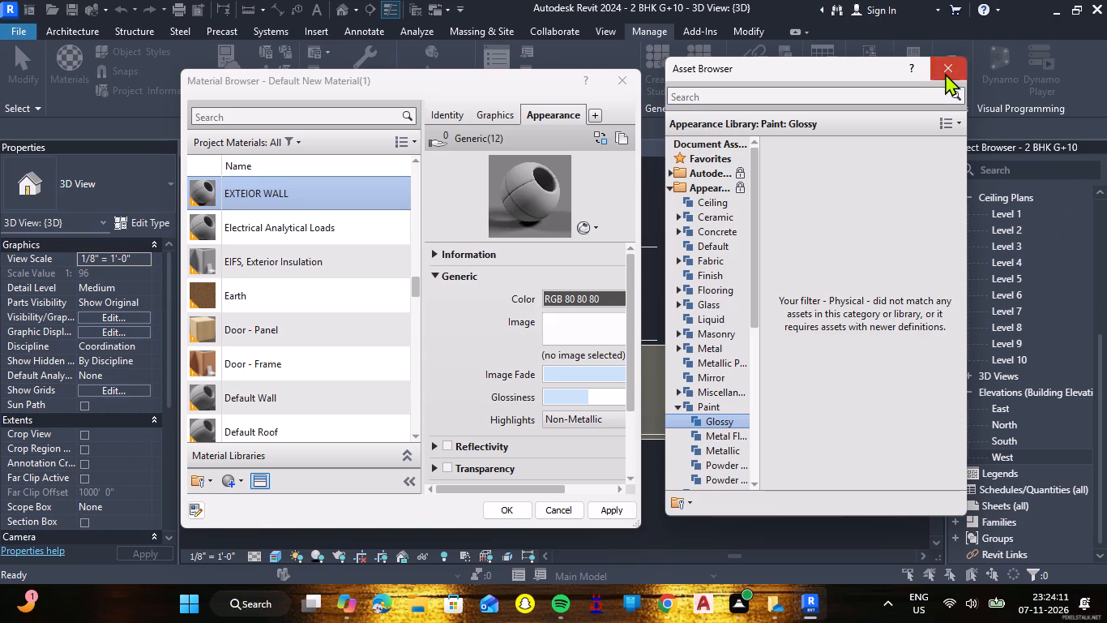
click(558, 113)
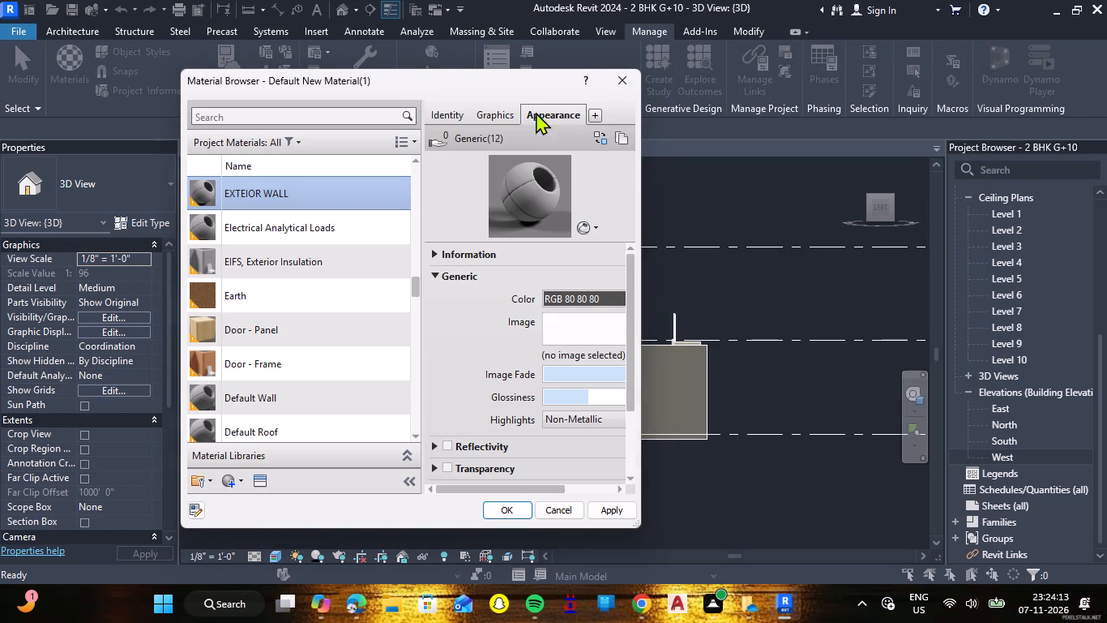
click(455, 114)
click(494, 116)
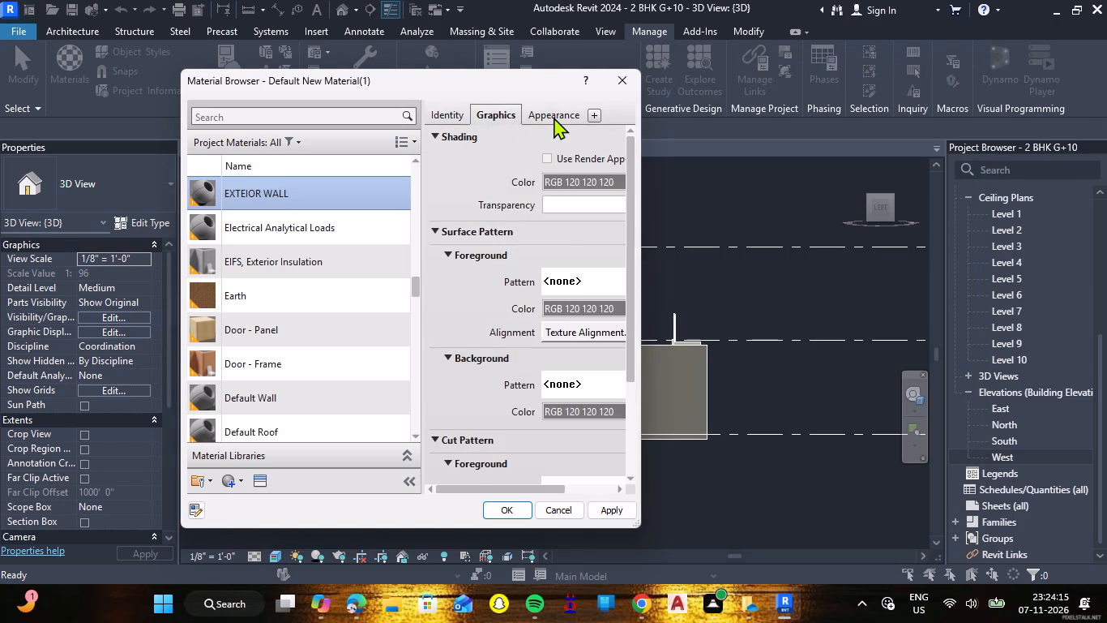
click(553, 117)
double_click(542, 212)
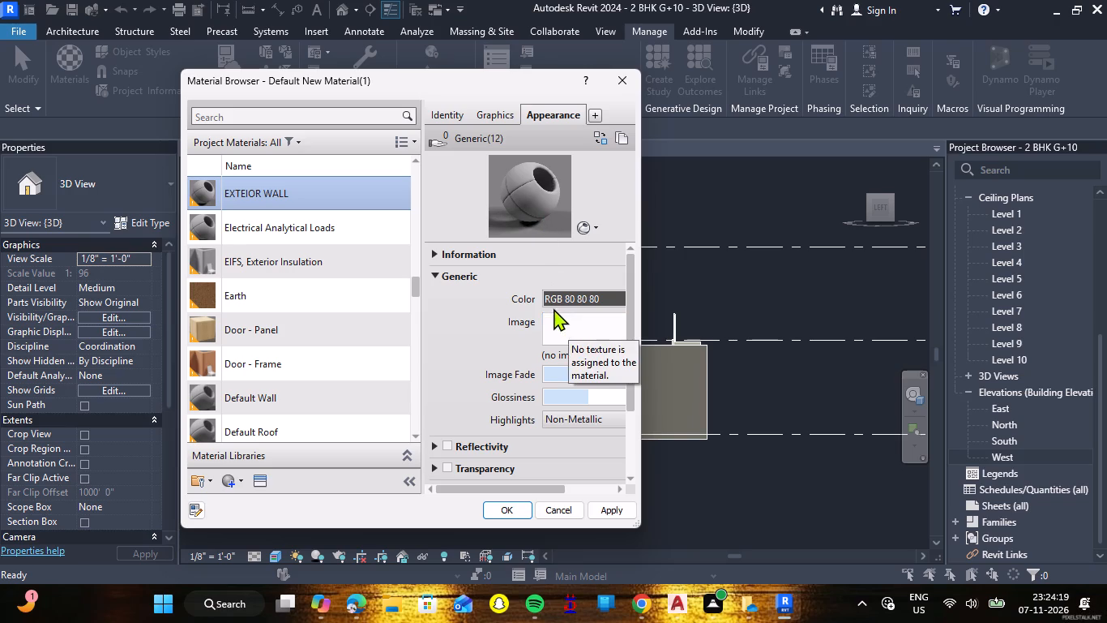
Browse the Appearance Library's Paint and Wall Covering assets for a finish suited to the EXTEIOR WALL material.
click(263, 479)
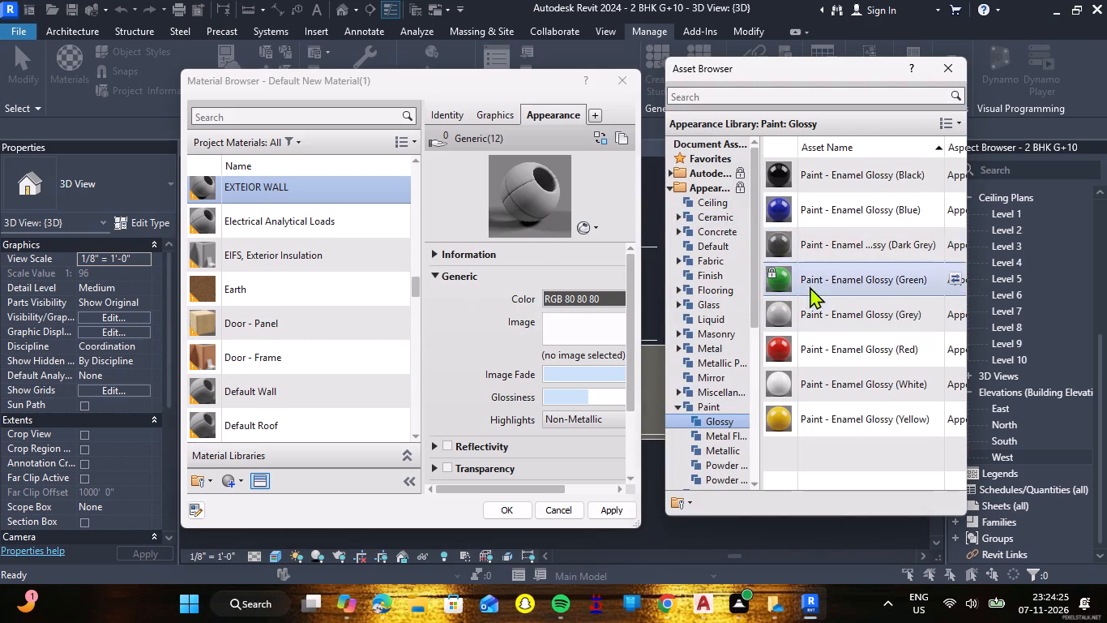
scroll(750, 286, down, 1)
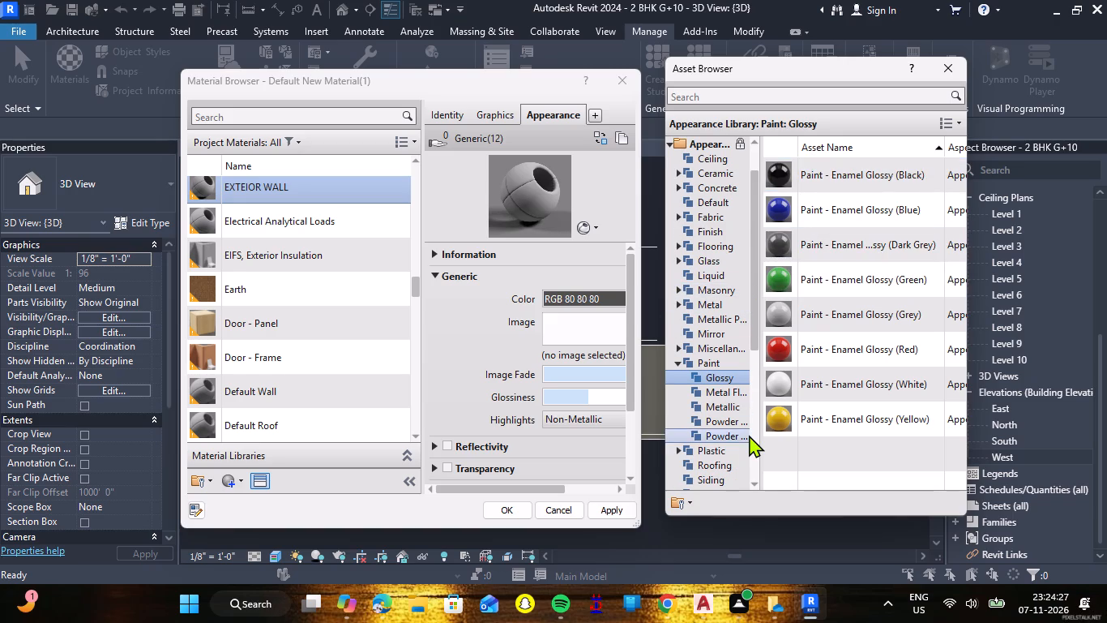
click(721, 406)
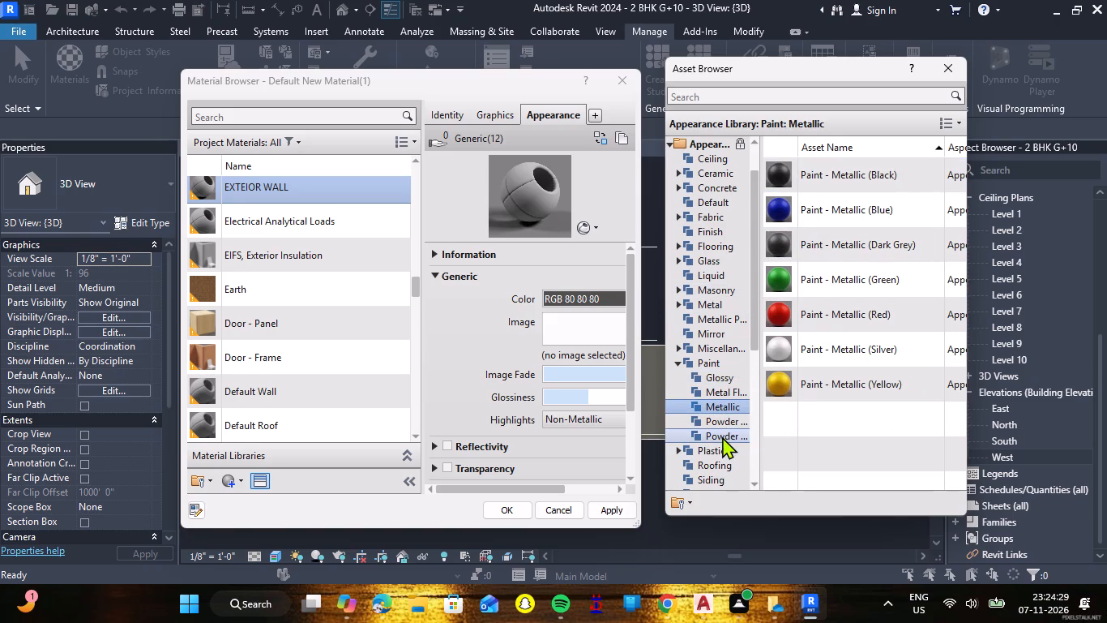
click(722, 427)
click(723, 436)
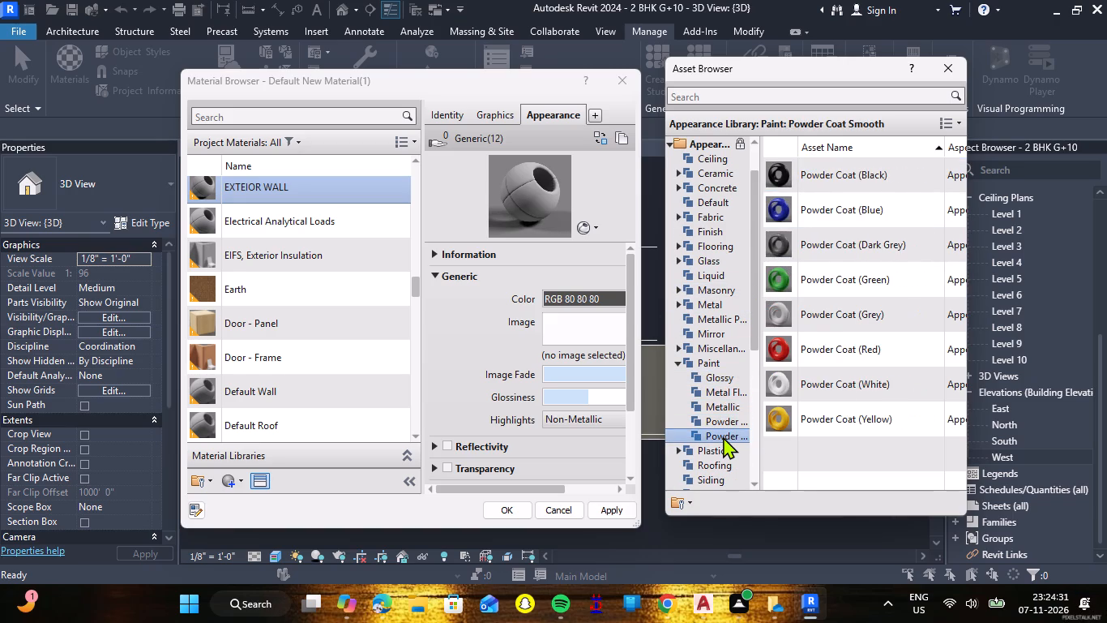
click(727, 409)
click(729, 392)
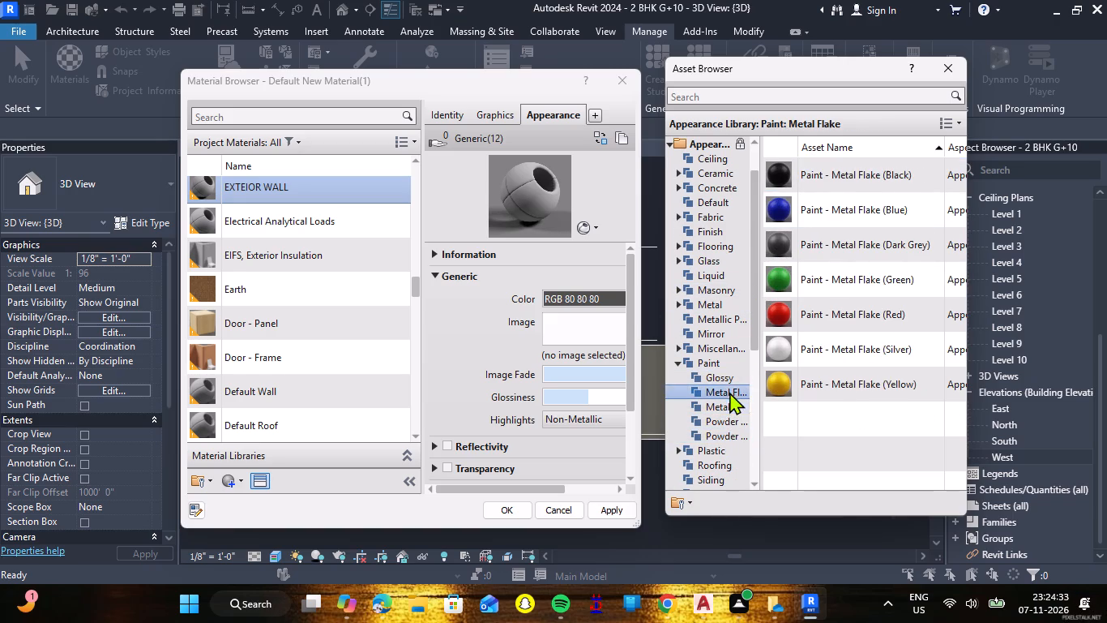
click(728, 371)
scroll(722, 389, down, 2)
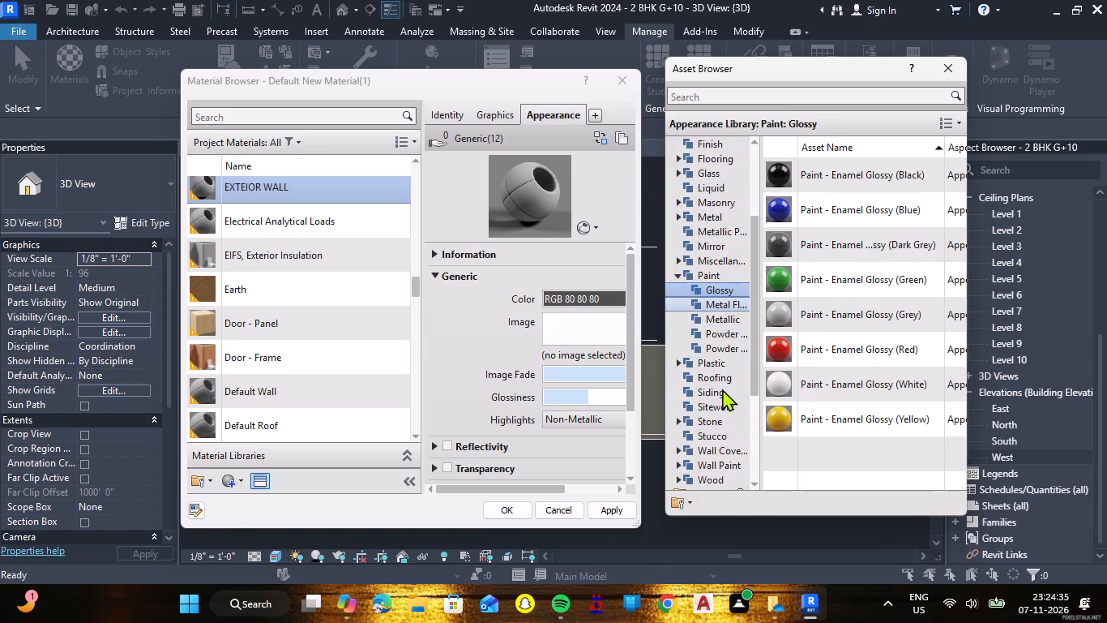
scroll(722, 389, down, 1)
click(716, 408)
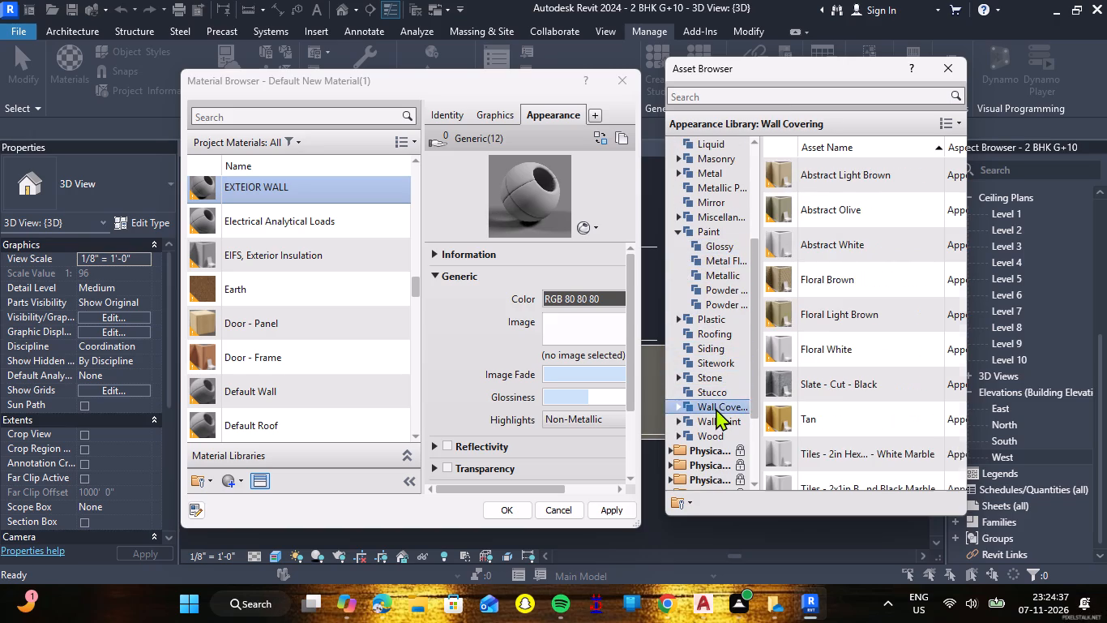
click(829, 181)
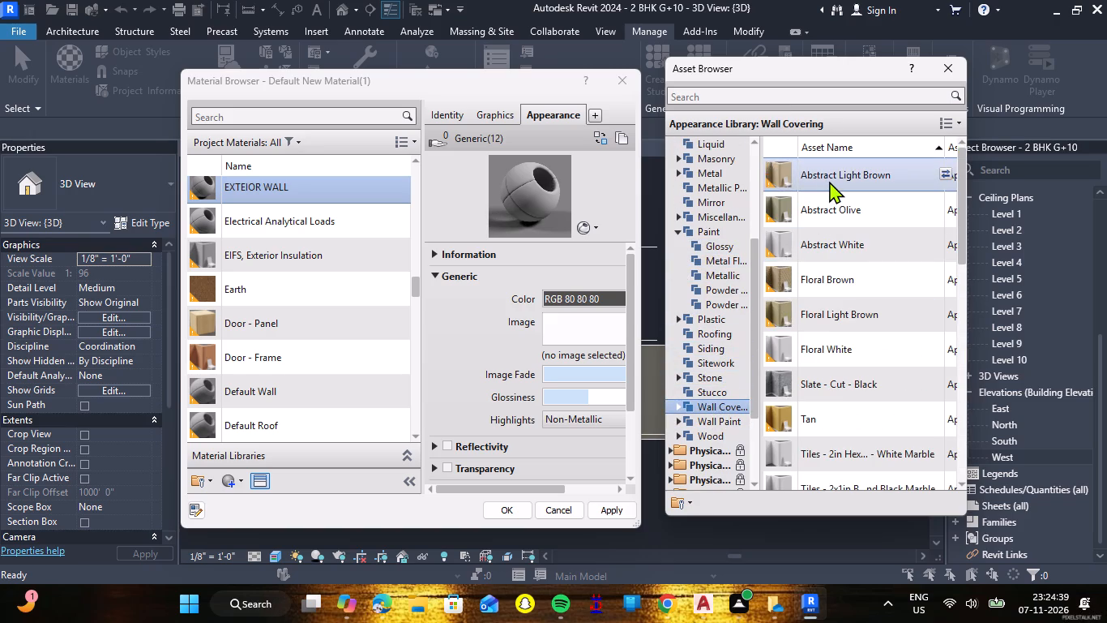
click(821, 210)
scroll(822, 261, down, 2)
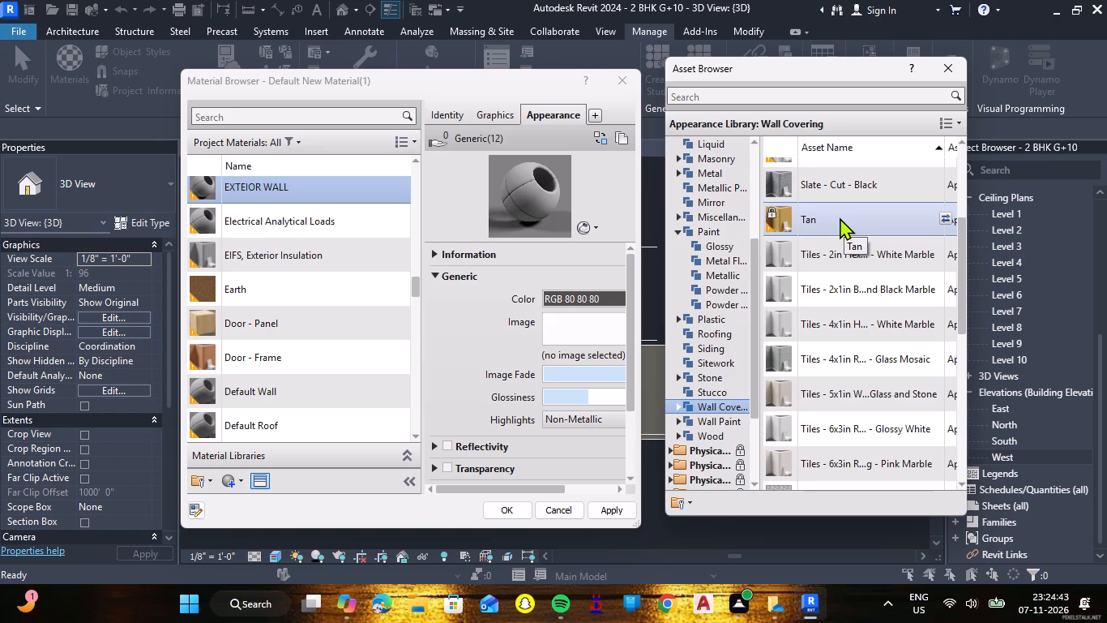
click(716, 422)
click(705, 410)
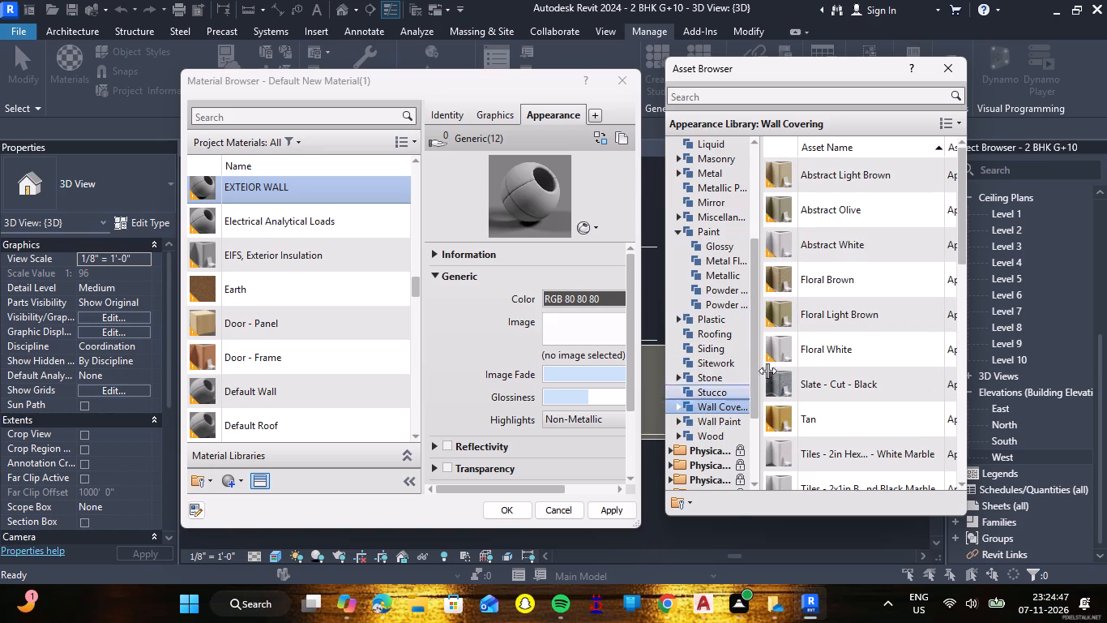
scroll(832, 337, down, 5)
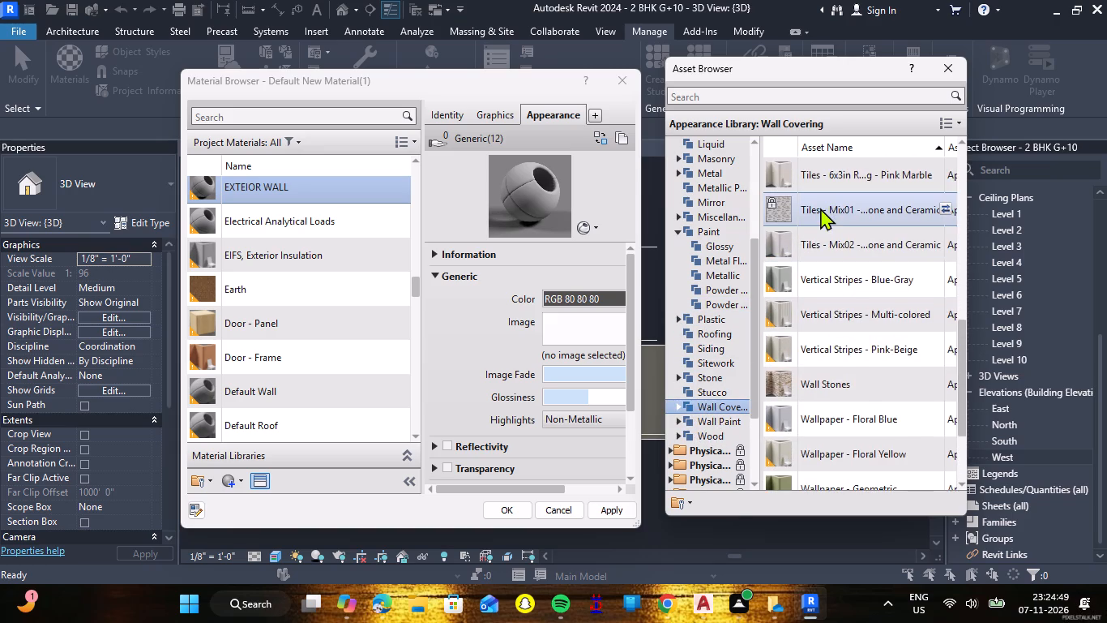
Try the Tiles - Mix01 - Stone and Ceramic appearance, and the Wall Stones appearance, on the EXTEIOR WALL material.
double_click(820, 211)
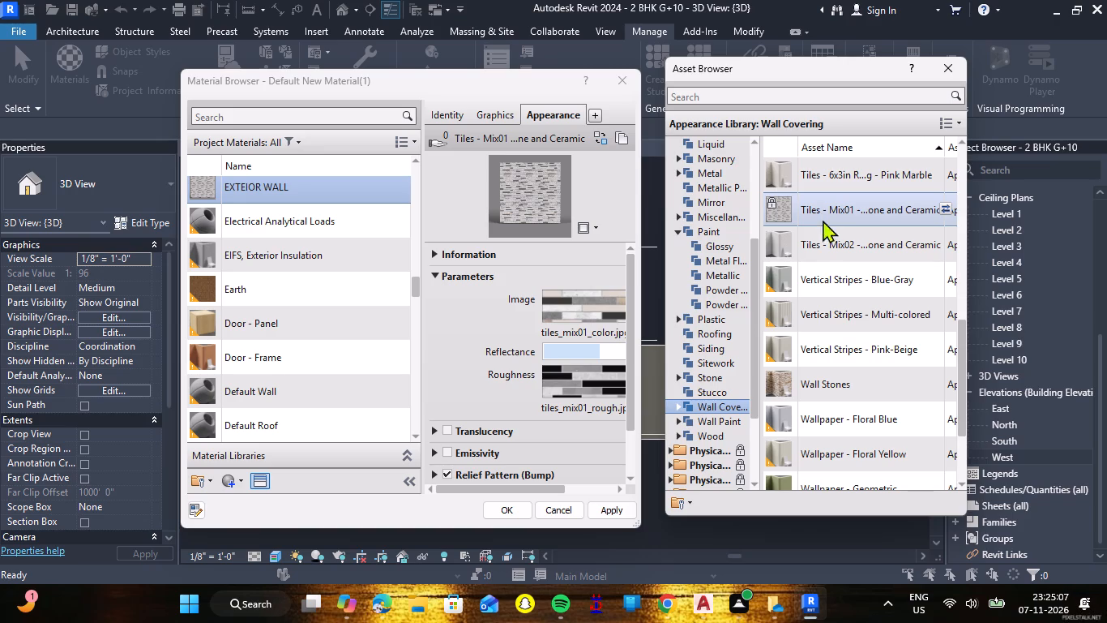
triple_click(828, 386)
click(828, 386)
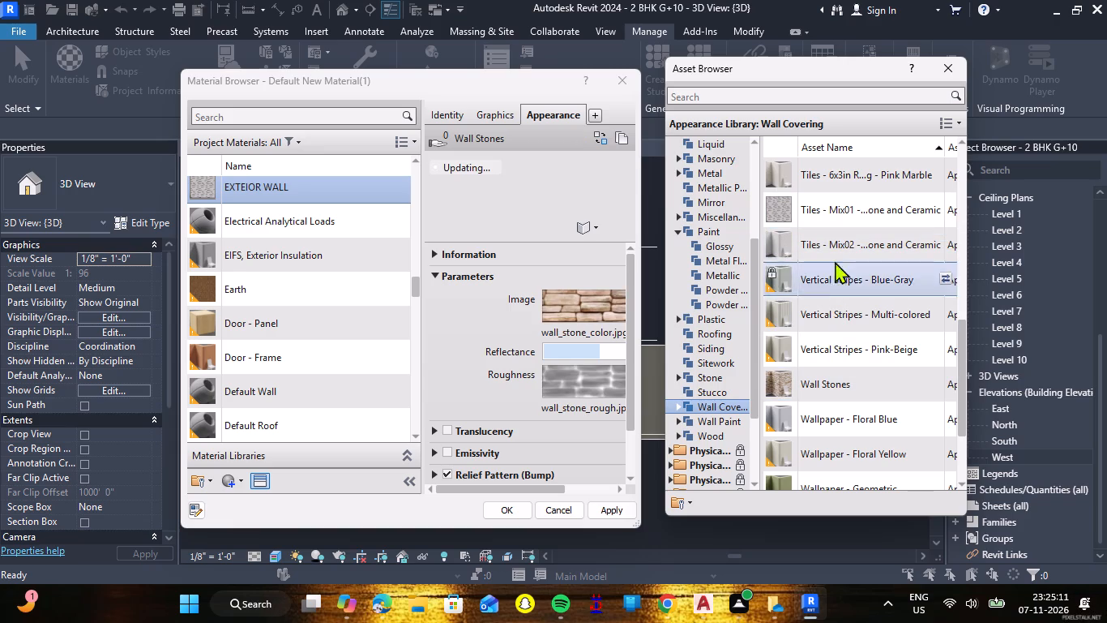
Assign the Tiles - Mix01 - Stone and Ceramic wall covering appearance to EXTEIOR WALL and save the material changes.
double_click(816, 208)
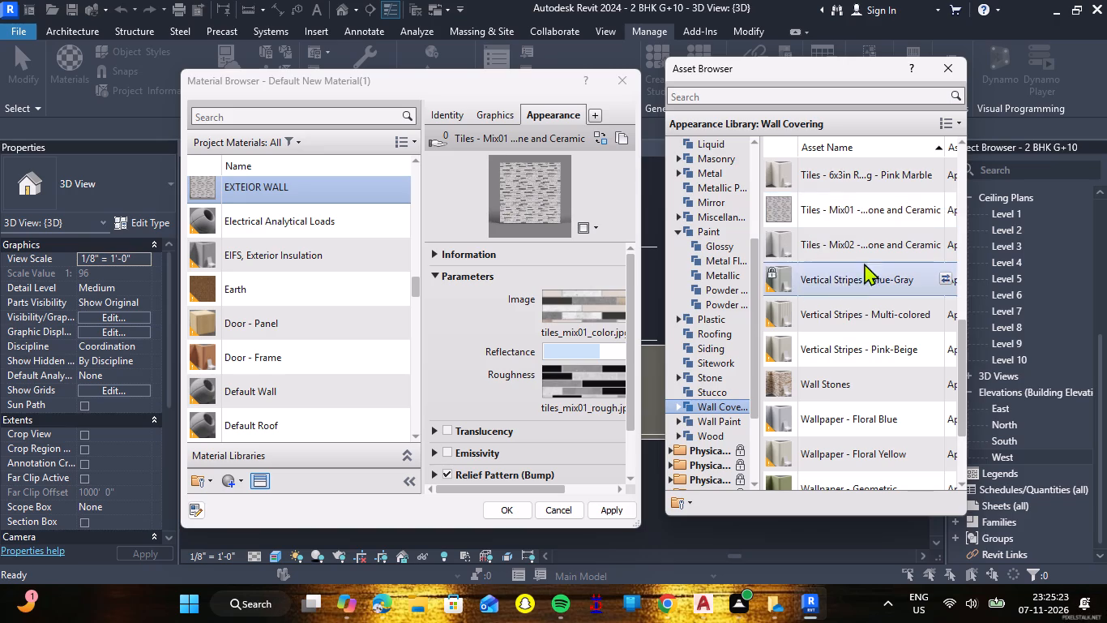
double_click(496, 507)
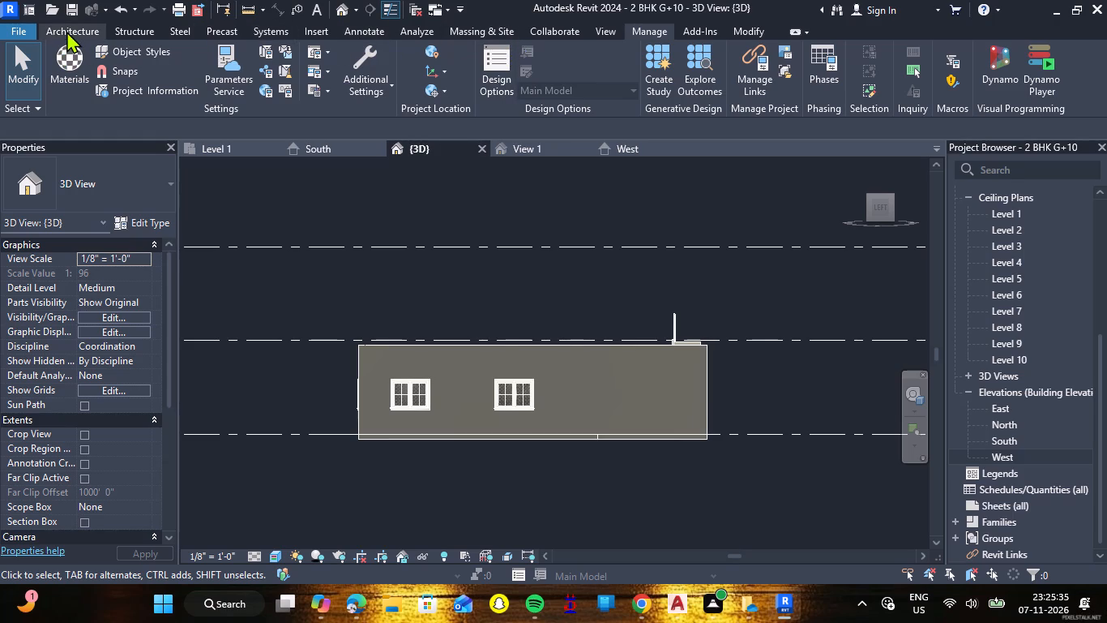
Paint both exterior wall faces on the building's left side, including the one with two windows, with the EXTEIOR WALL material.
text(PT)
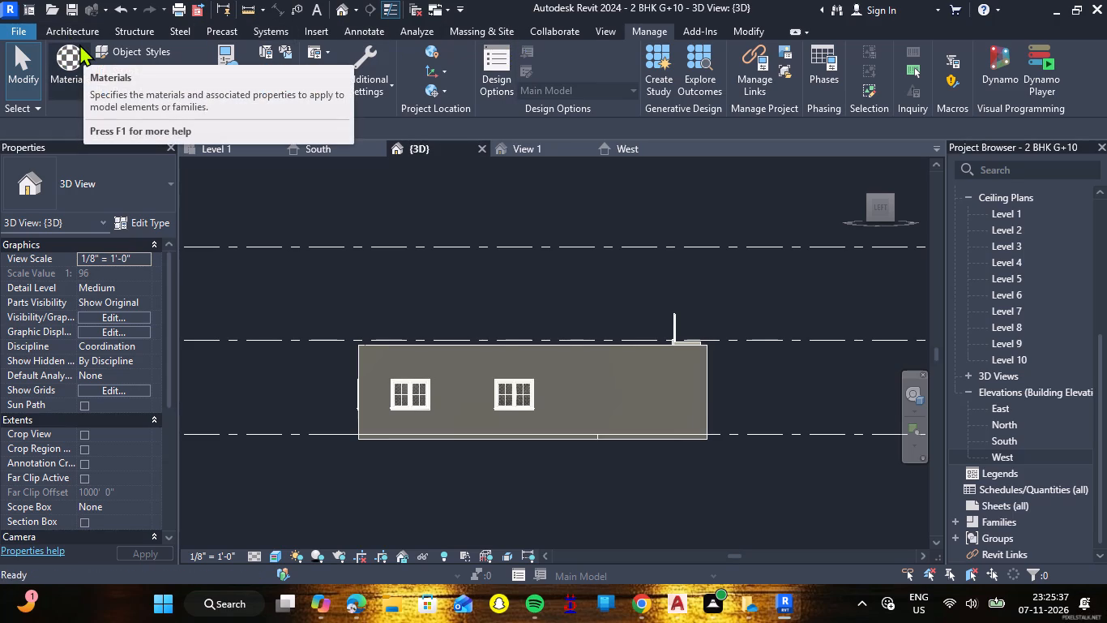
click(143, 279)
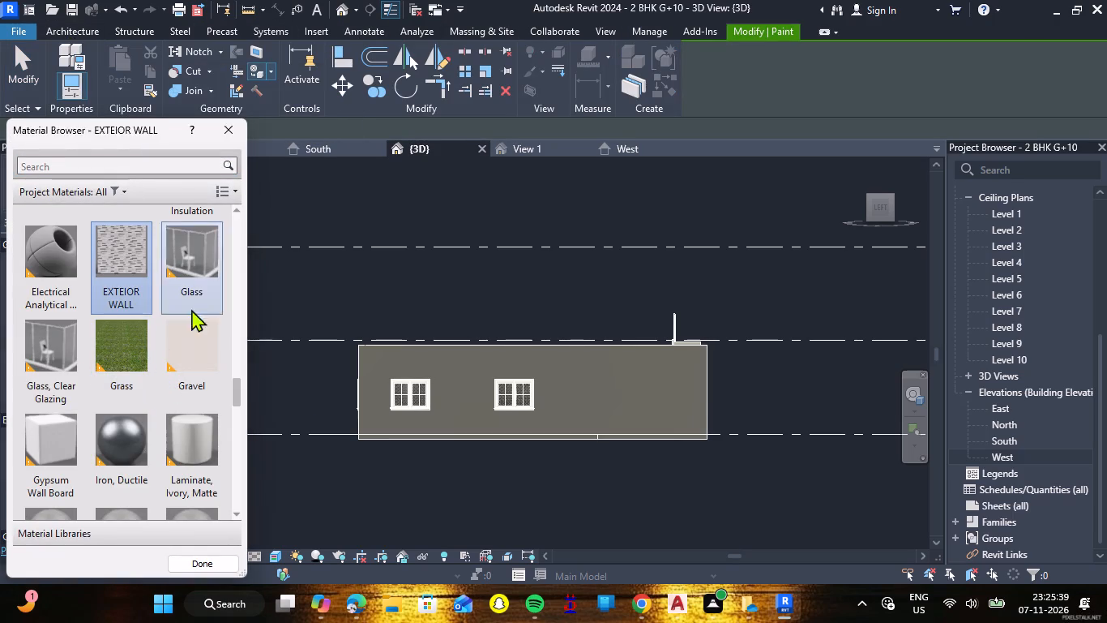
click(605, 404)
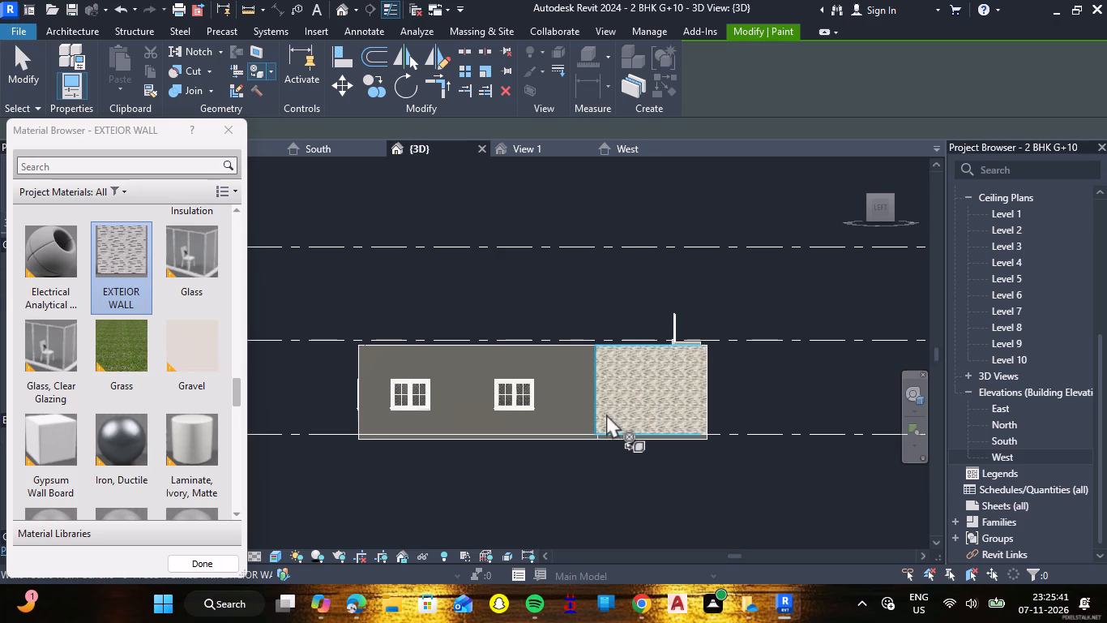
scroll(609, 425, up, 10)
scroll(602, 426, down, 2)
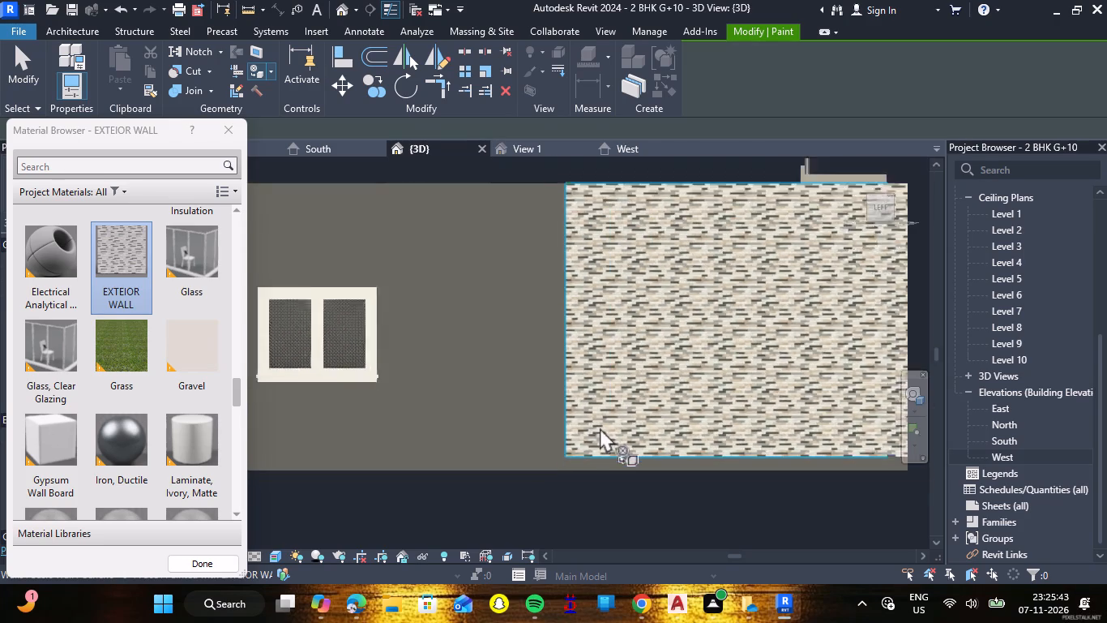
scroll(600, 428, down, 1)
click(542, 408)
scroll(548, 413, down, 4)
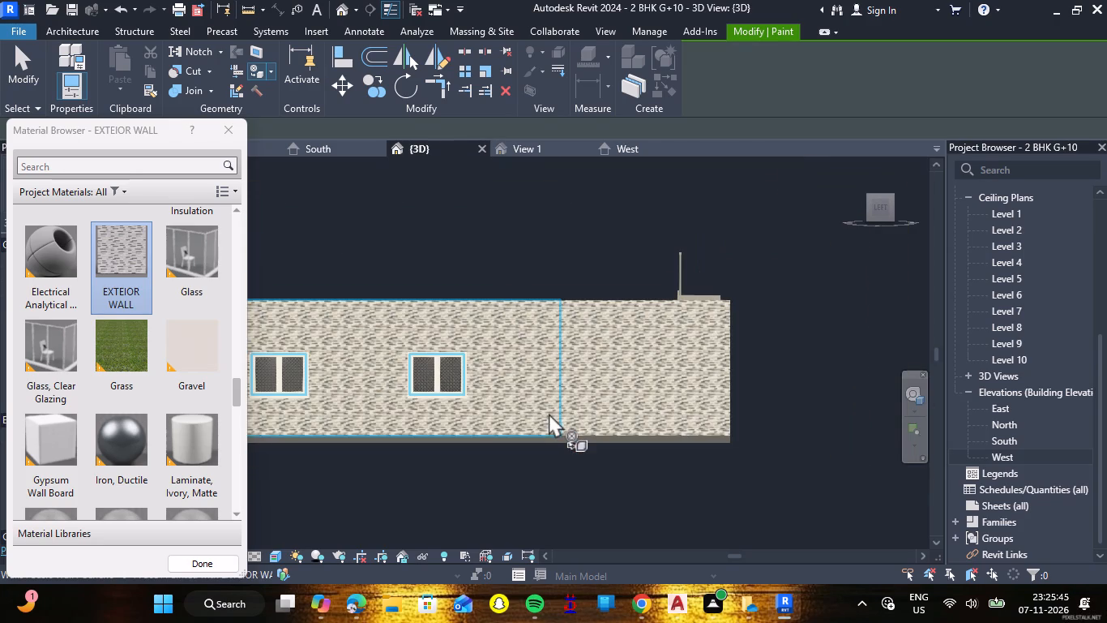
scroll(552, 415, down, 4)
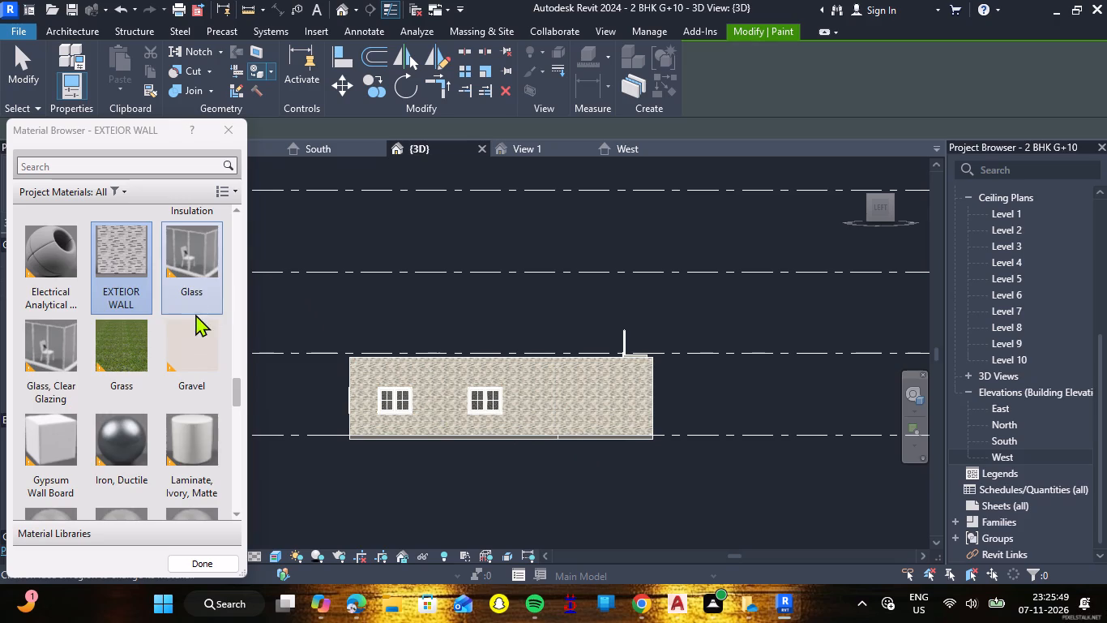
click(225, 135)
Open the project's Material Browser again.
click(71, 82)
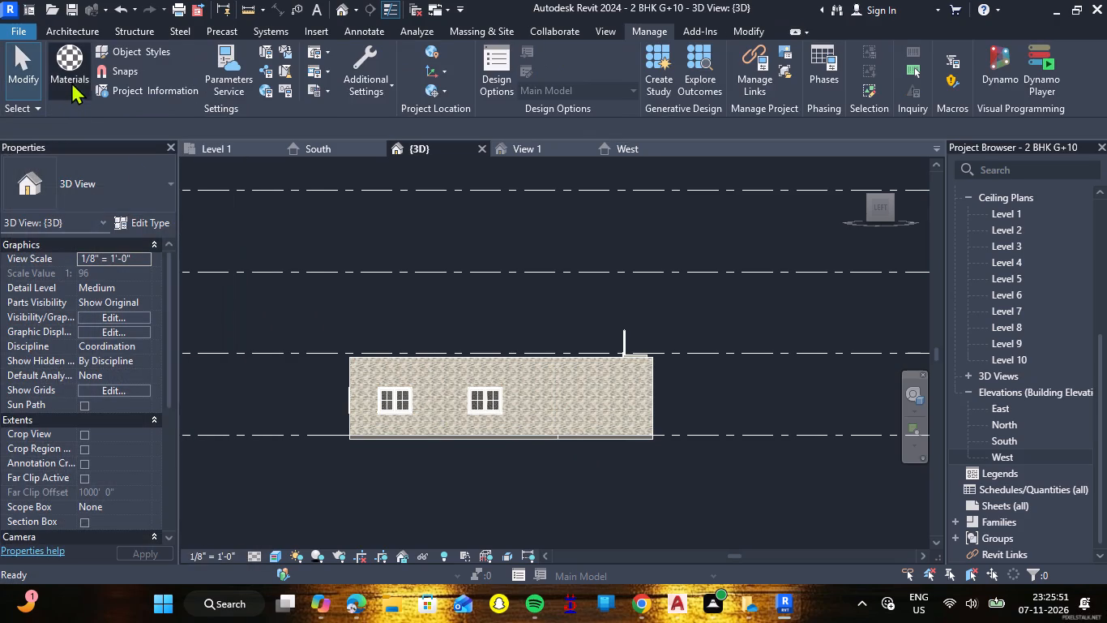
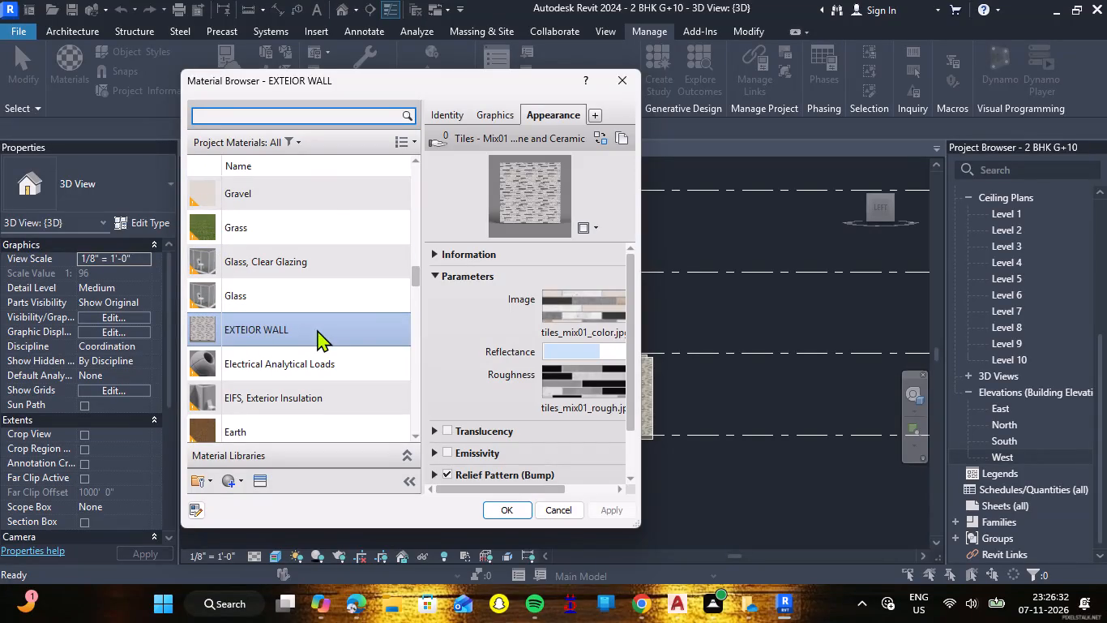
Browse the structural physical material libraries and the Autodesk Physical Assets for a finish for the EXTEIOR WALL material.
click(267, 481)
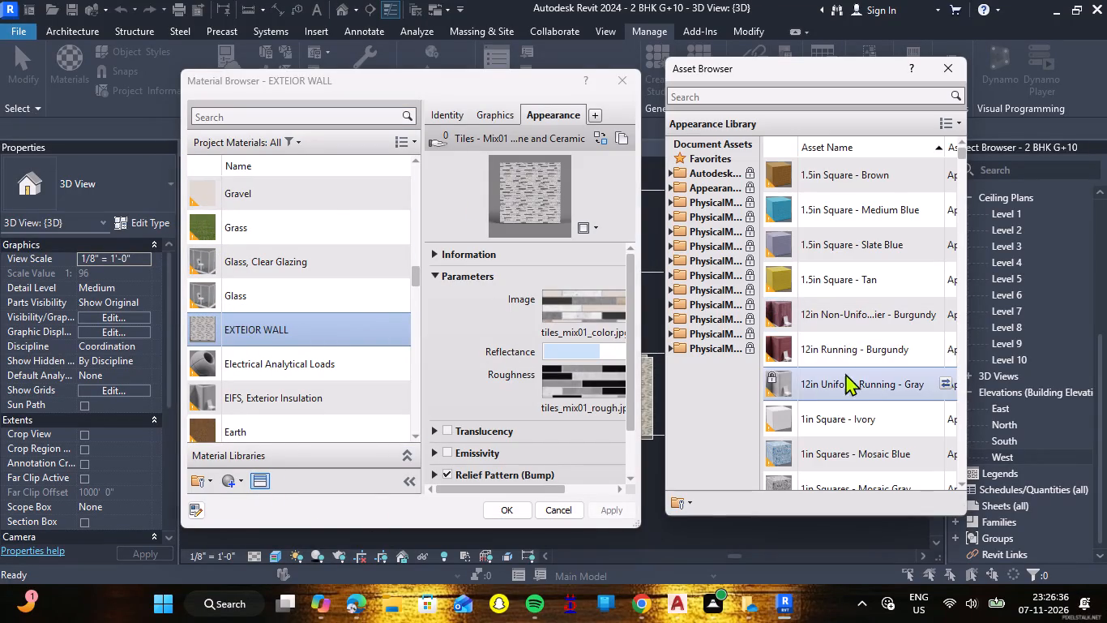
click(696, 204)
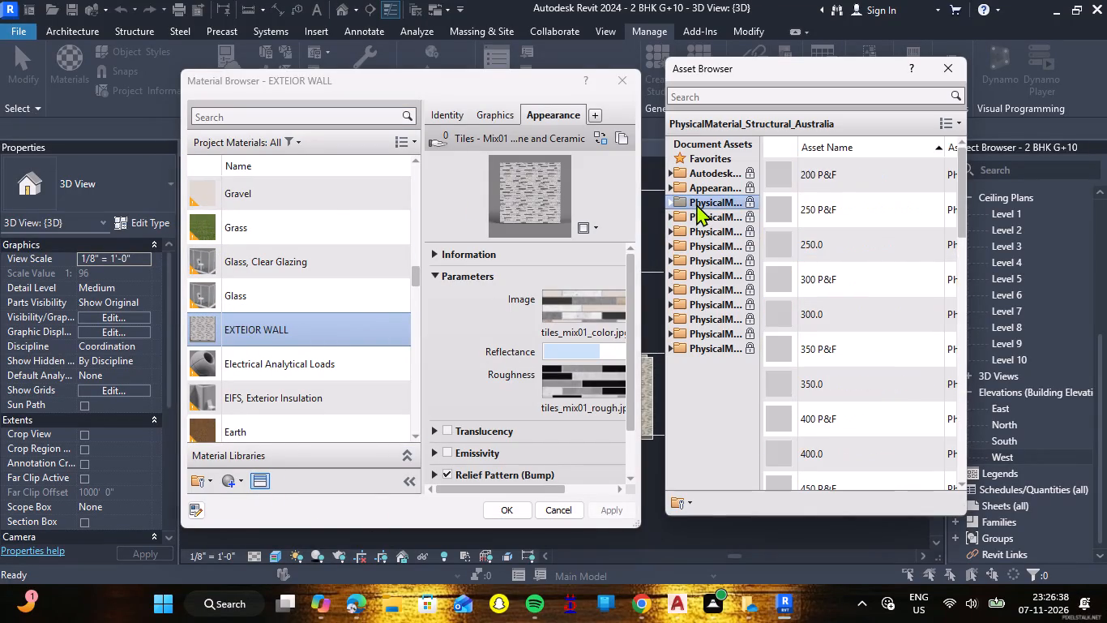
click(683, 223)
click(687, 233)
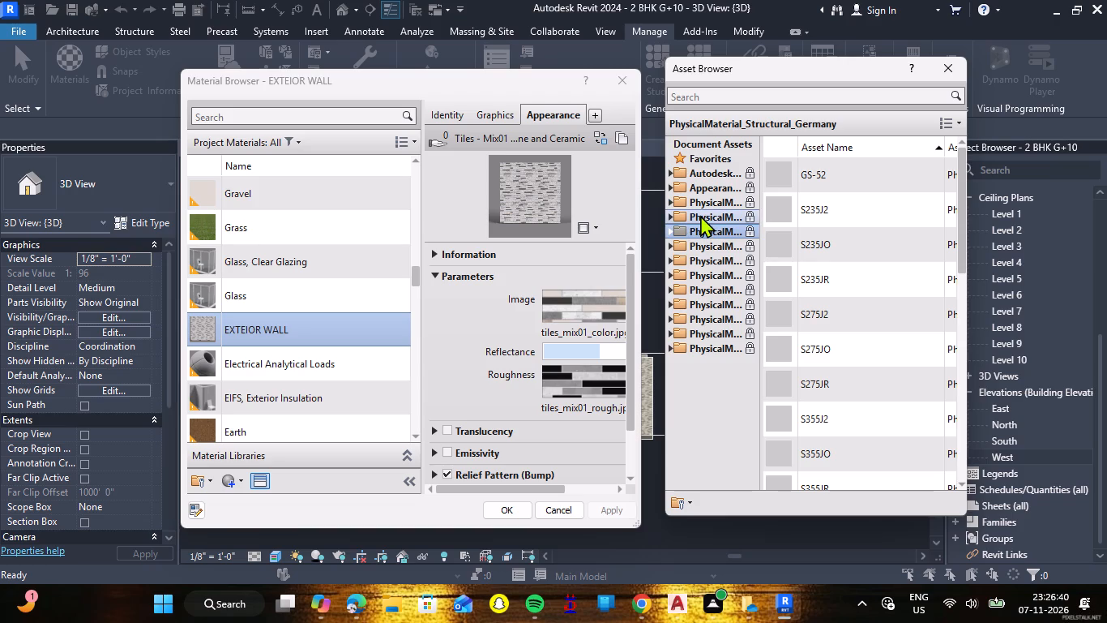
scroll(718, 261, down, 4)
click(704, 352)
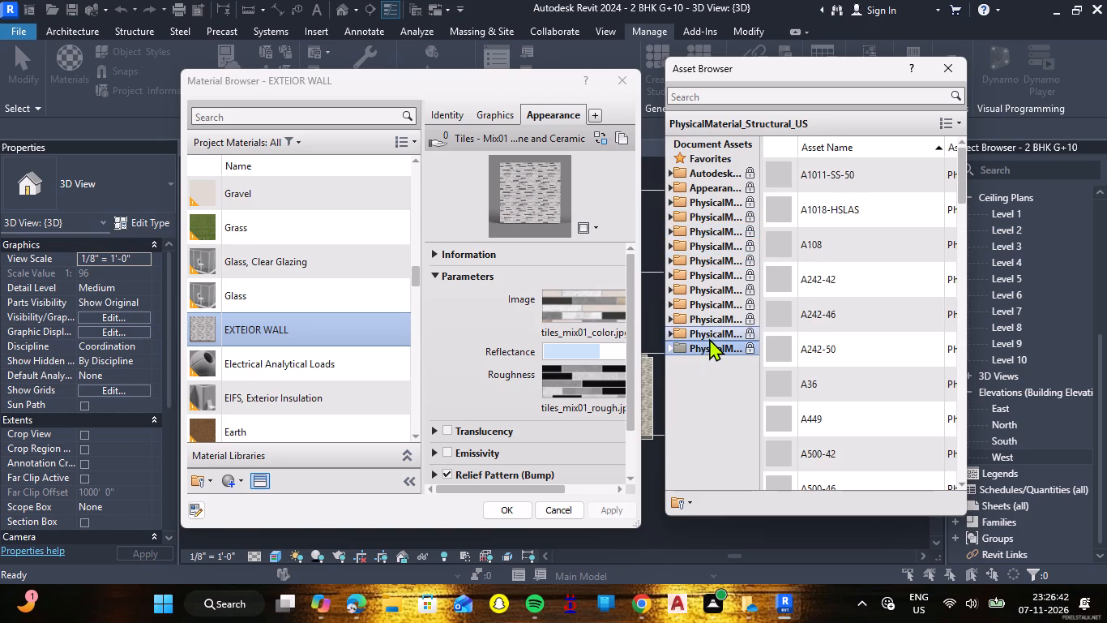
click(709, 338)
click(712, 322)
click(716, 174)
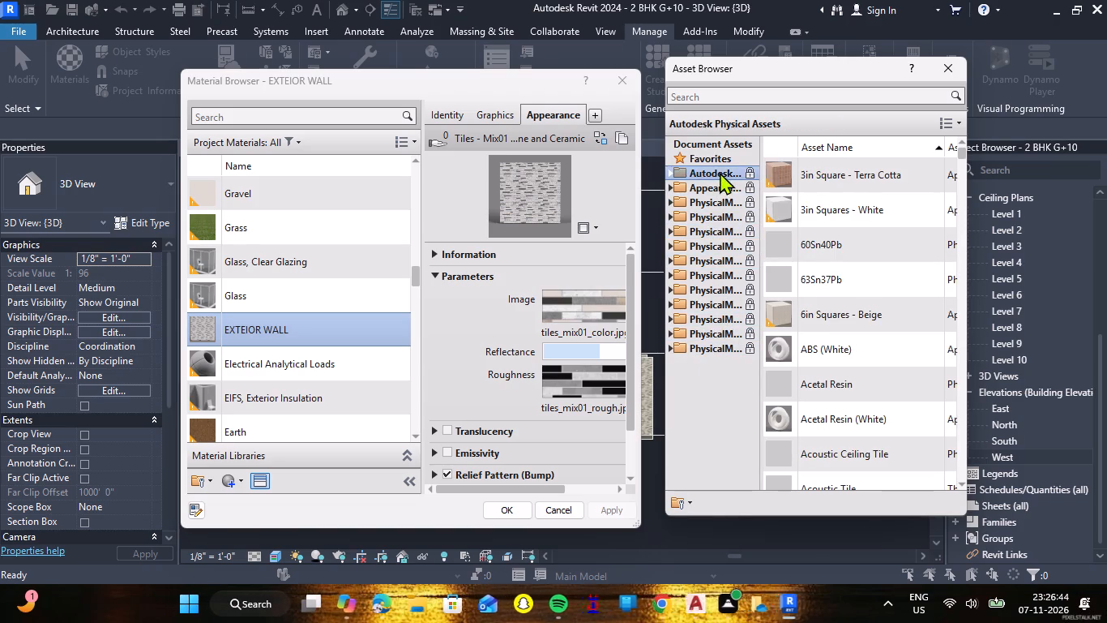
scroll(827, 297, down, 5)
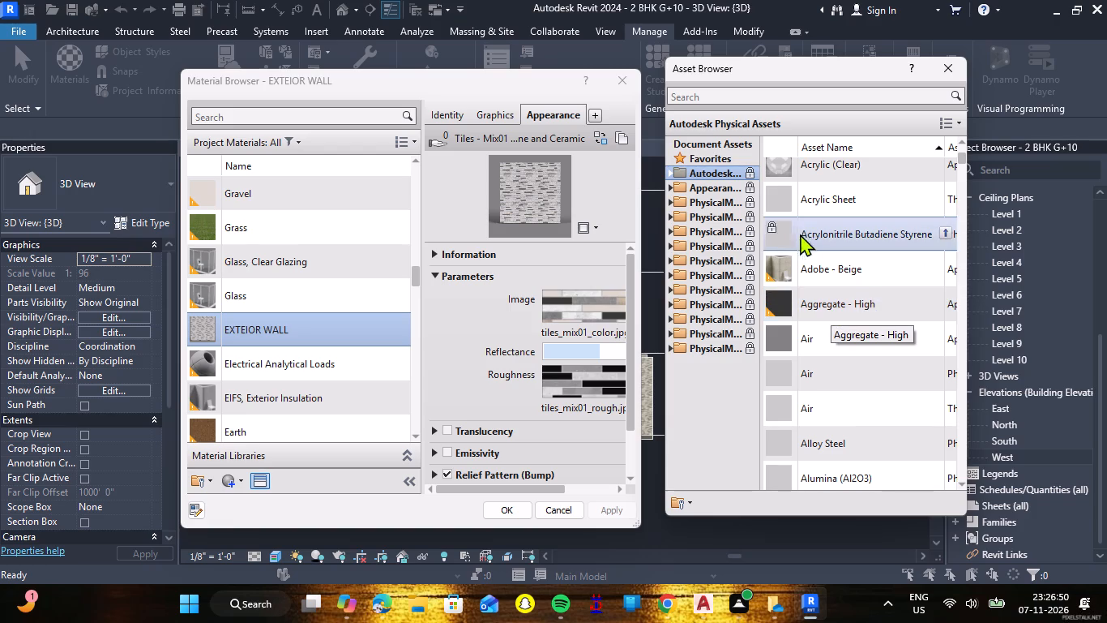
scroll(849, 273, down, 6)
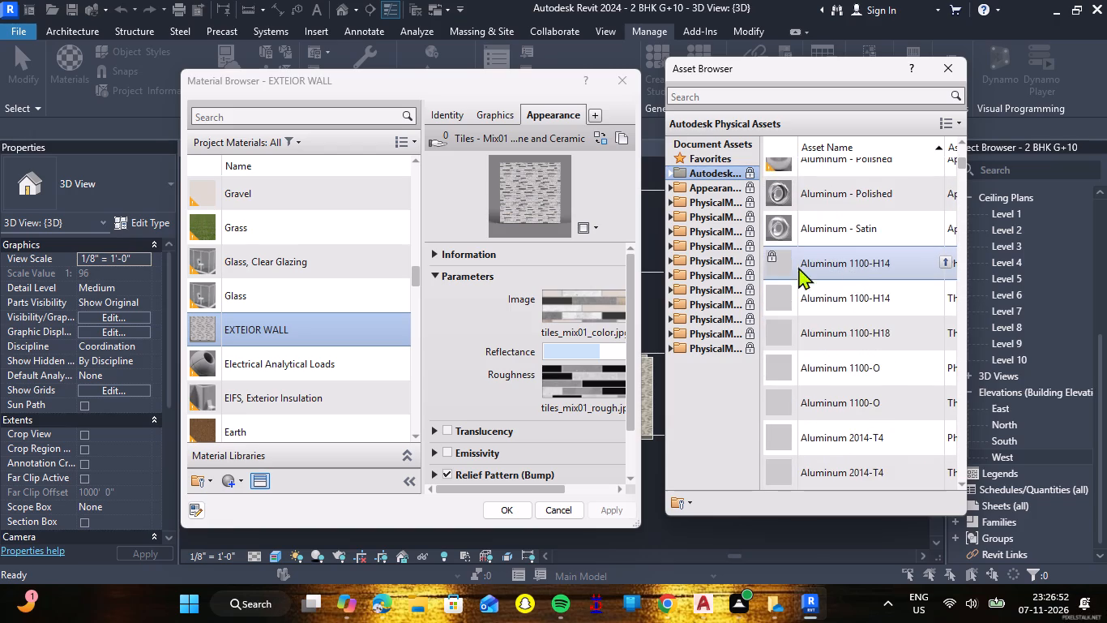
Replace the EXTEIOR WALL appearance with the first Chestnut asset from the Appearance Library's Wall Paint category and save the material.
double_click(682, 191)
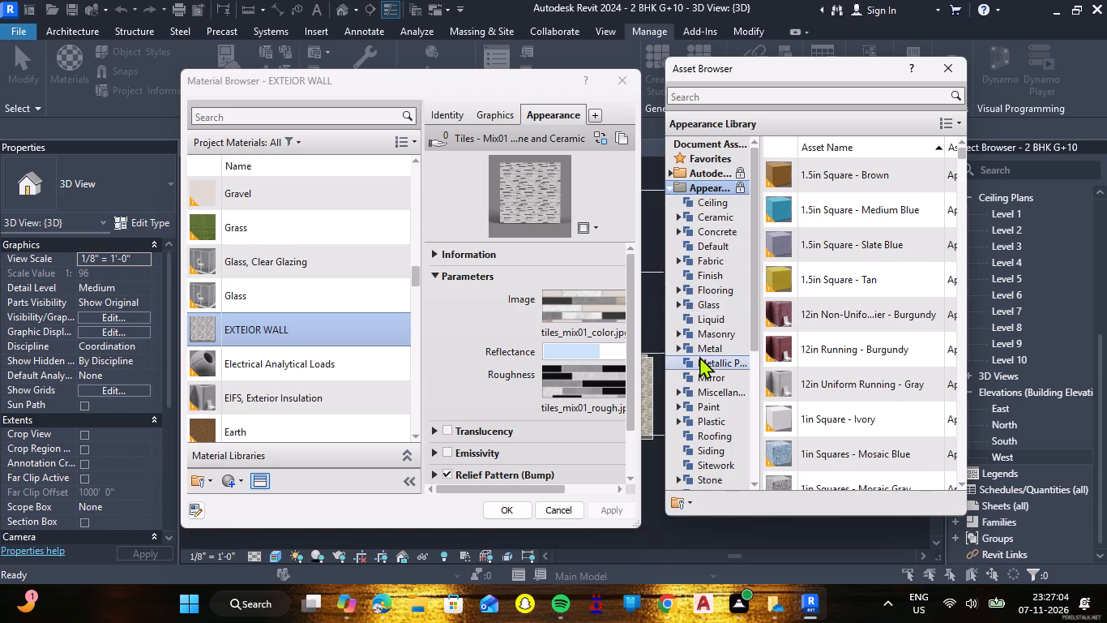
scroll(717, 294, down, 4)
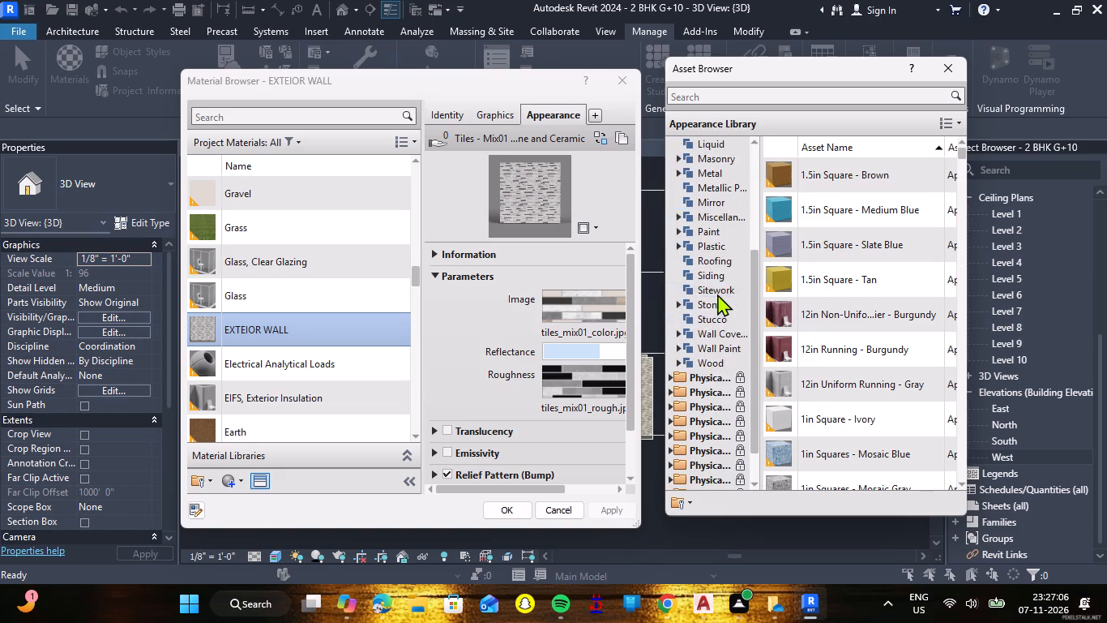
scroll(717, 294, down, 1)
click(695, 312)
click(703, 305)
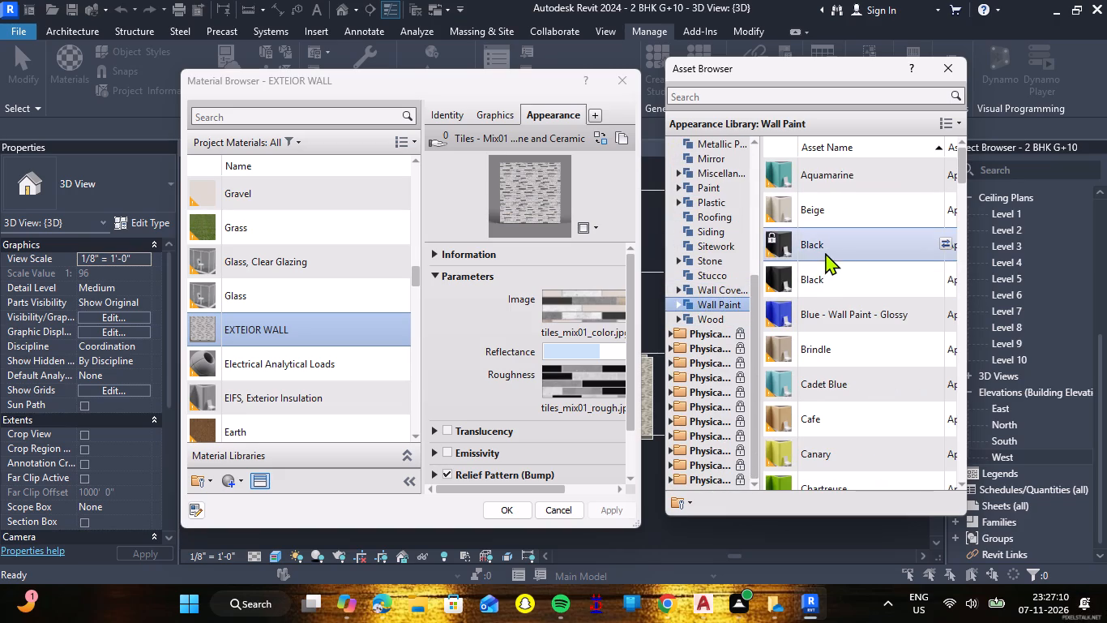
scroll(827, 250, down, 2)
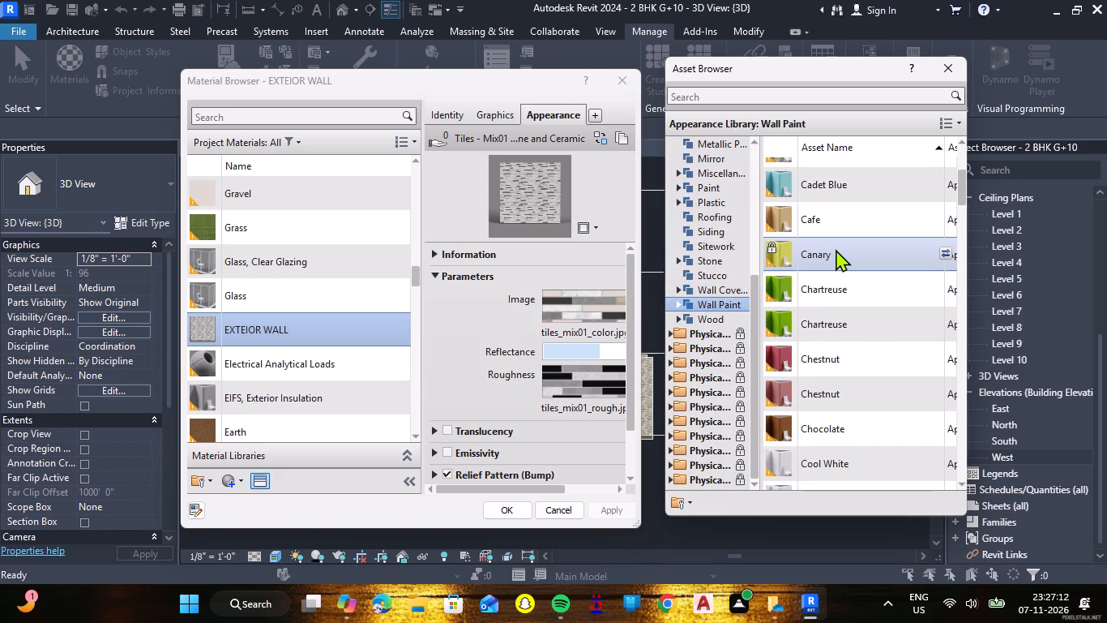
scroll(836, 249, down, 1)
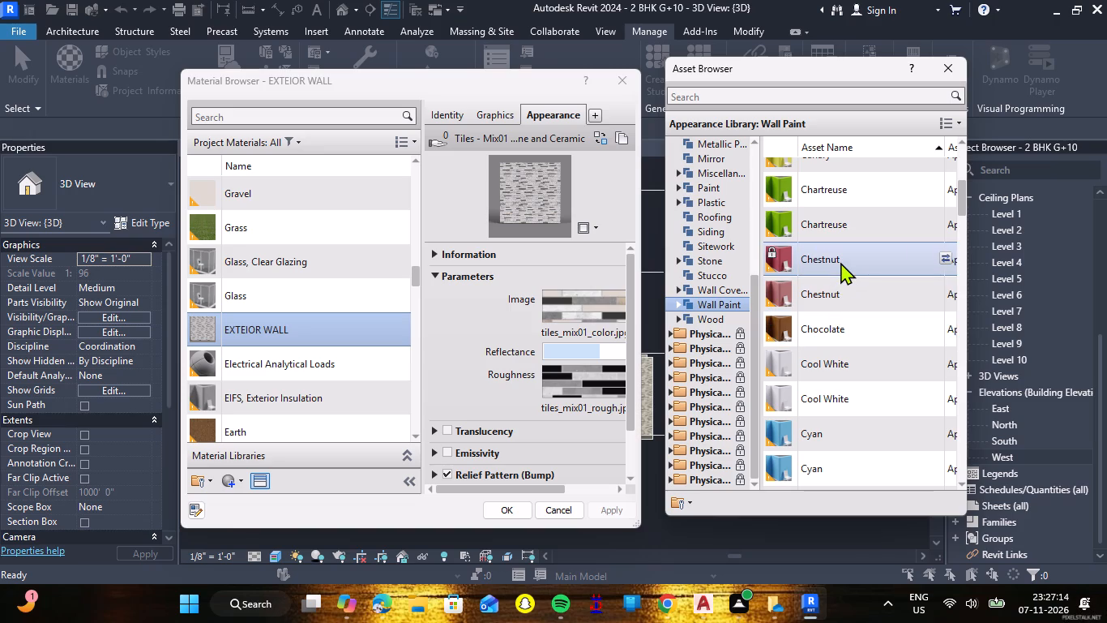
click(840, 262)
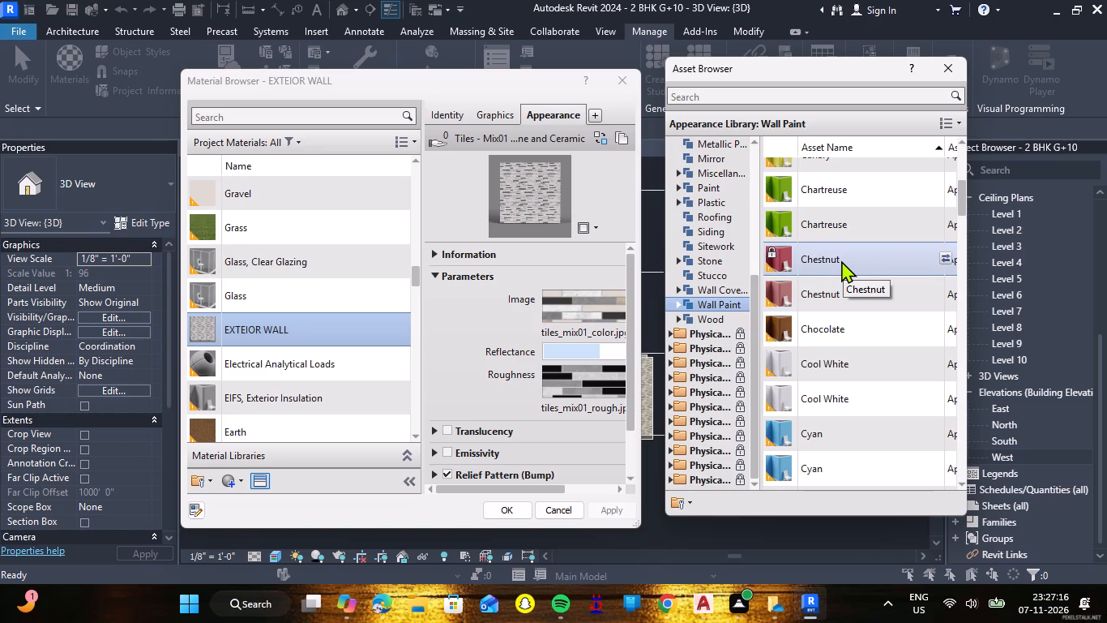
double_click(841, 260)
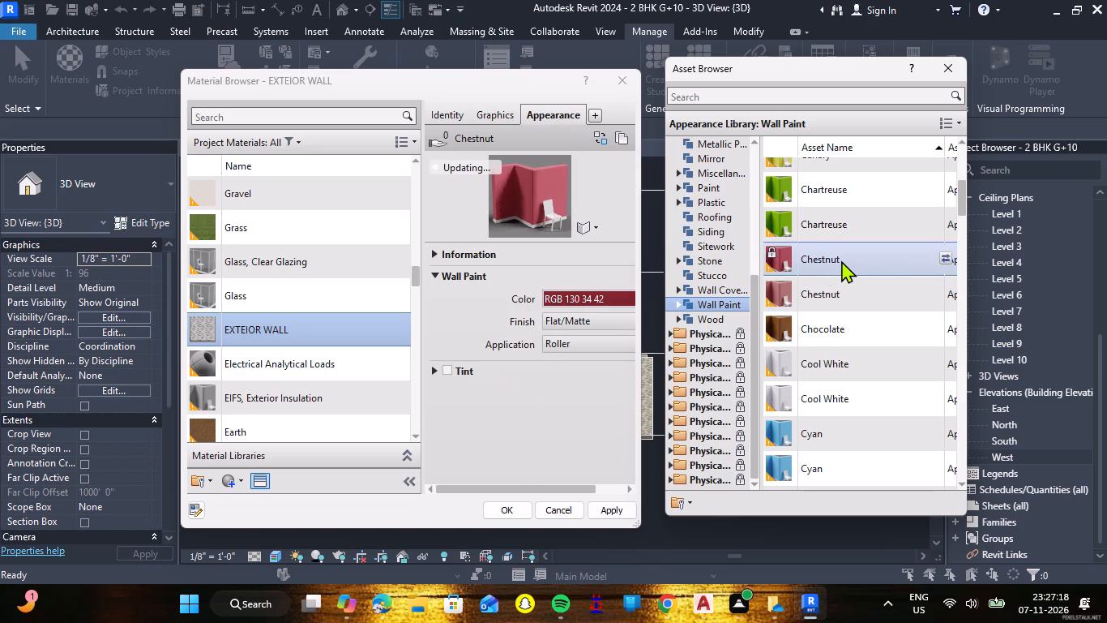
click(519, 517)
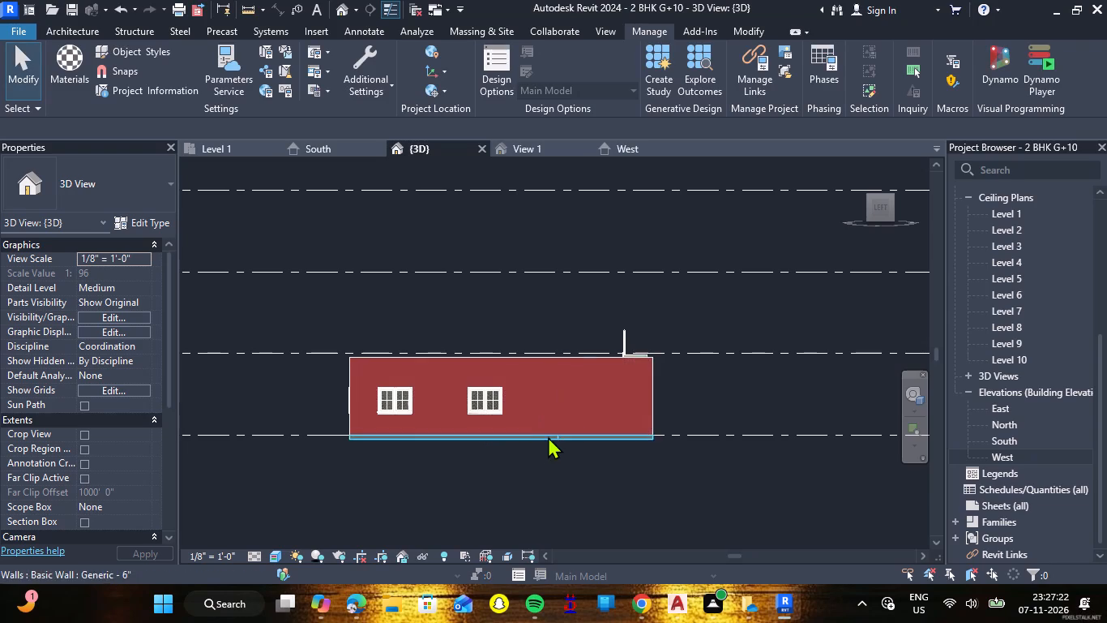
Paint the building's back exterior wall face, the one with three windows, with the EXTEIOR WALL material.
scroll(542, 441, up, 7)
scroll(546, 416, down, 6)
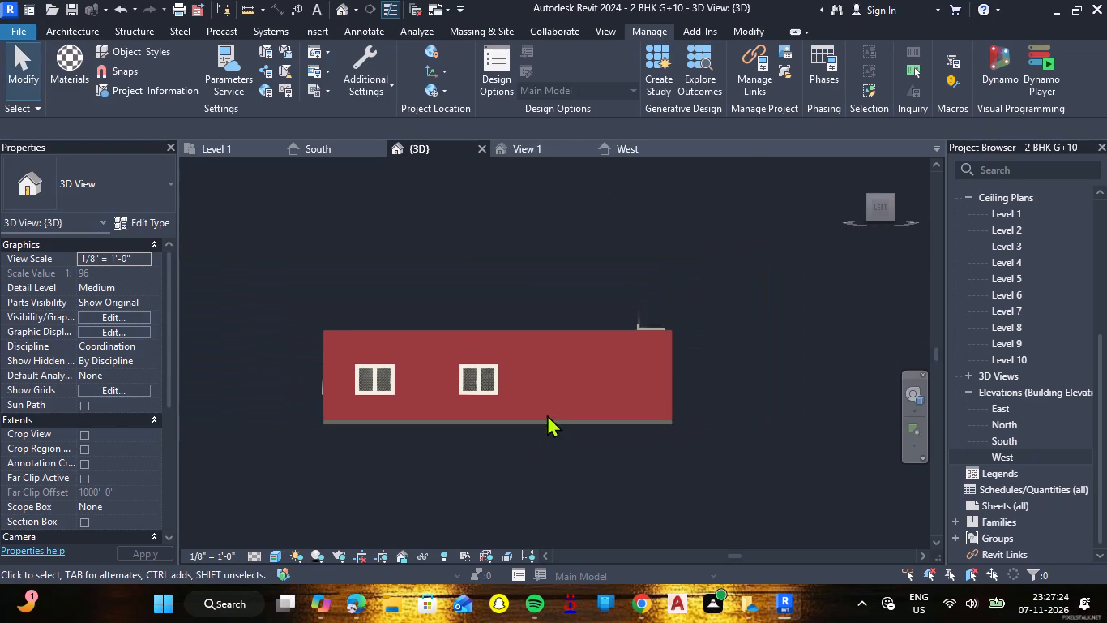
scroll(674, 336, up, 5)
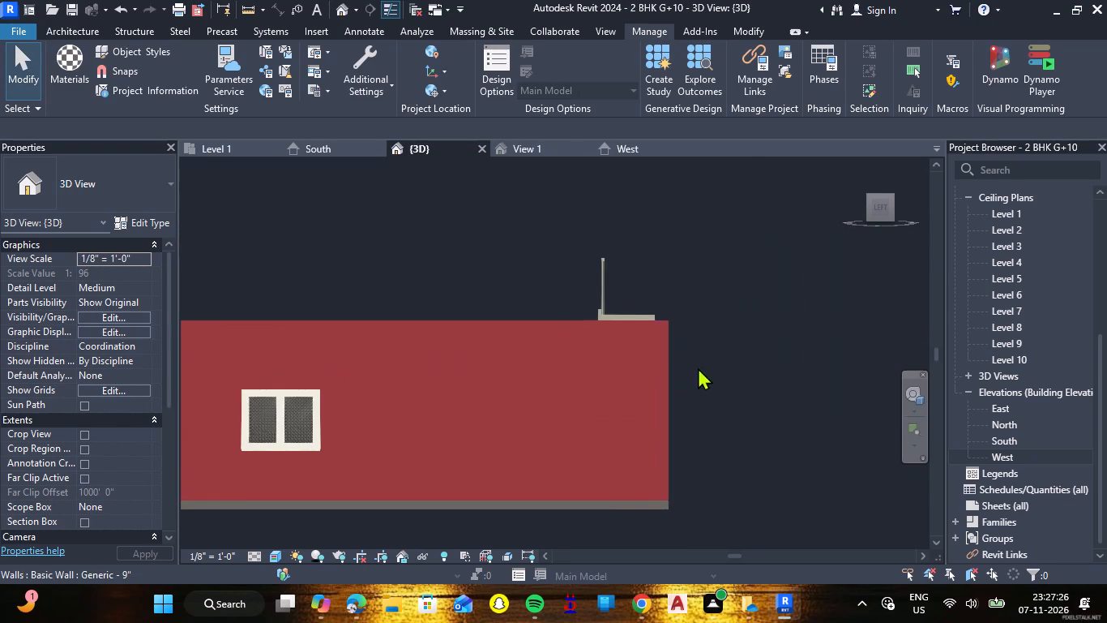
scroll(737, 416, down, 4)
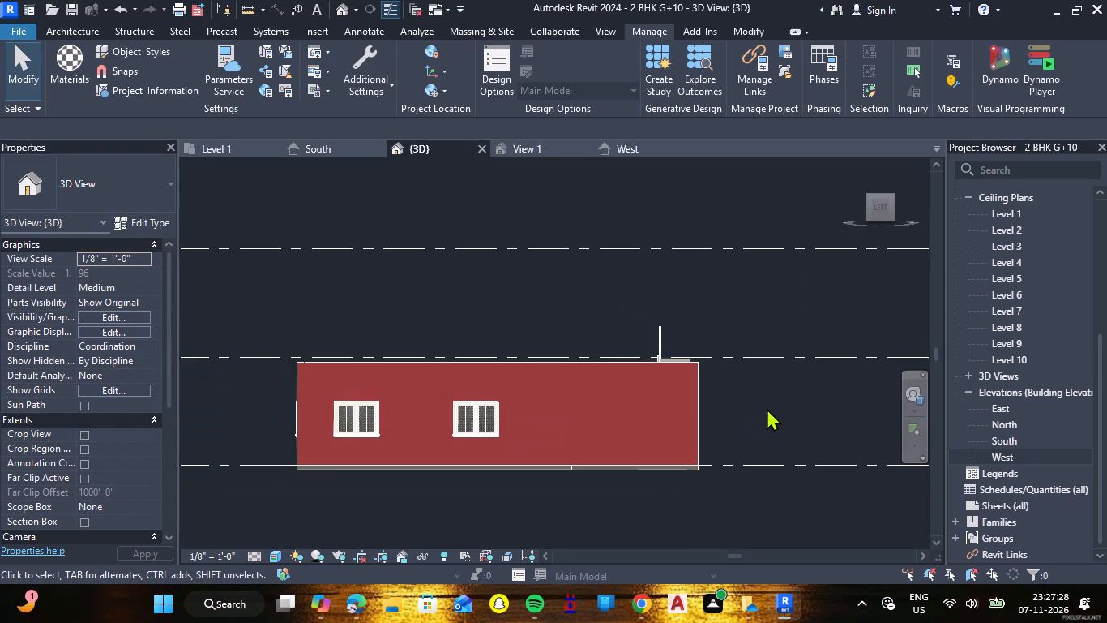
shift+right_drag(523, 516, 711, 522)
shift+middle_drag(523, 516, 711, 522)
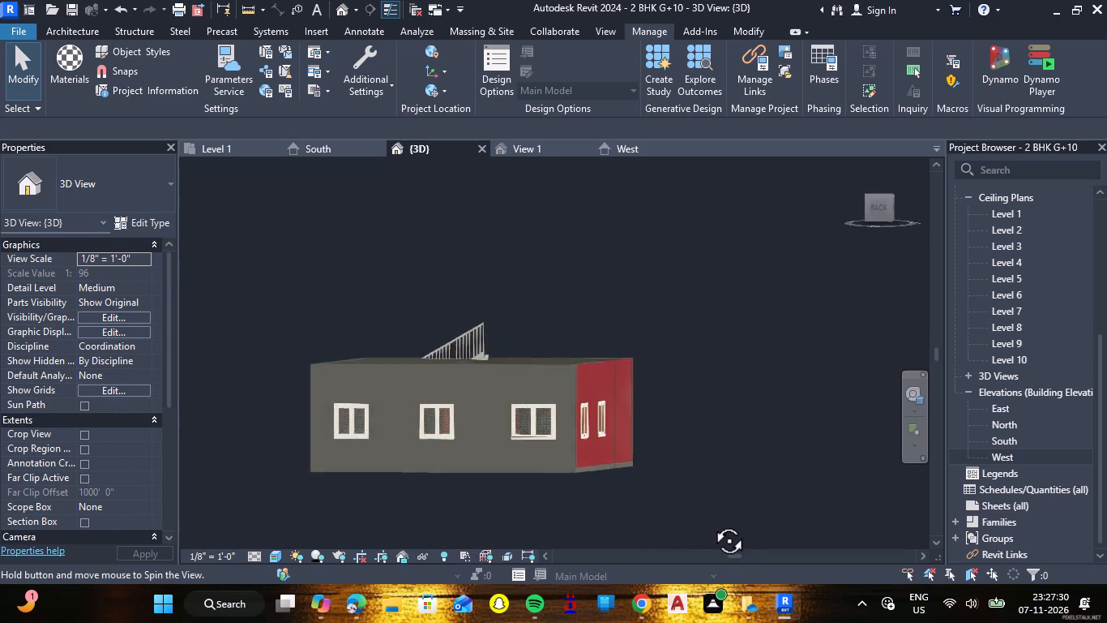
shift+right_drag(711, 522, 735, 526)
shift+middle_drag(711, 522, 736, 526)
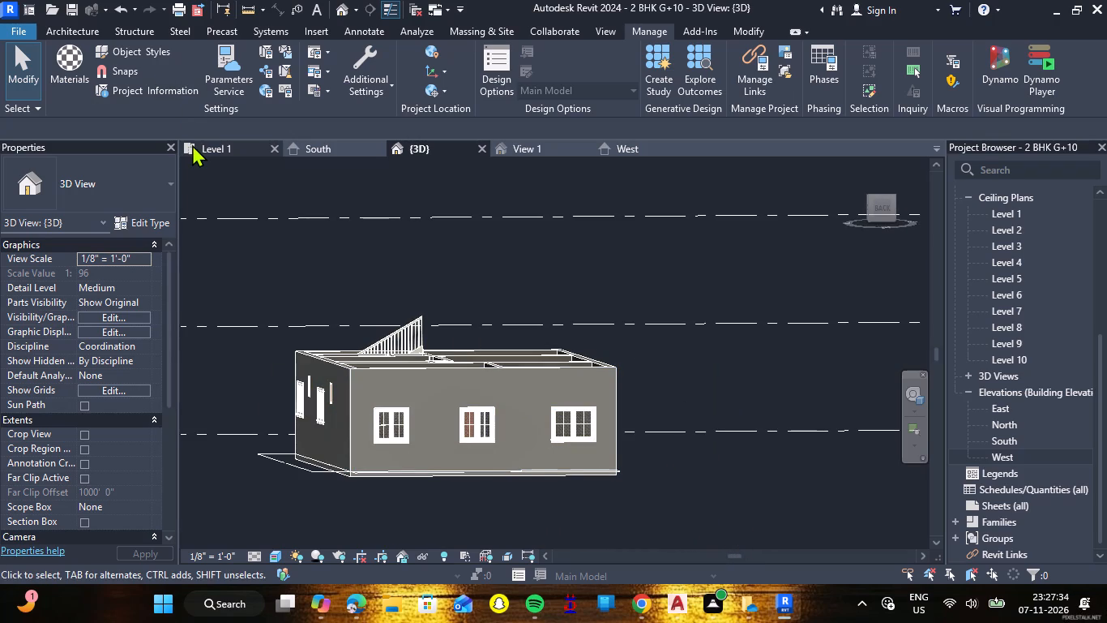
text(PT)
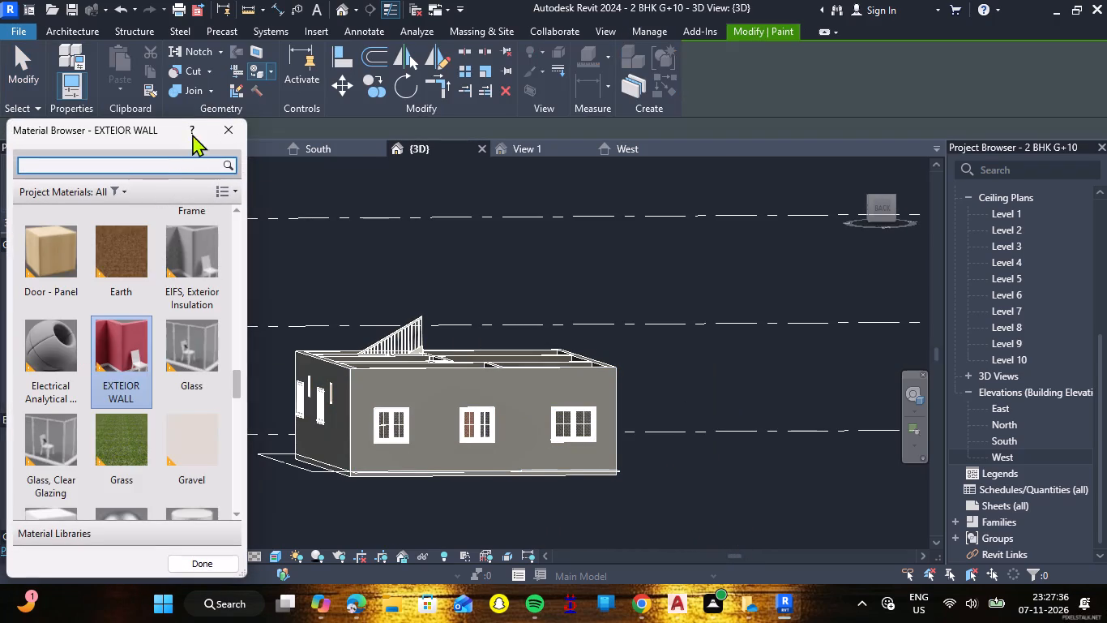
click(118, 434)
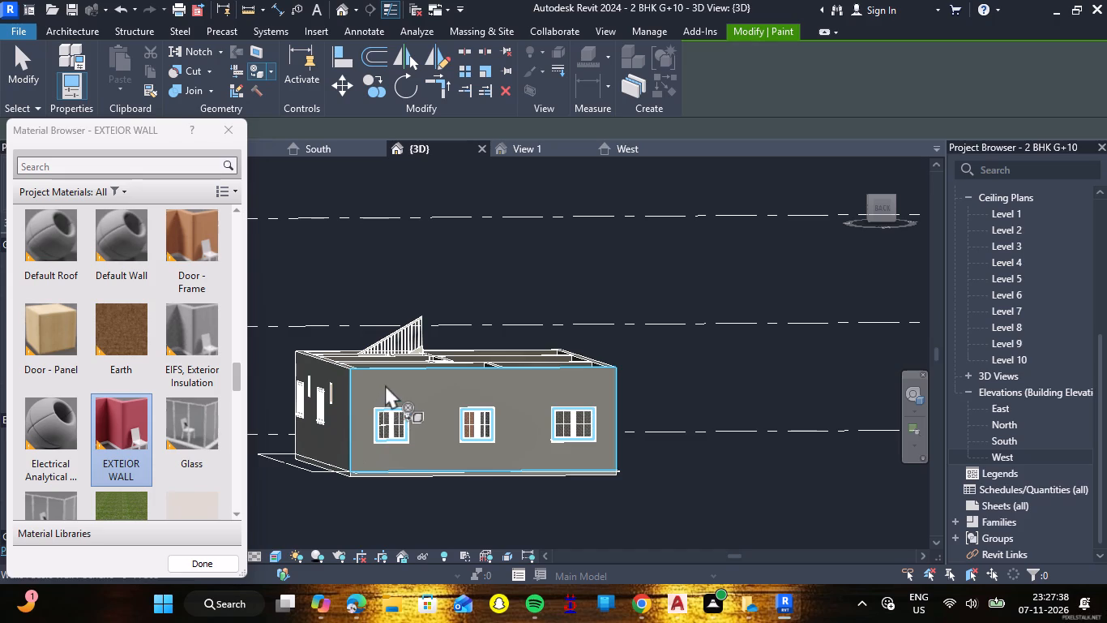
click(385, 385)
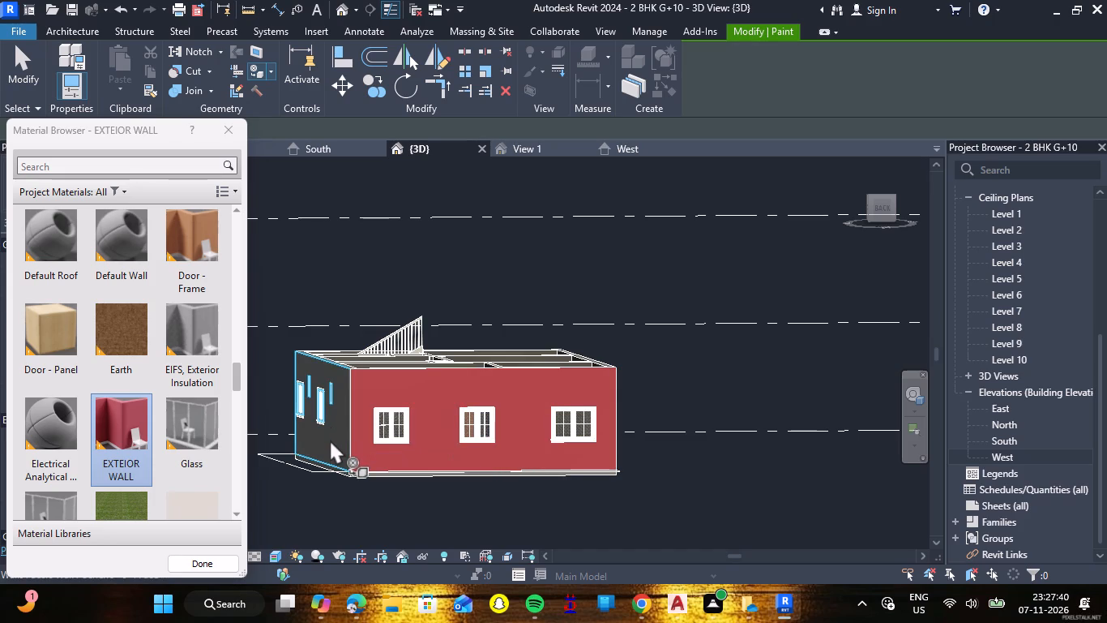
Paint the right-side exterior wall face and the front wall face around the large opening with EXTEIOR WALL, and finish painting.
shift+middle_drag(330, 440, 482, 440)
shift+right_drag(329, 440, 482, 440)
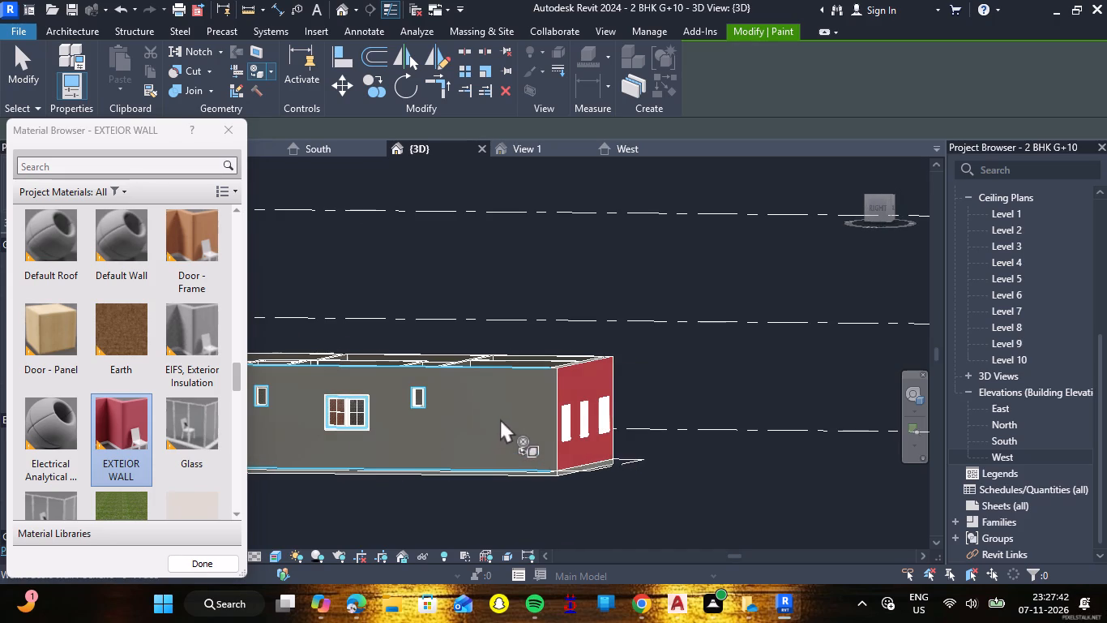
click(500, 421)
shift+middle_drag(493, 440, 544, 440)
shift+right_drag(493, 440, 544, 440)
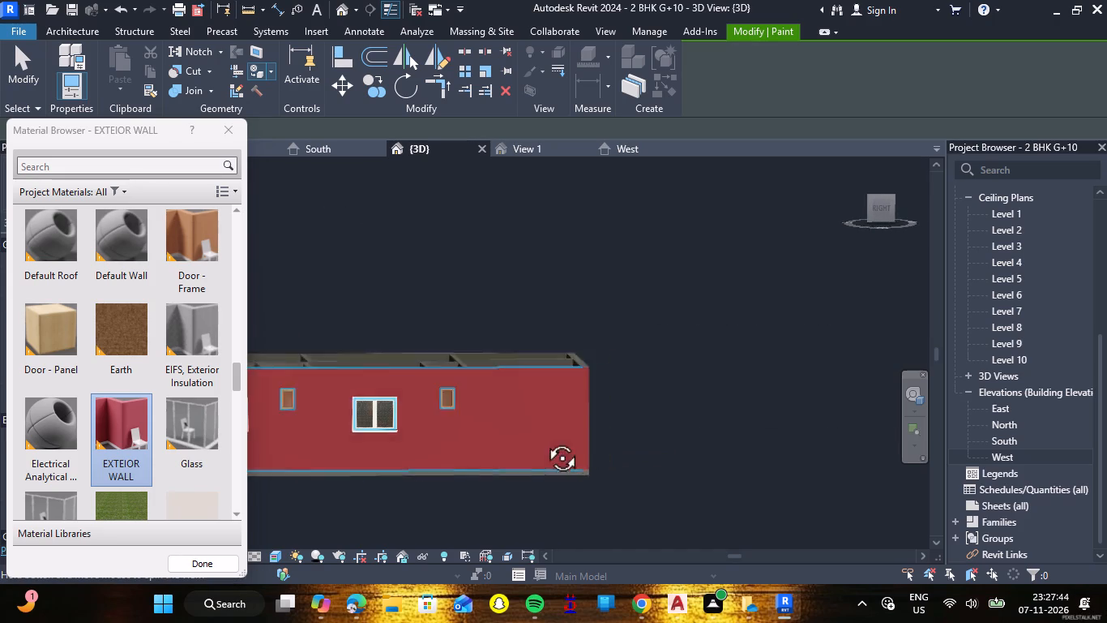
shift+middle_drag(544, 440, 757, 467)
shift+right_drag(544, 440, 757, 467)
right_drag(688, 453, 687, 452)
shift+middle_drag(687, 452, 647, 440)
right_drag(687, 452, 647, 440)
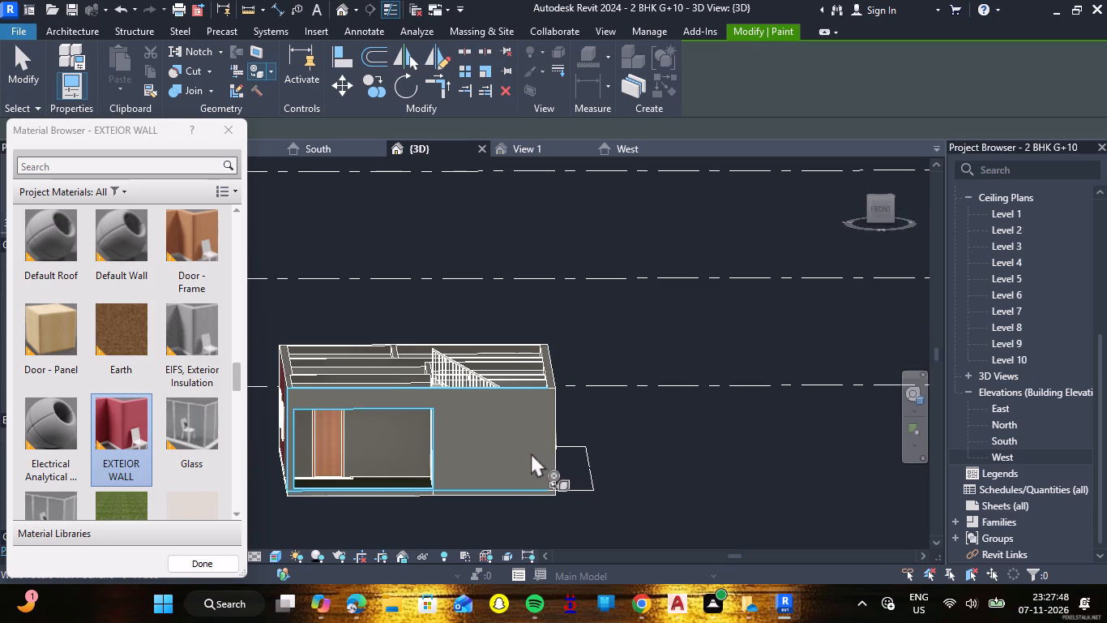
click(531, 453)
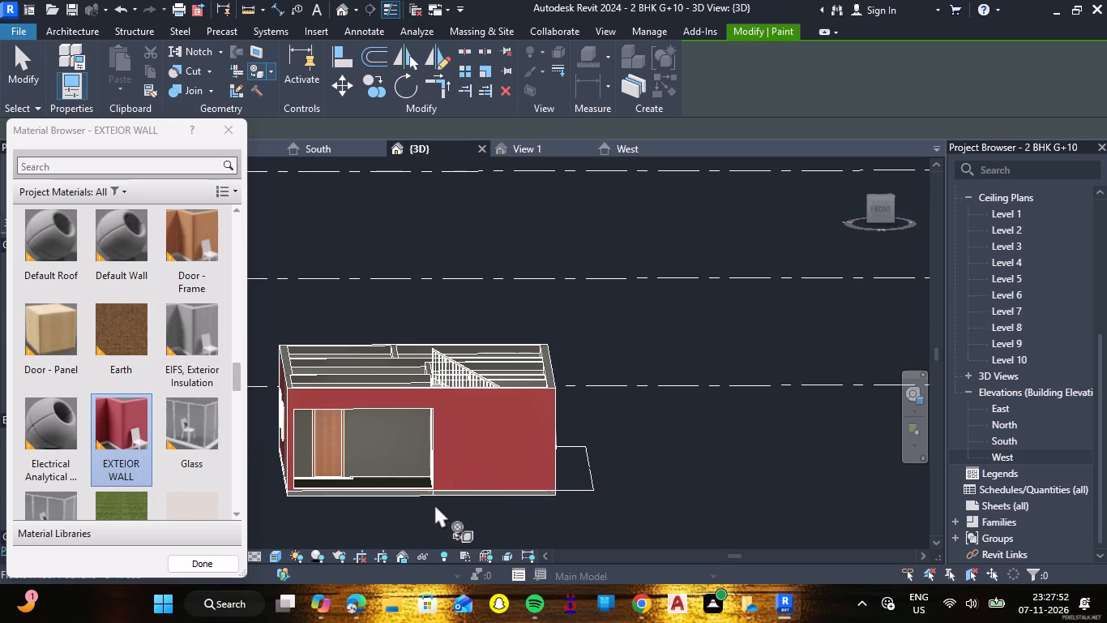
key(Escape)
Examine the front of the building around the large opening, including the door, floor edge and staircase inside.
scroll(292, 502, up, 4)
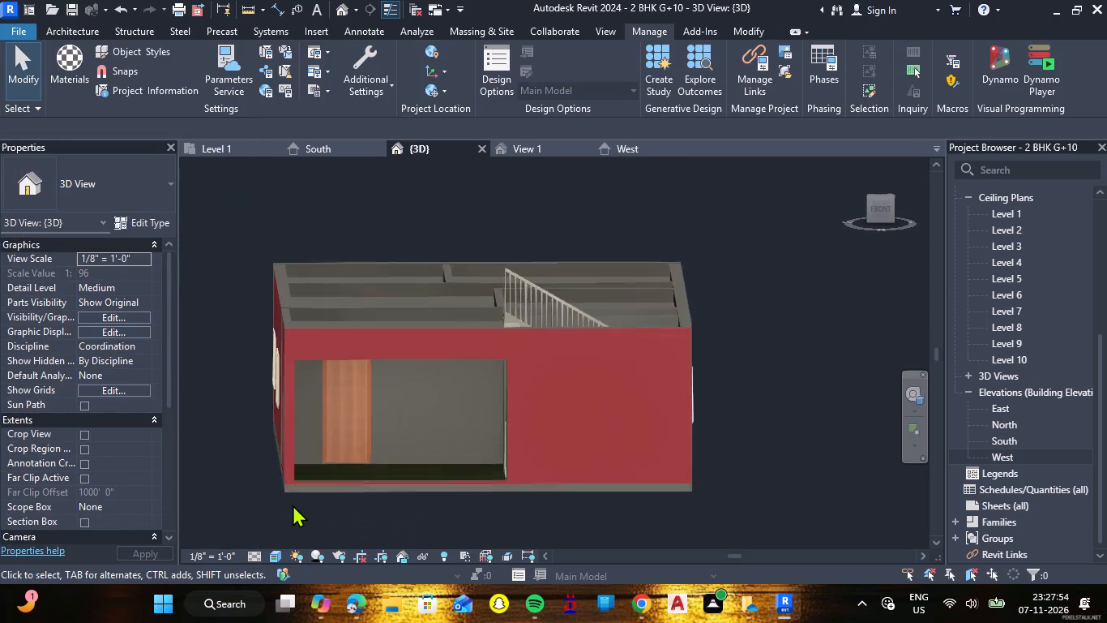
scroll(303, 505, up, 4)
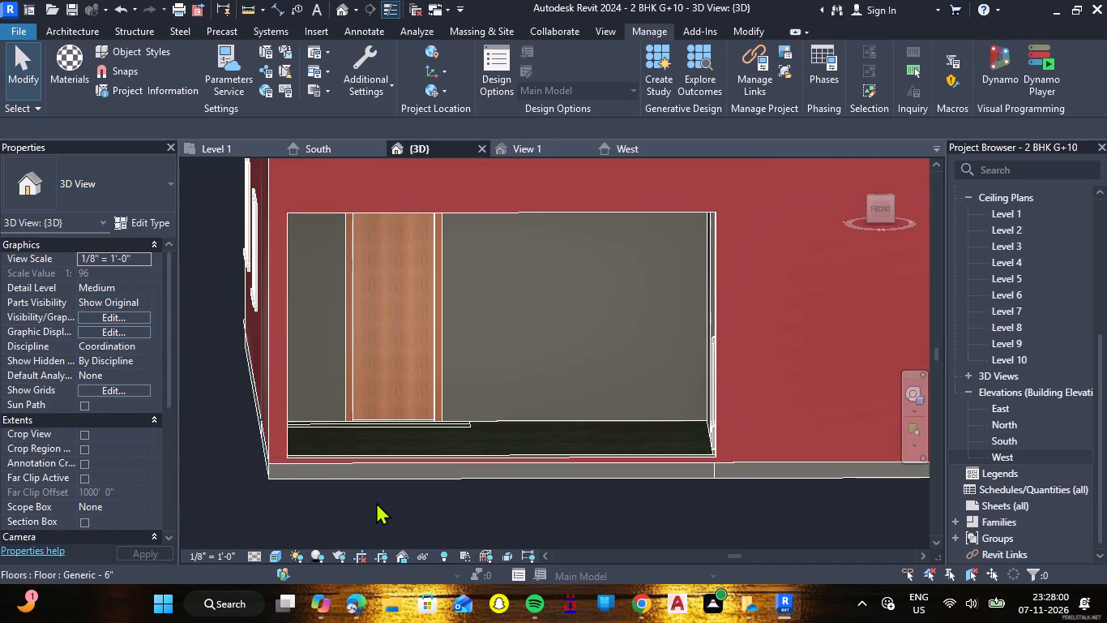
shift+middle_drag(378, 505, 386, 427)
shift+middle_drag(386, 427, 371, 483)
shift+right_drag(386, 427, 371, 483)
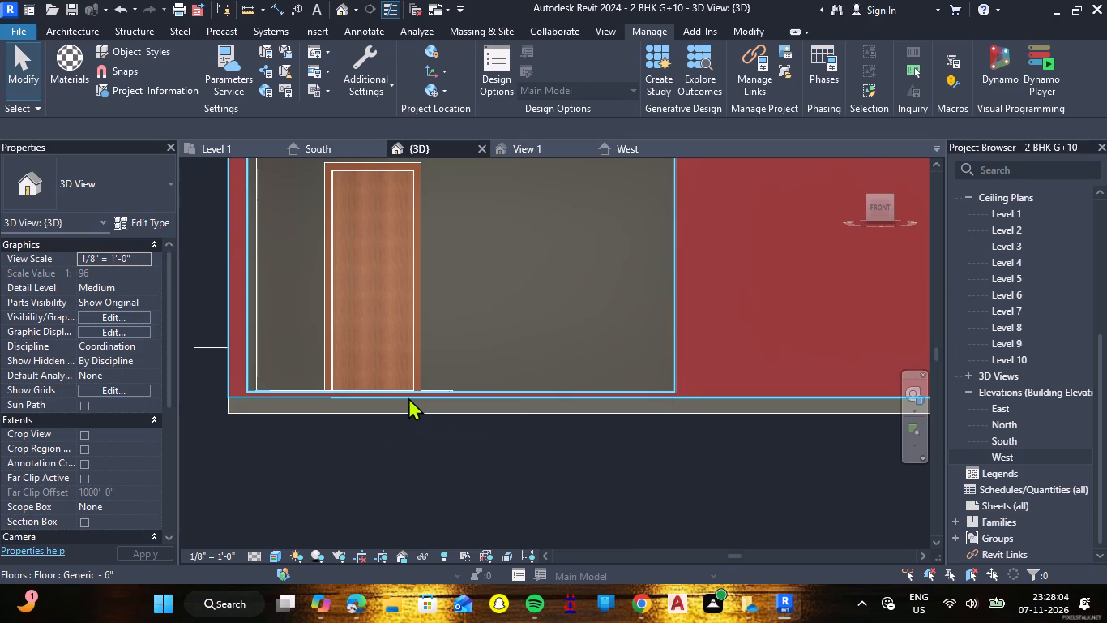
scroll(408, 441, down, 6)
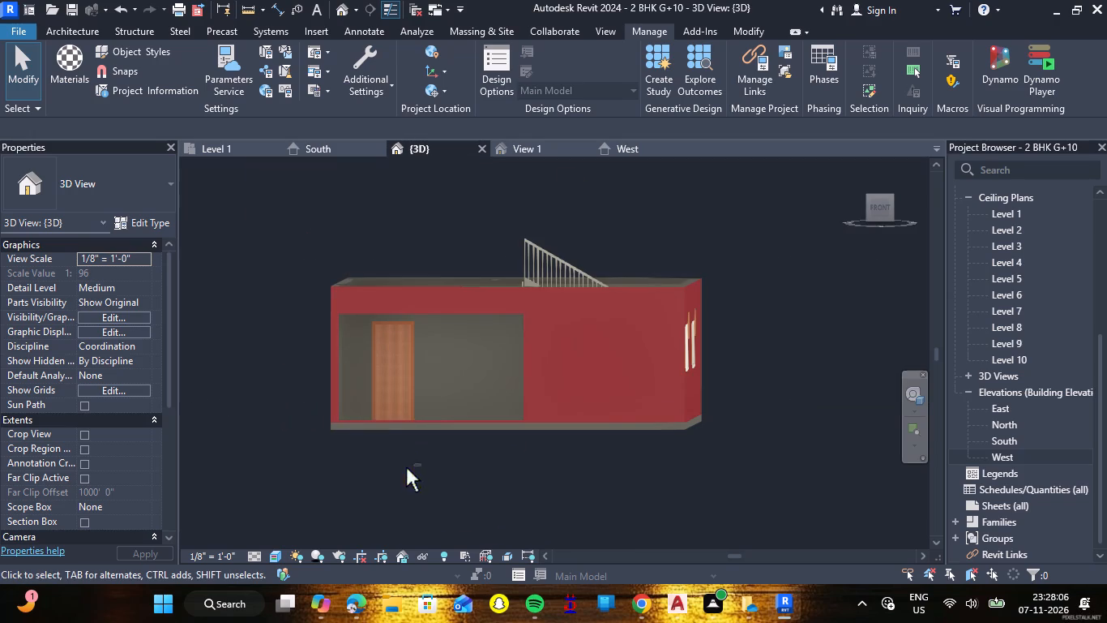
shift+middle_drag(406, 468, 448, 486)
shift+right_drag(406, 468, 448, 486)
scroll(610, 402, up, 8)
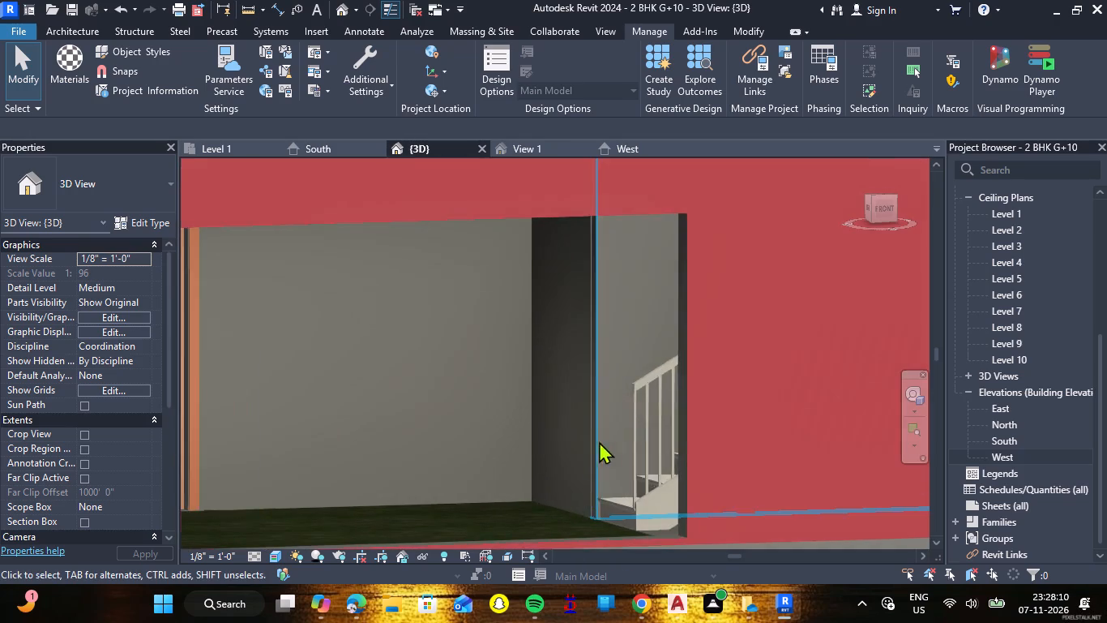
scroll(561, 491, down, 7)
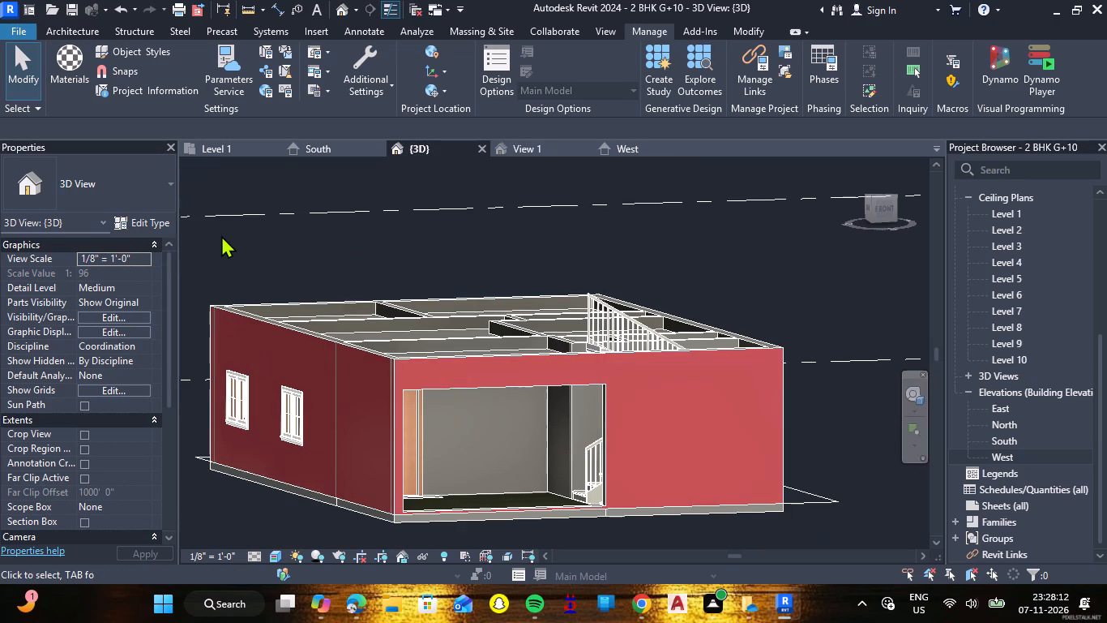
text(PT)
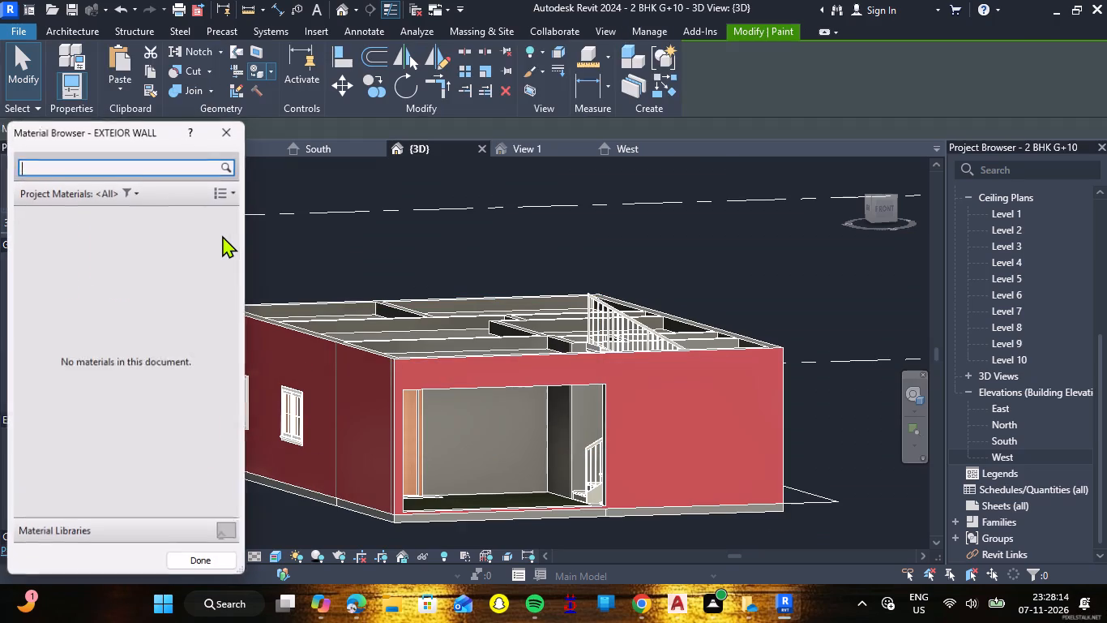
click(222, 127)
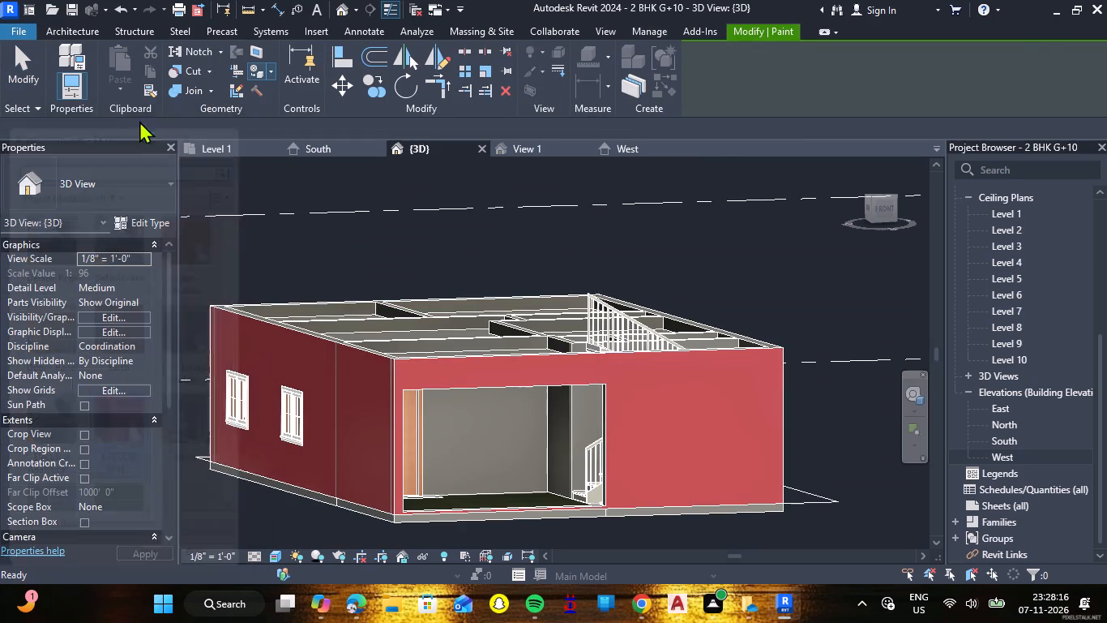
Duplicate the EXTEIOR WALL material together with its assets in the Material Browser.
click(88, 60)
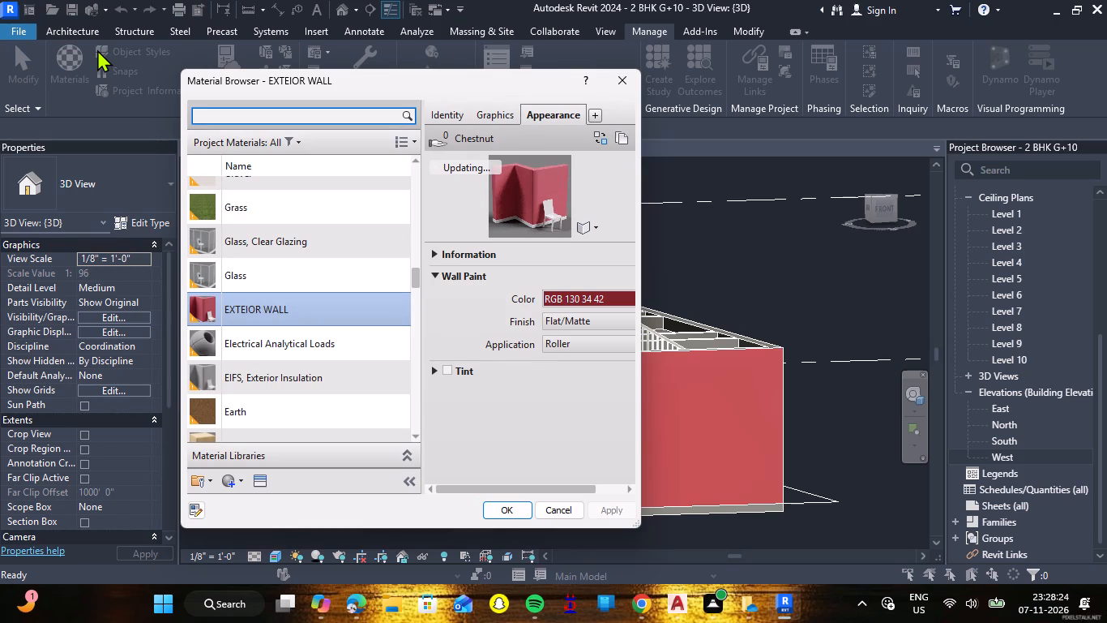
click(233, 483)
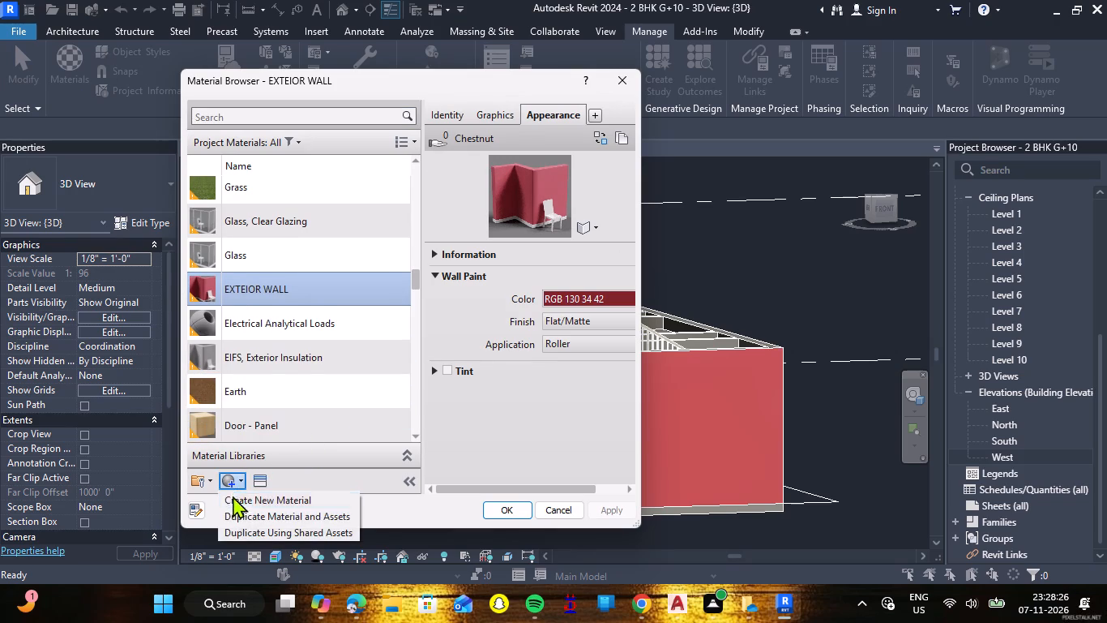
click(234, 516)
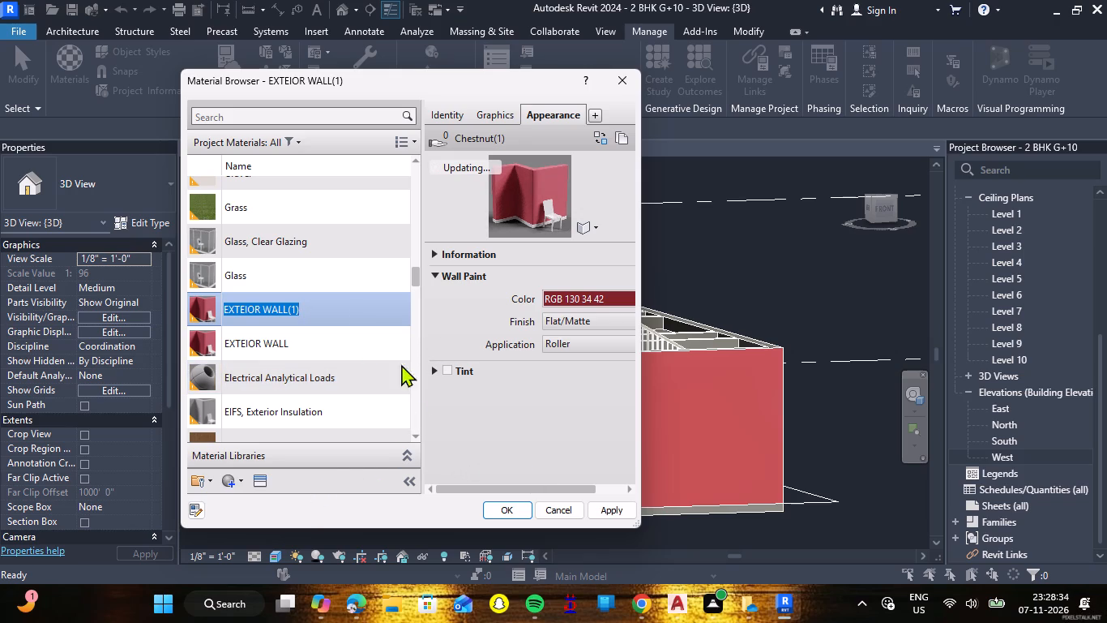
right_click(350, 313)
click(387, 414)
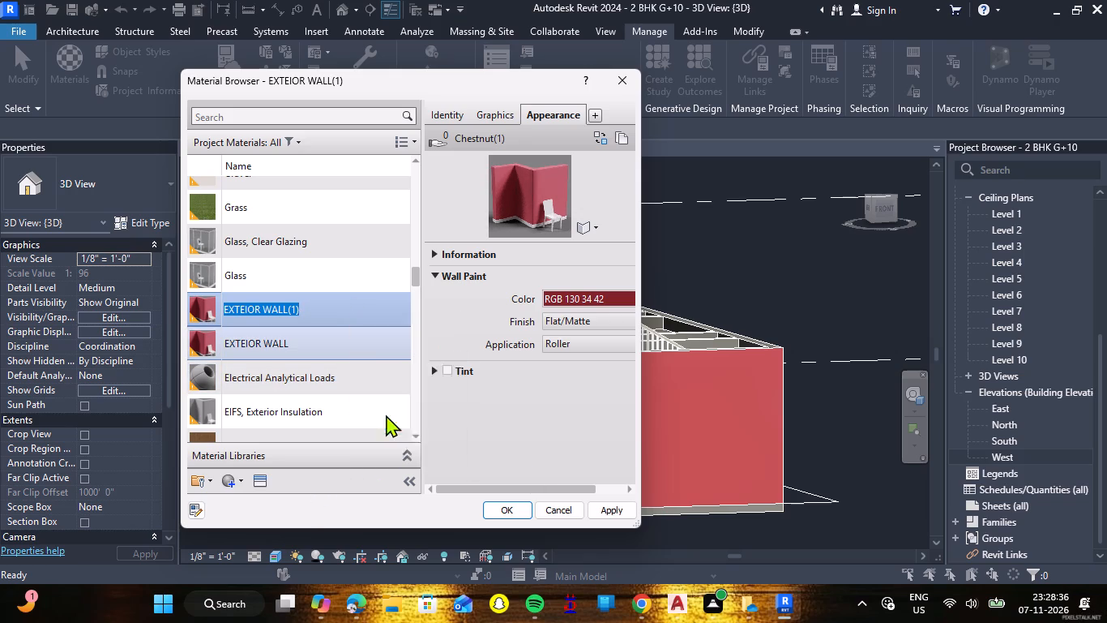
click(548, 446)
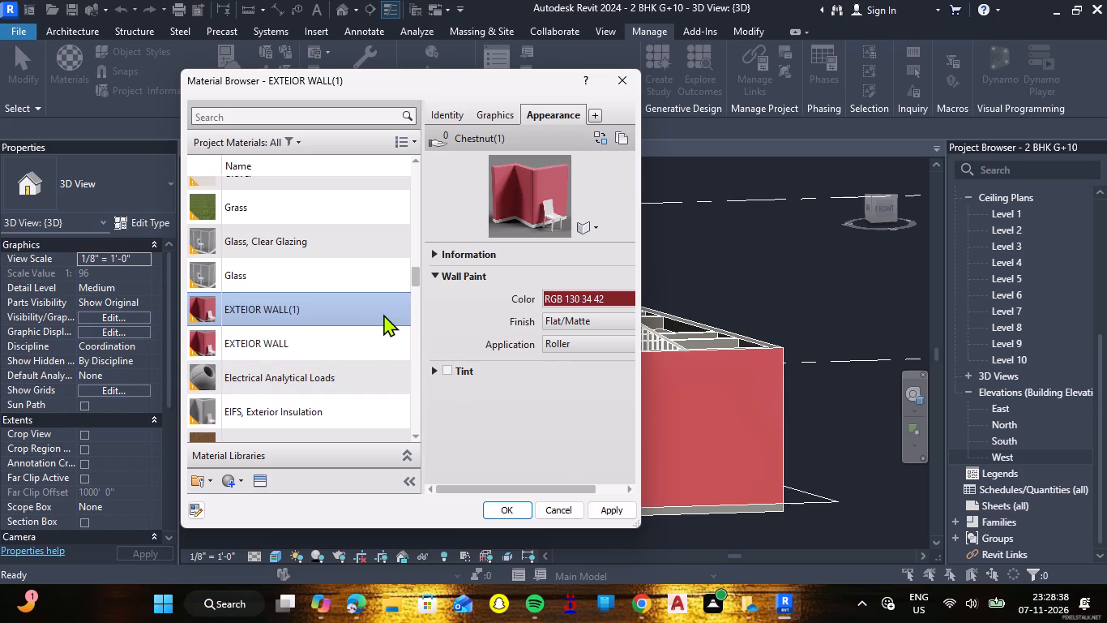
Create a new material and name it MARBLE.
click(240, 485)
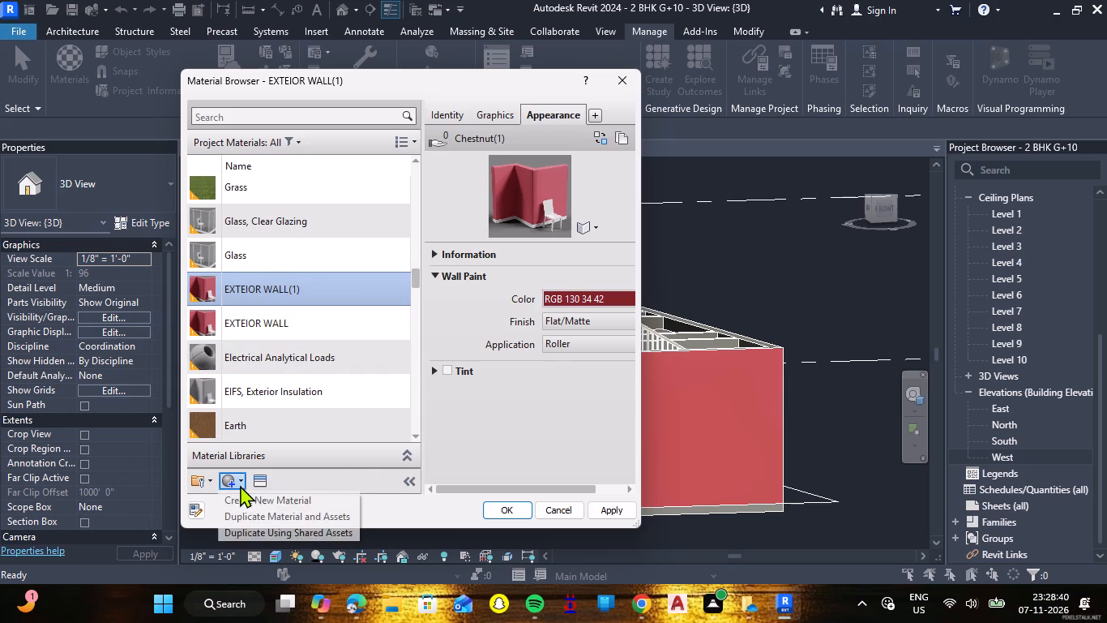
click(250, 502)
right_click(320, 287)
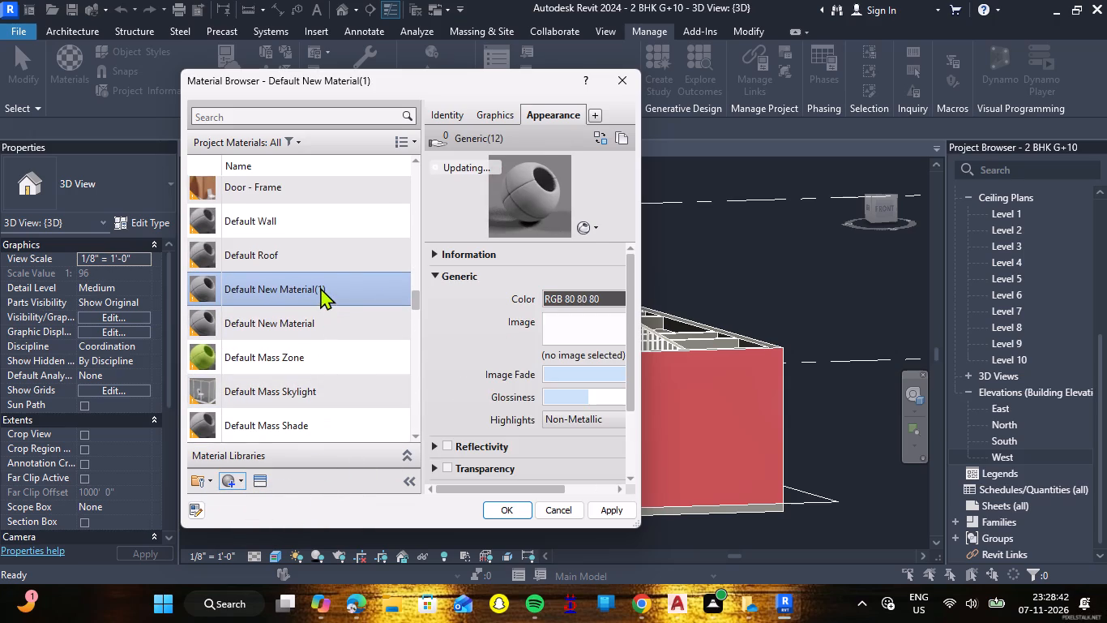
click(379, 346)
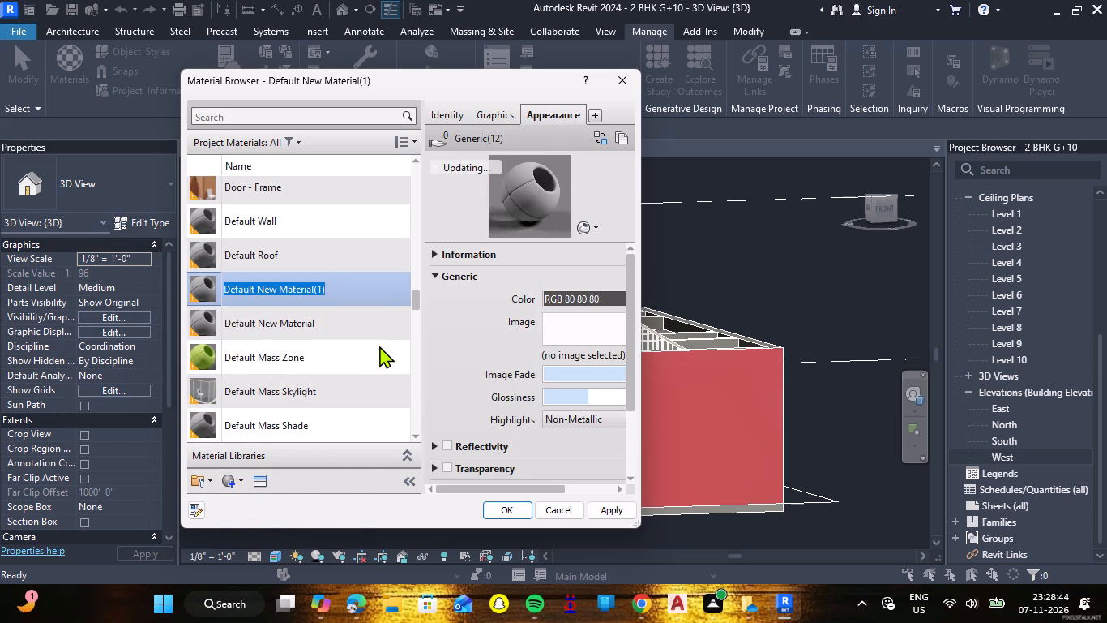
key(BackSpace)
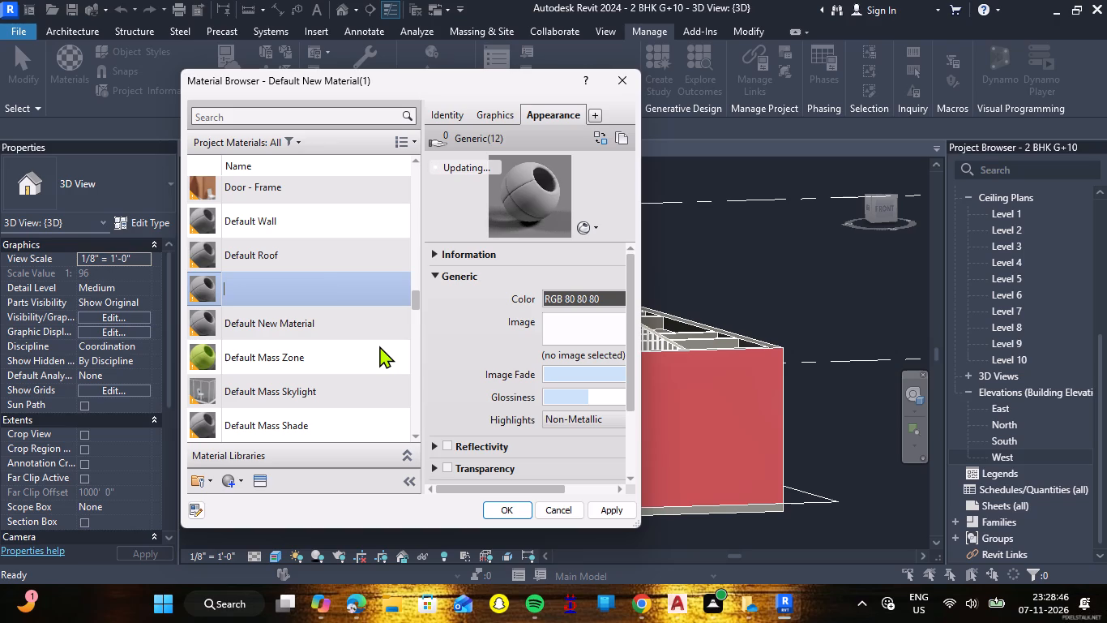
text(MARBLE)
key(space)
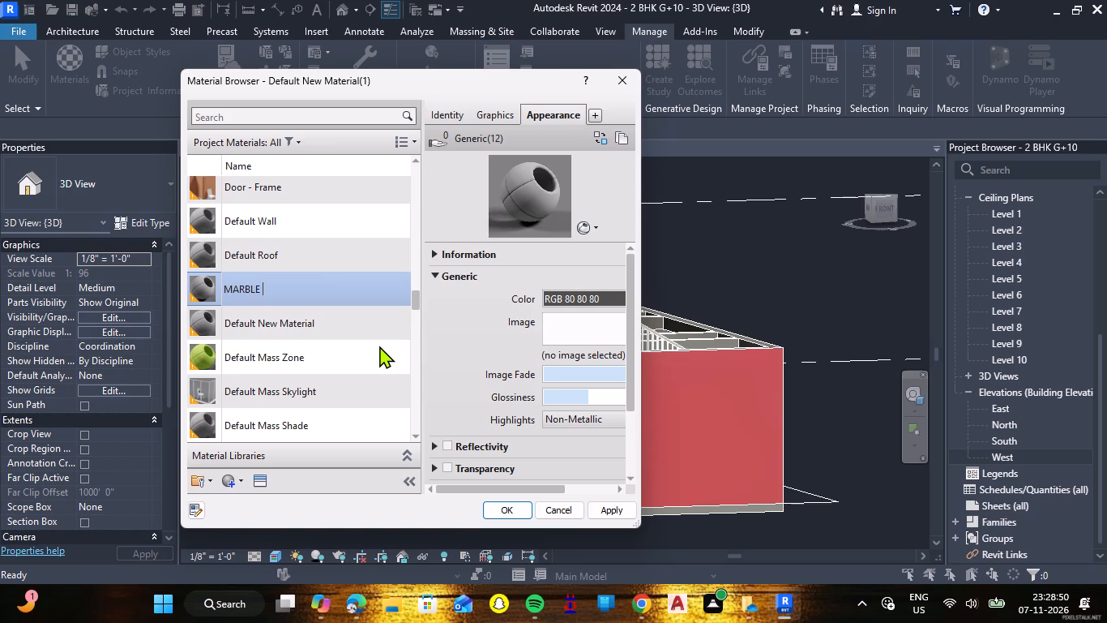
key(Return)
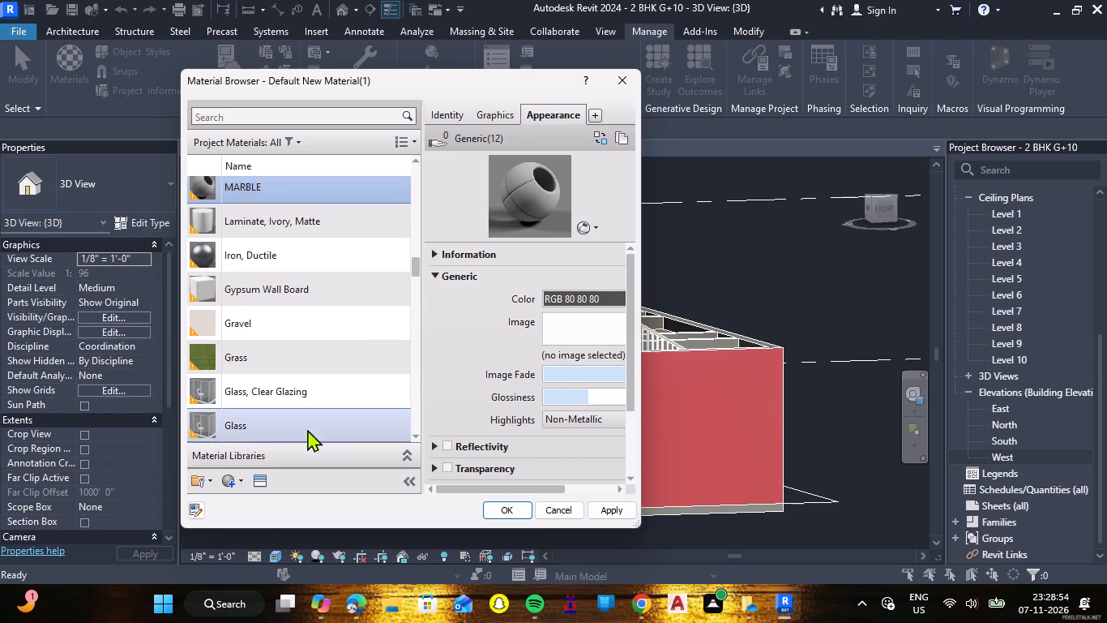
Open the Asset Browser for the MARBLE material and look through the categories of the Autodesk Physical Assets library.
click(263, 477)
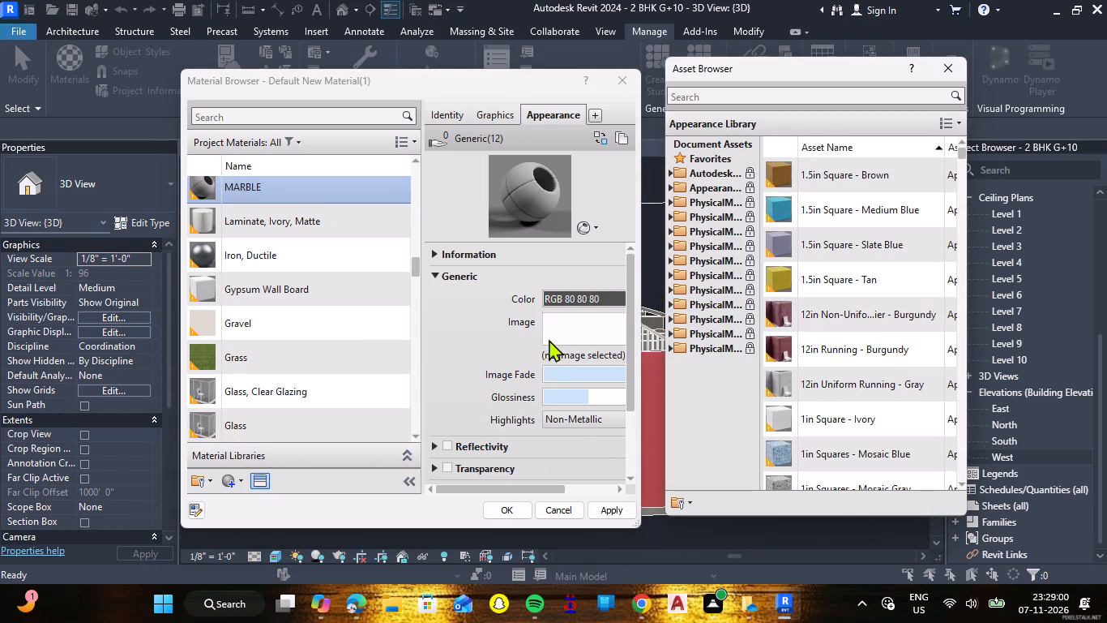
click(696, 170)
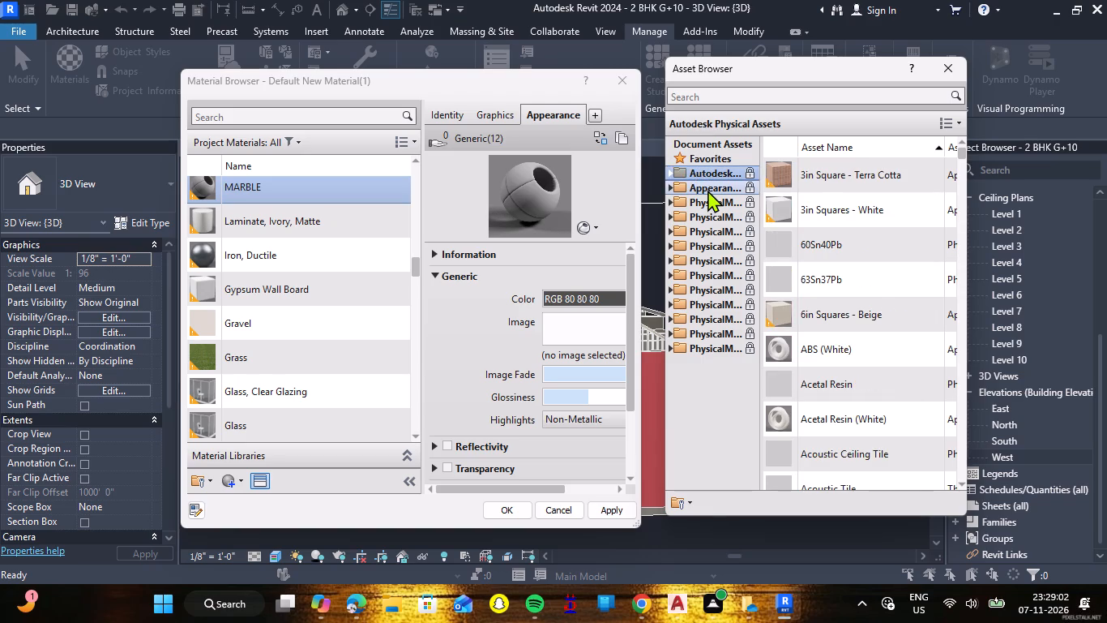
click(707, 190)
click(705, 170)
click(669, 171)
scroll(700, 247, down, 2)
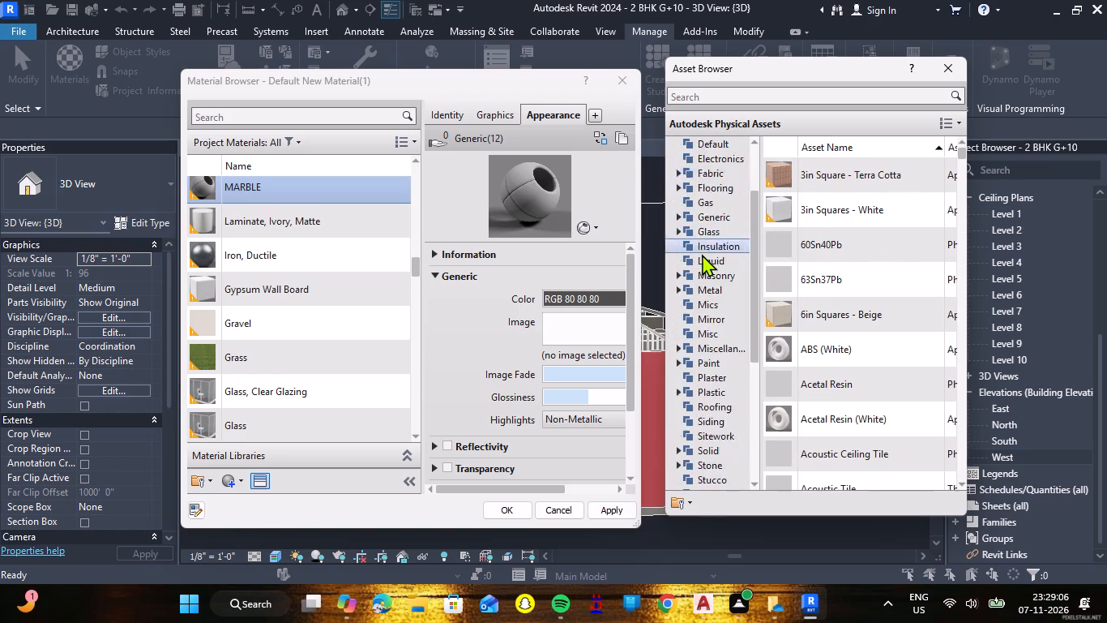
scroll(702, 254, down, 2)
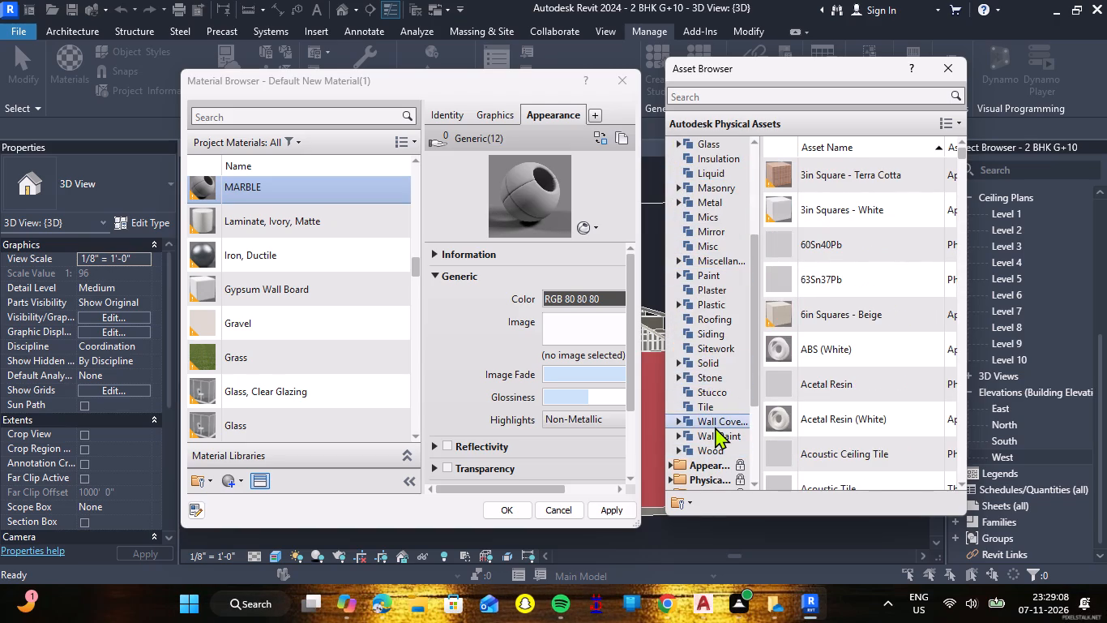
scroll(699, 251, up, 1)
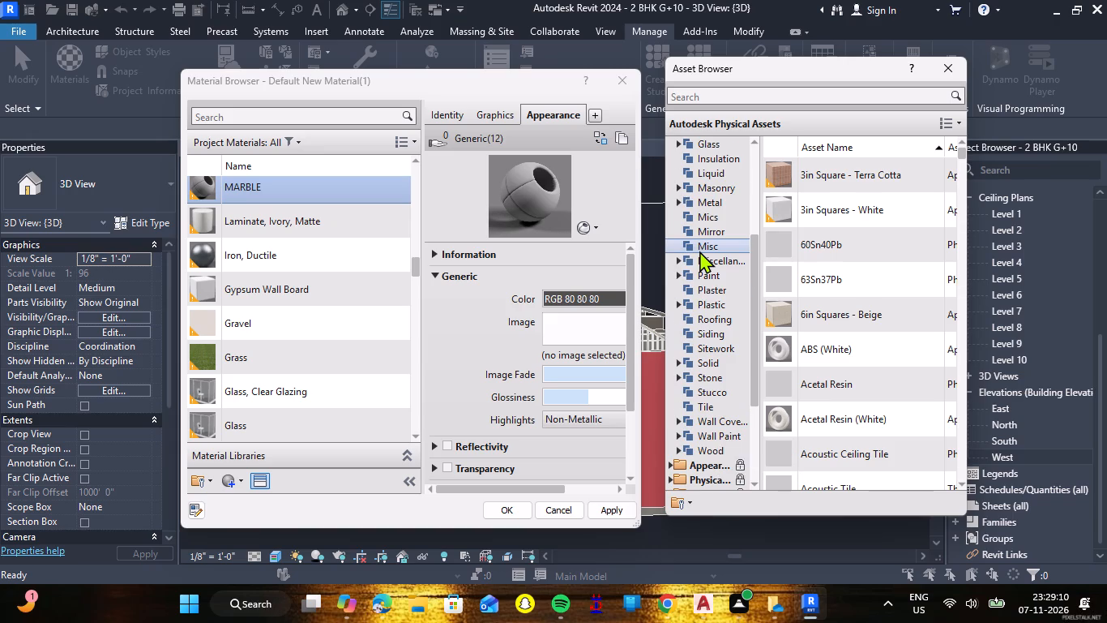
scroll(724, 186, up, 1)
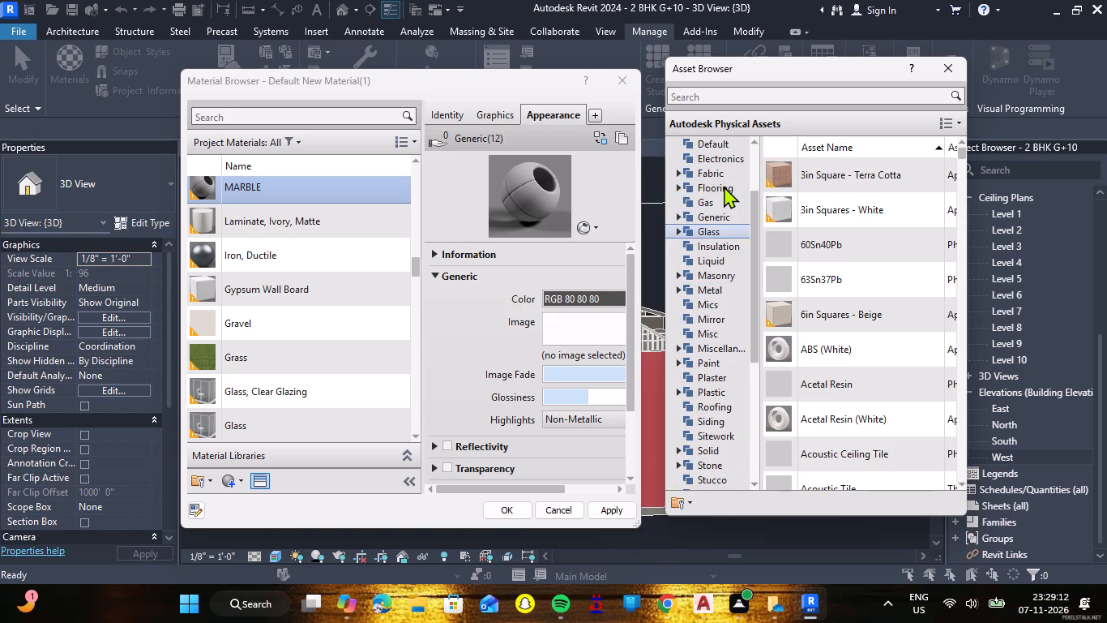
scroll(724, 186, up, 3)
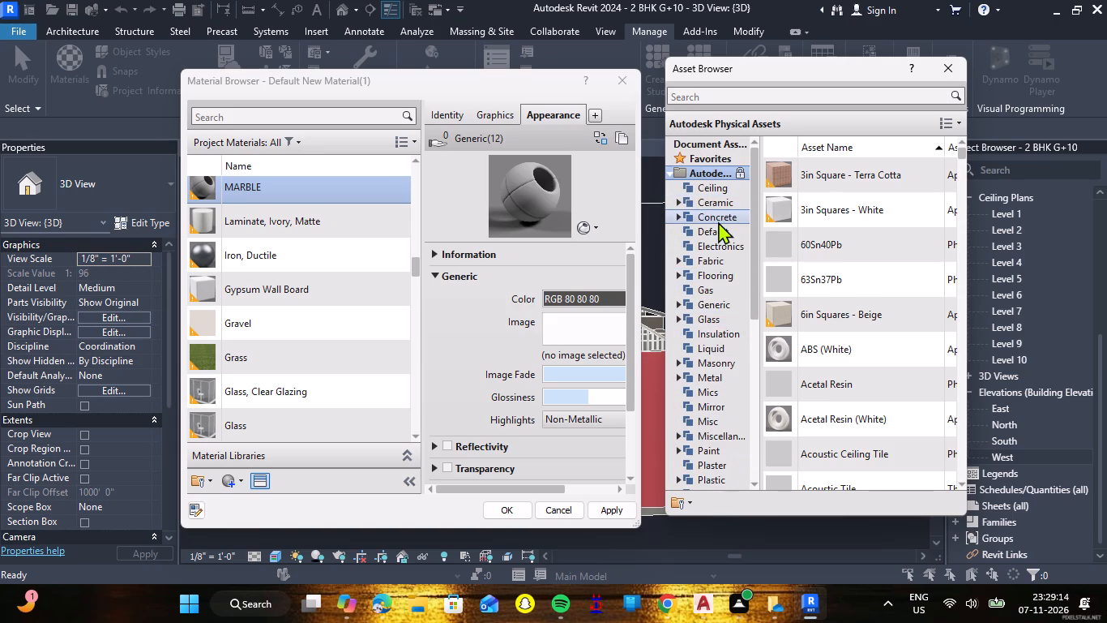
Examine the Ceramic, Wall Covering, Wall Paint and Stone assets, including Granite and Marble, for a suitable MARBLE appearance.
click(718, 221)
double_click(725, 197)
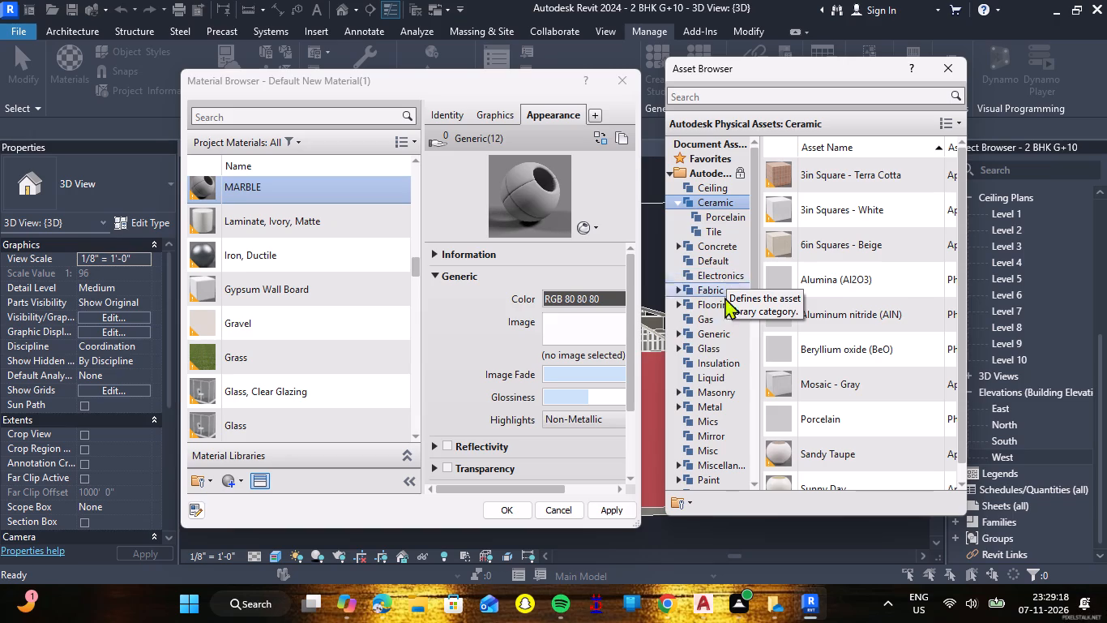
scroll(717, 365, down, 1)
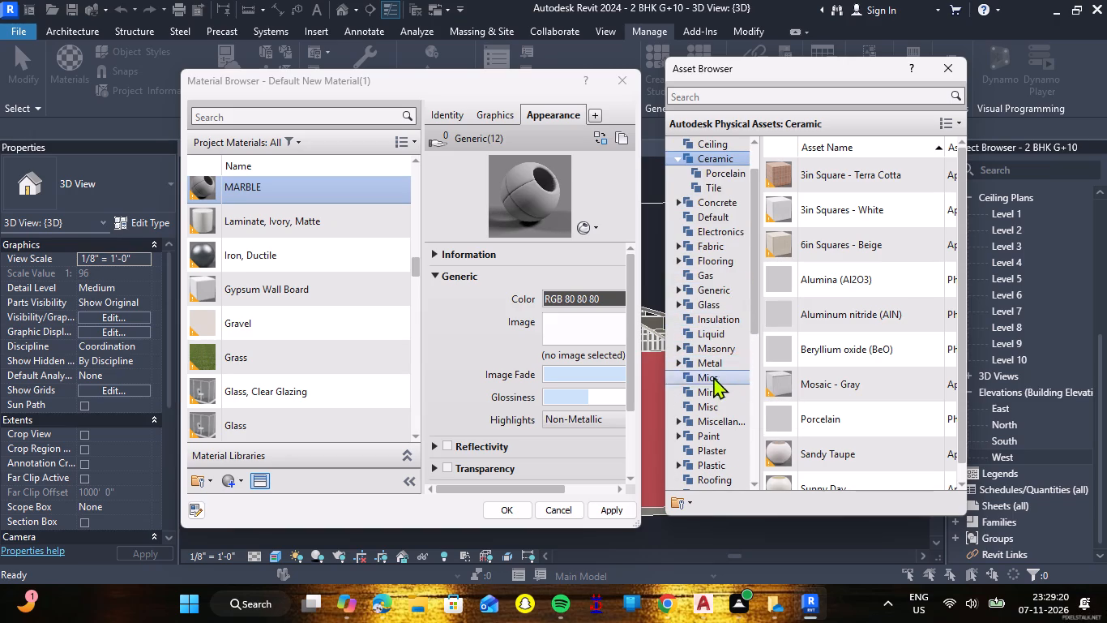
scroll(709, 432, down, 2)
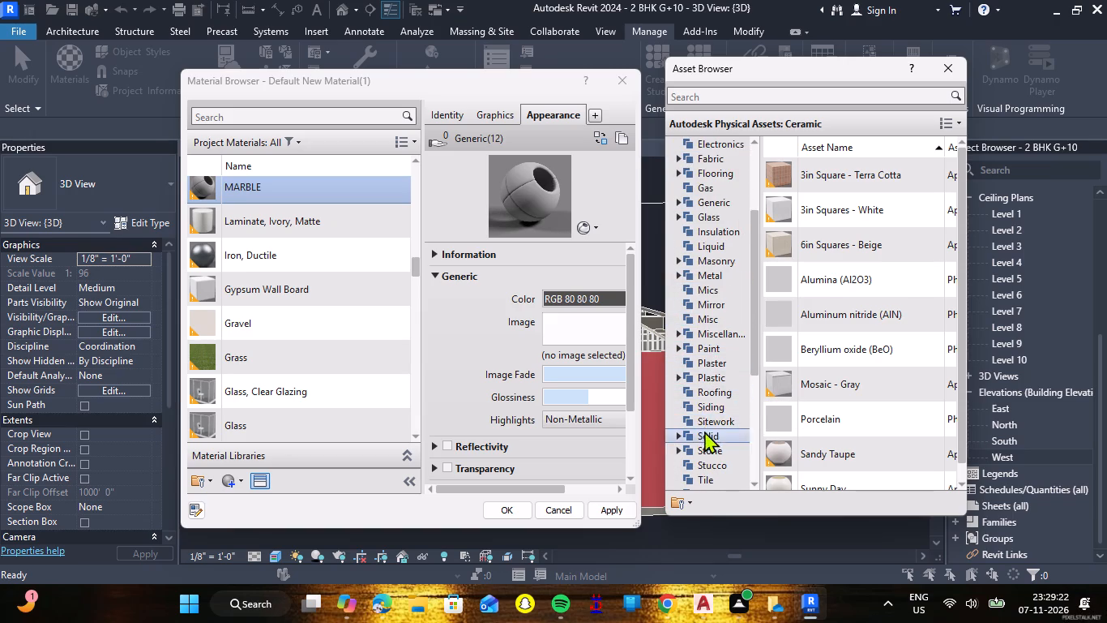
scroll(707, 427, down, 2)
double_click(710, 406)
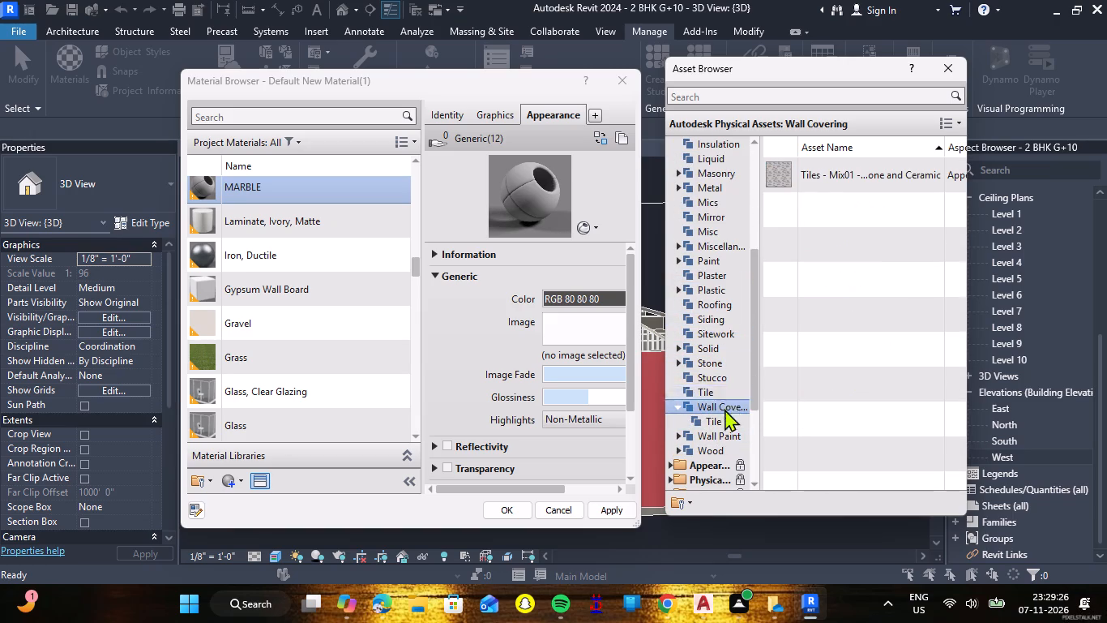
click(724, 415)
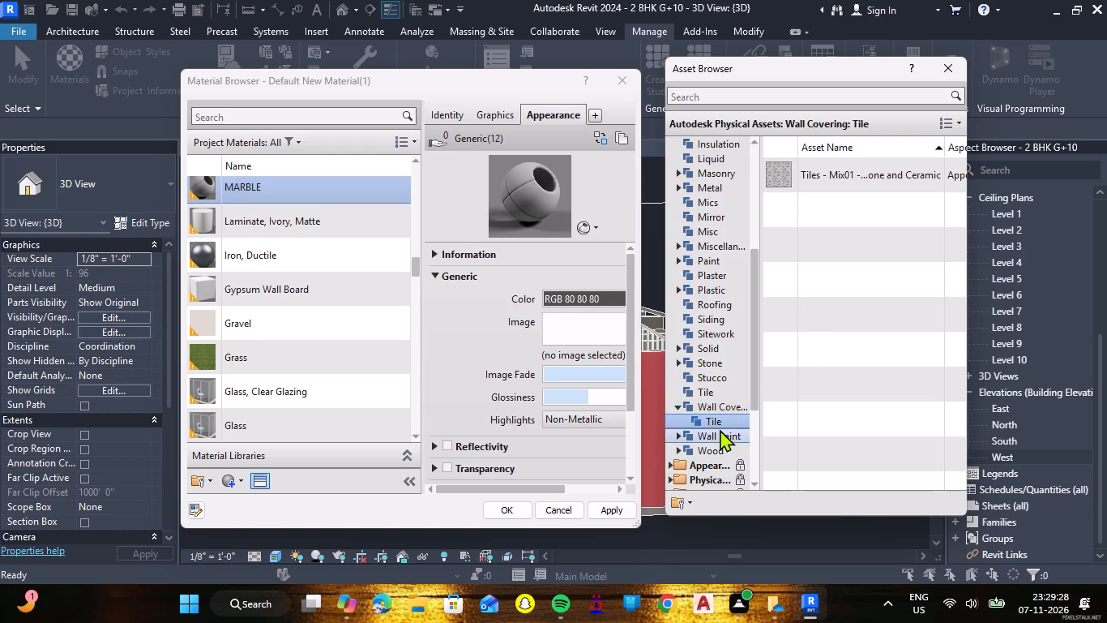
click(716, 441)
scroll(797, 324, down, 5)
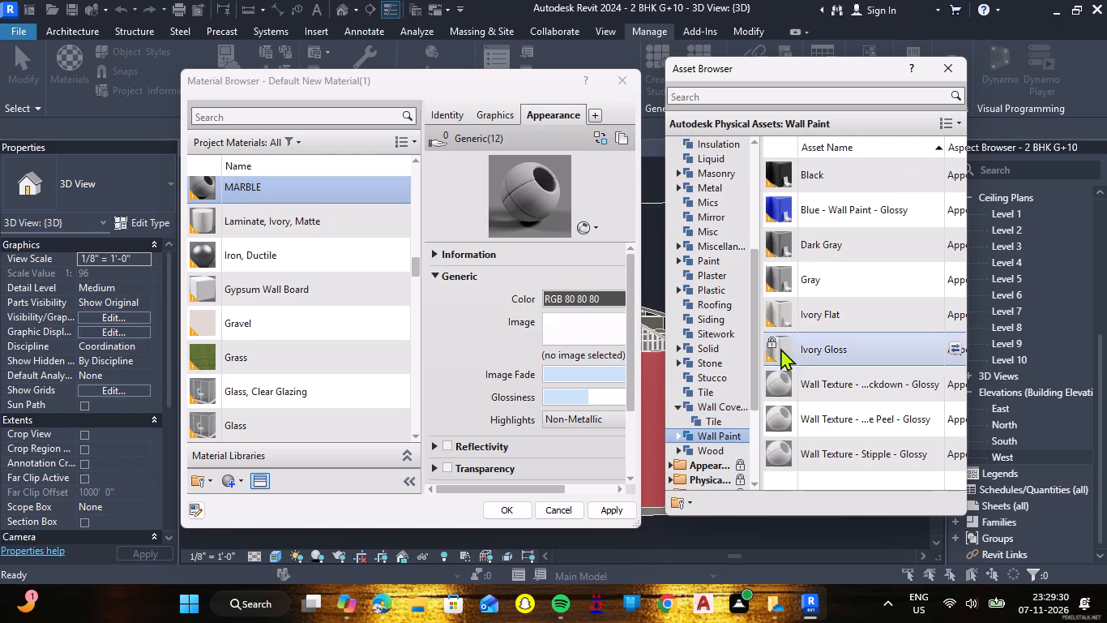
double_click(710, 362)
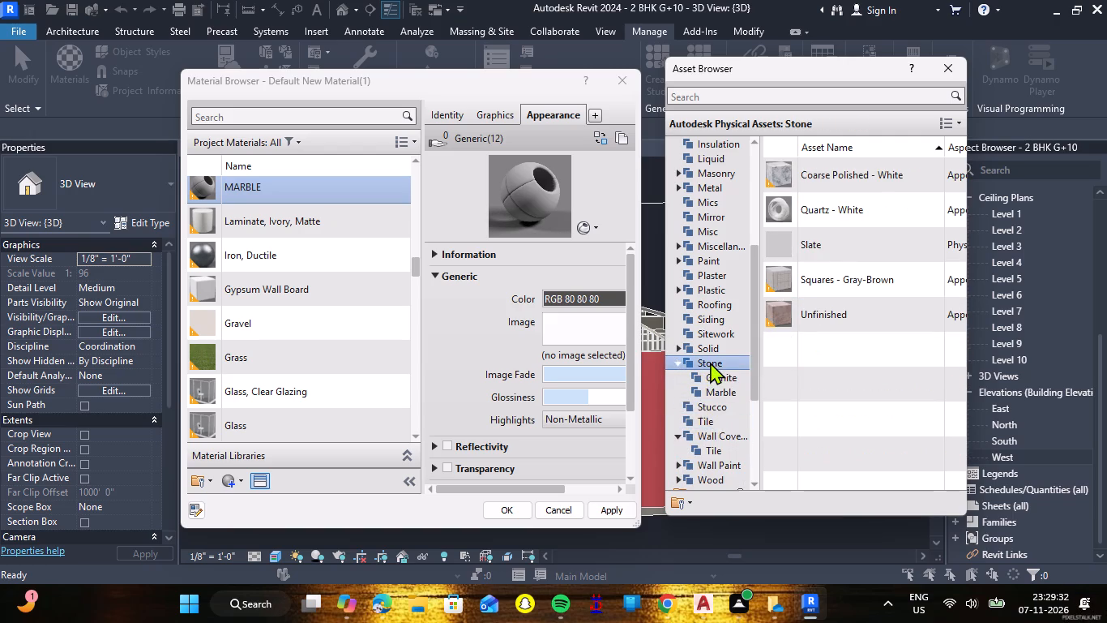
double_click(712, 380)
double_click(716, 387)
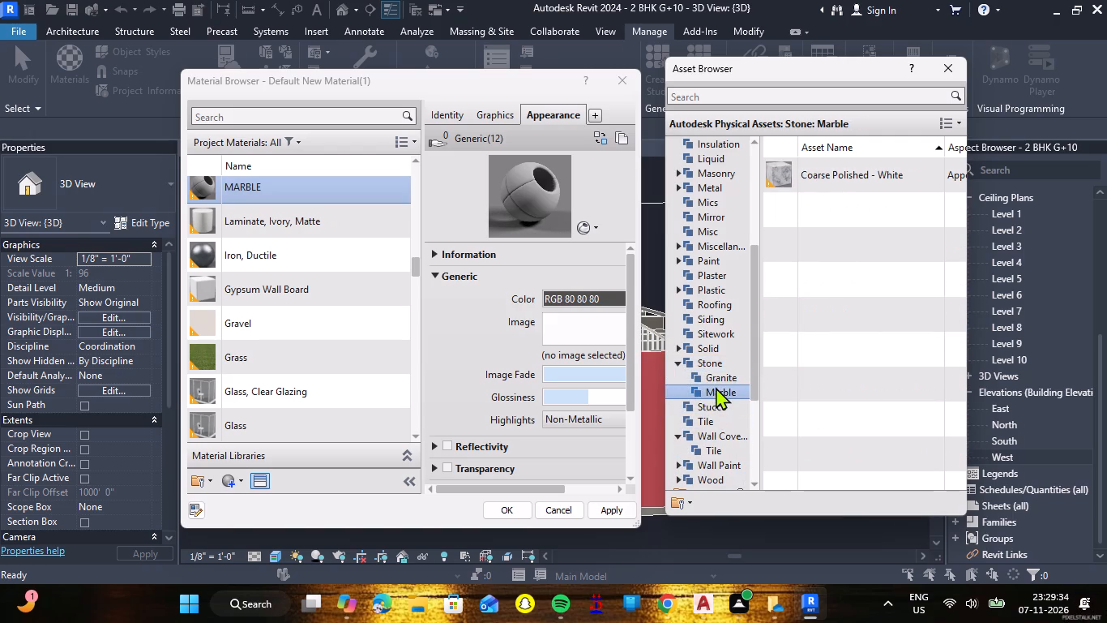
click(719, 397)
double_click(717, 383)
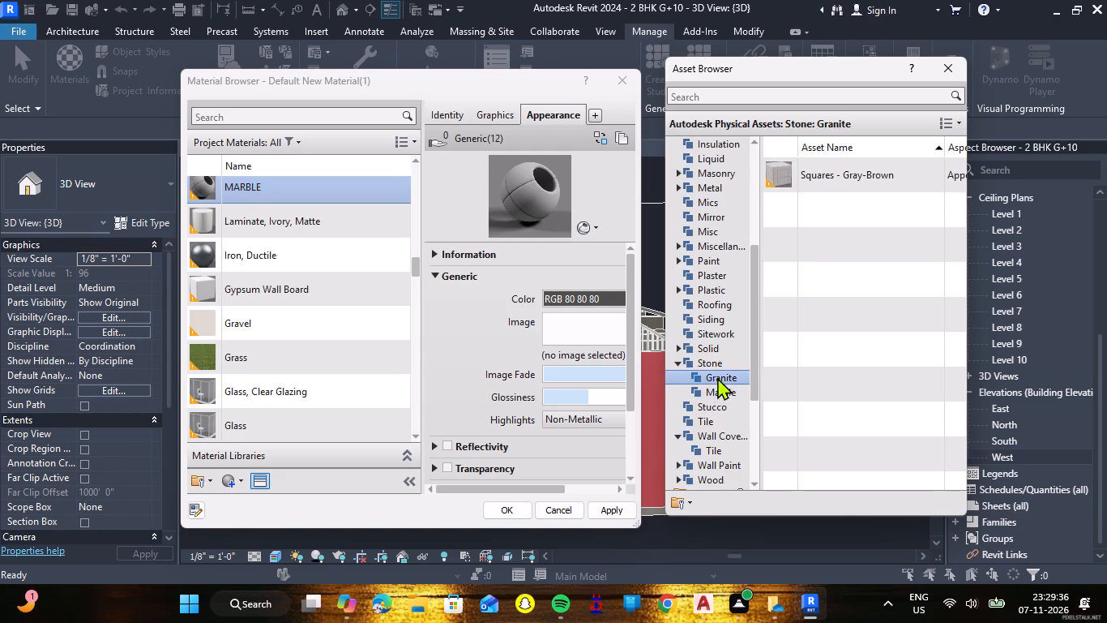
Examine the Paint and Paint: Glossy assets and the other categories in the Autodesk Physical Assets library for the MARBLE appearance.
click(712, 262)
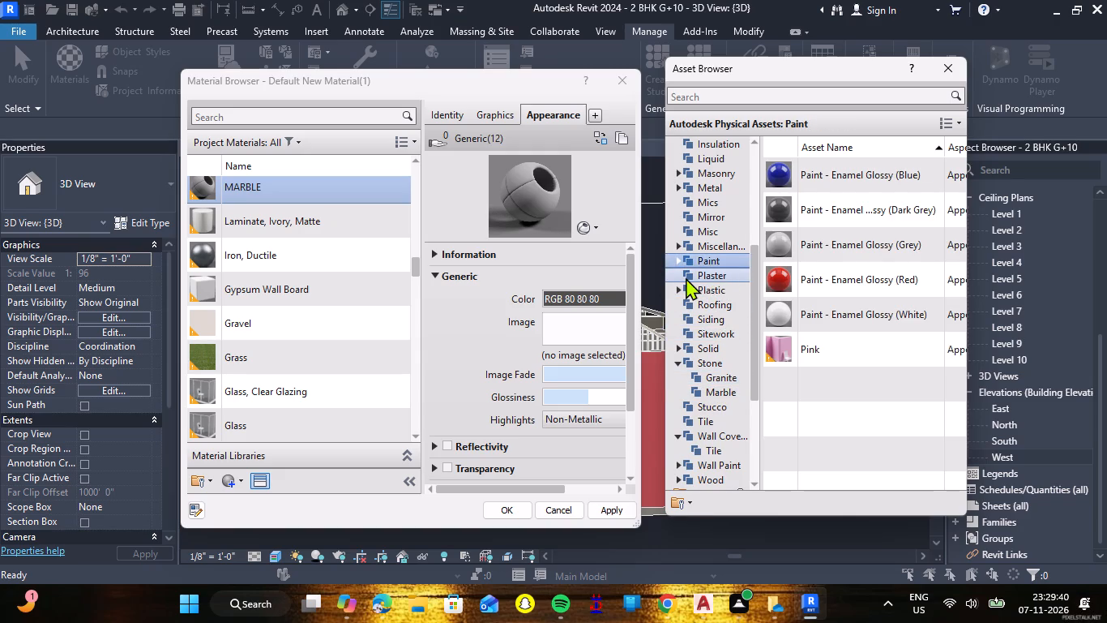
click(686, 277)
double_click(674, 256)
click(694, 279)
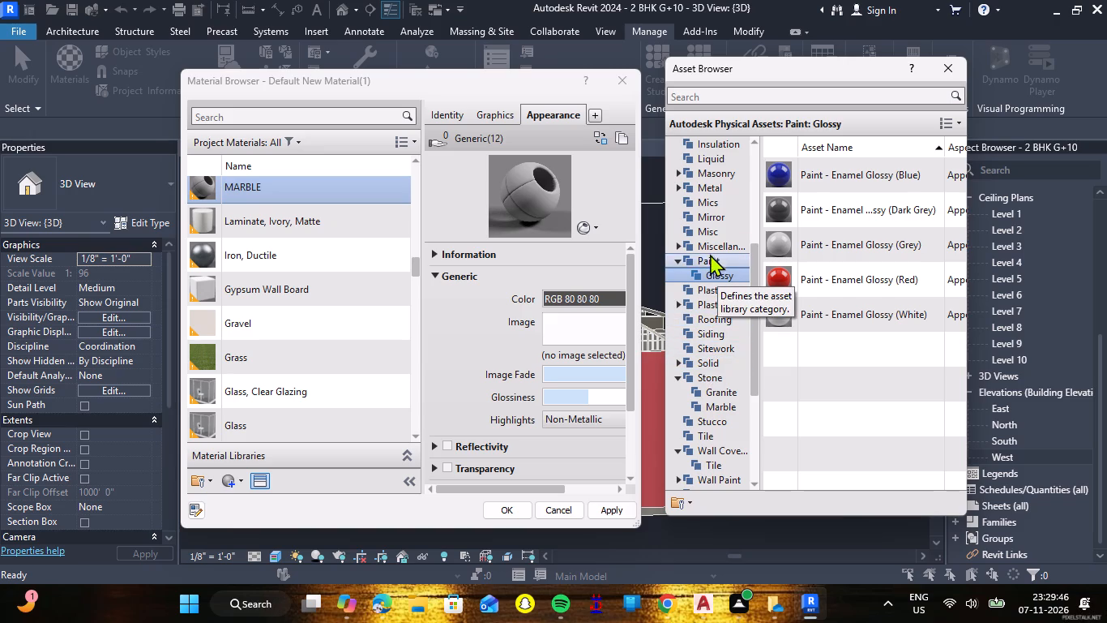
scroll(710, 243, up, 2)
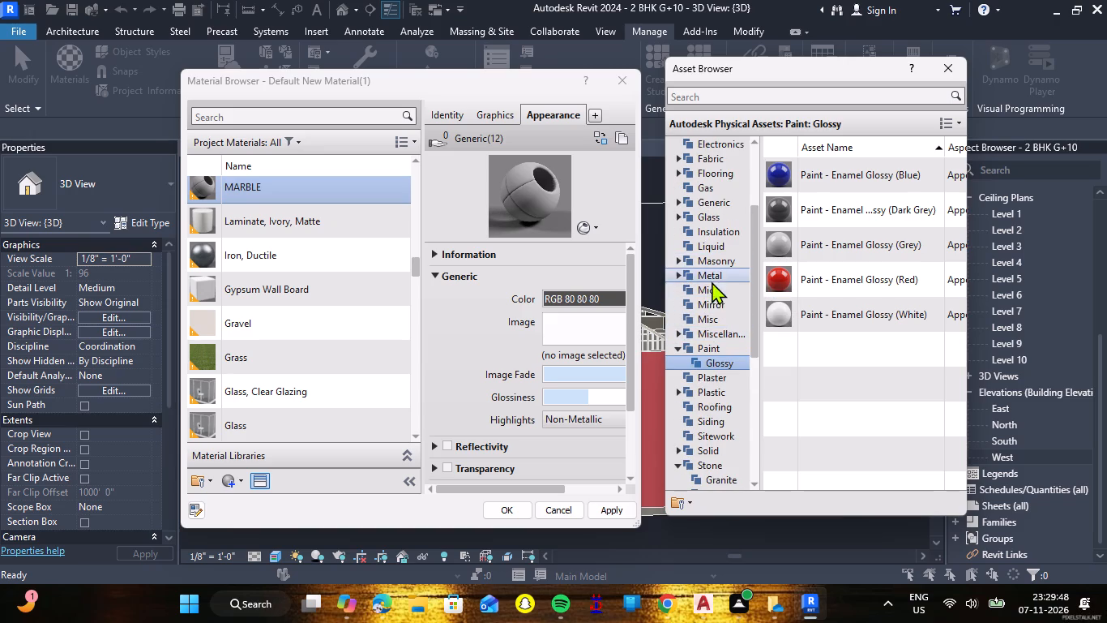
scroll(707, 278, up, 2)
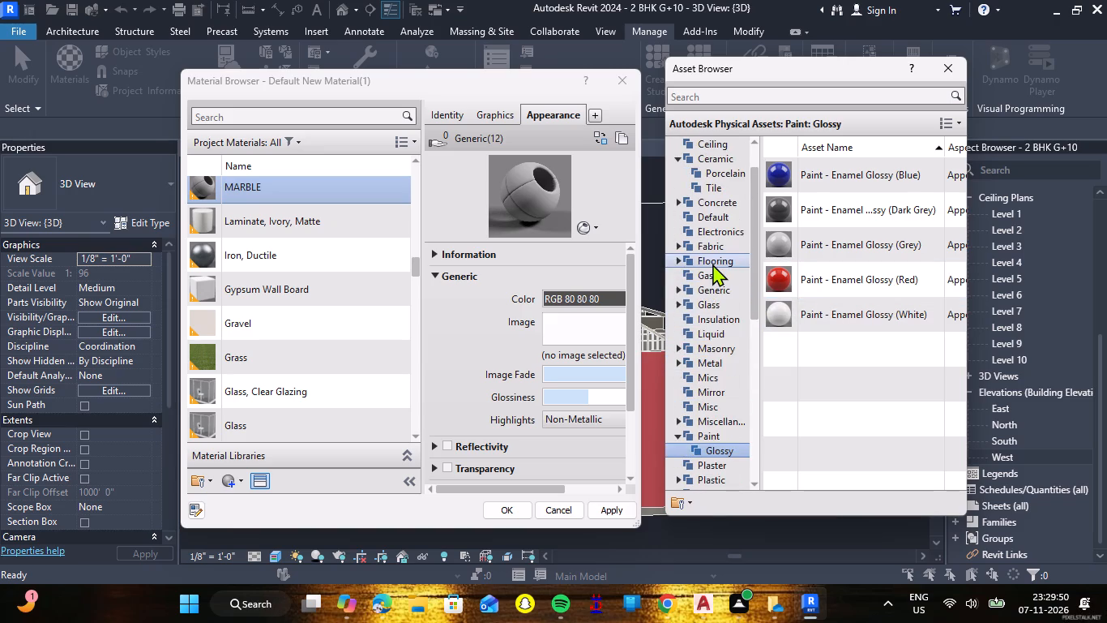
scroll(711, 255, up, 1)
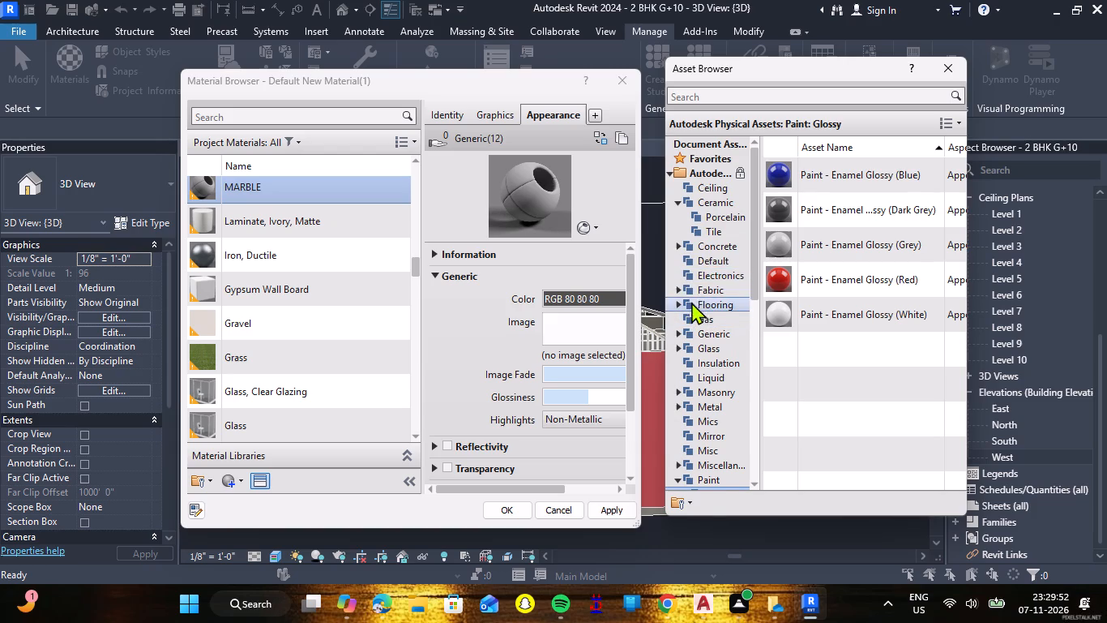
click(675, 200)
scroll(684, 183, down, 3)
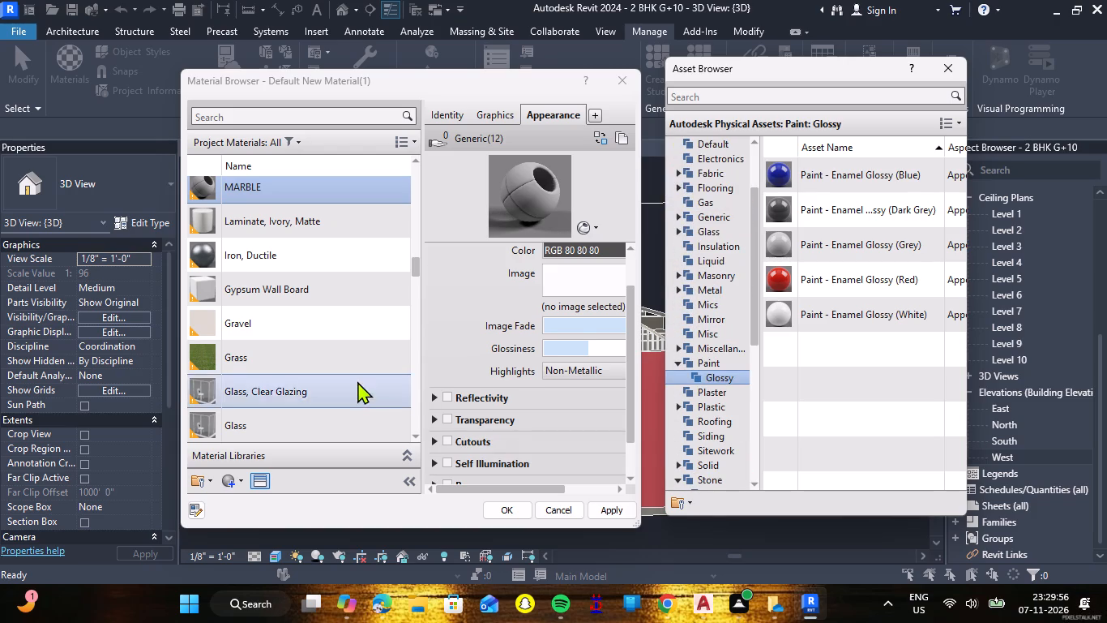
scroll(352, 406, down, 6)
scroll(719, 370, down, 5)
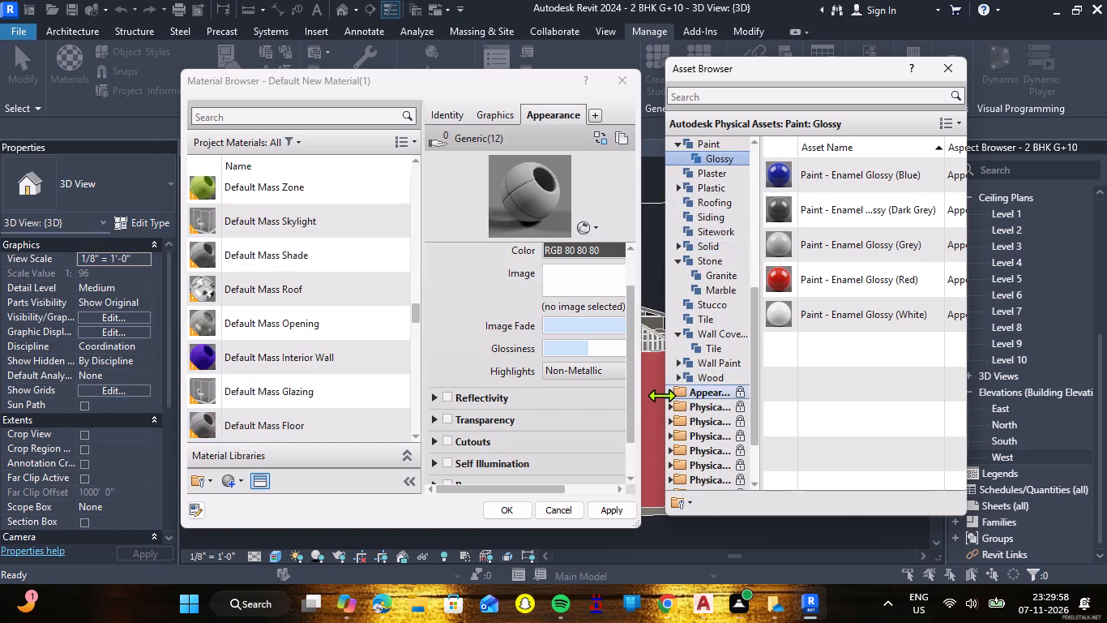
Examine the Appearance Library's Paint assets, including Glossy, Metal Flake, Metallic and Powder Coat, for a MARBLE appearance.
click(670, 397)
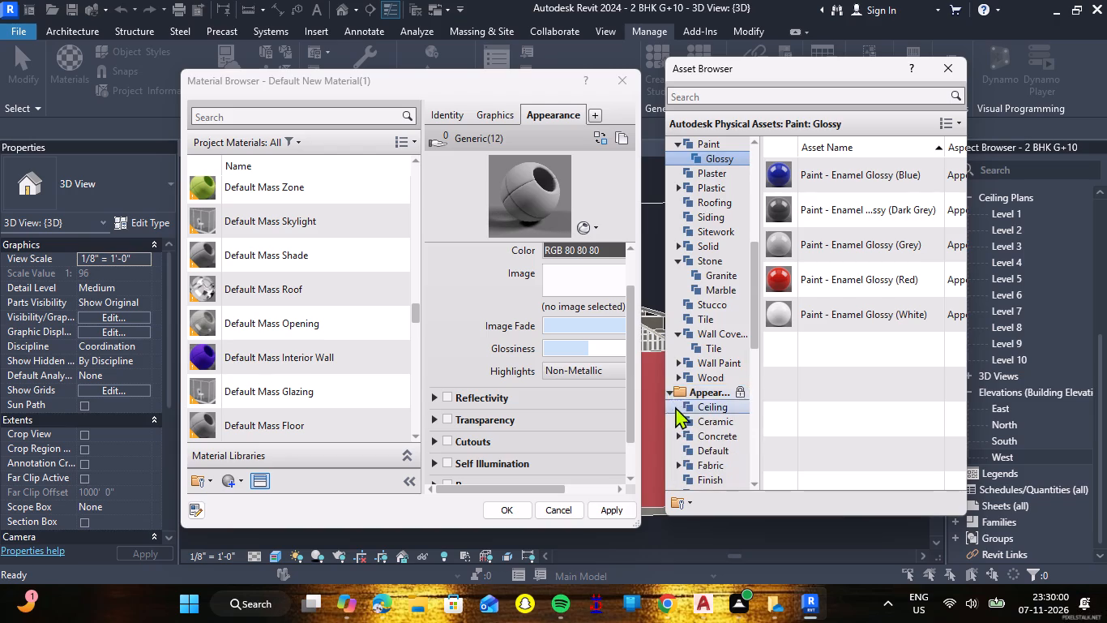
scroll(680, 408, down, 5)
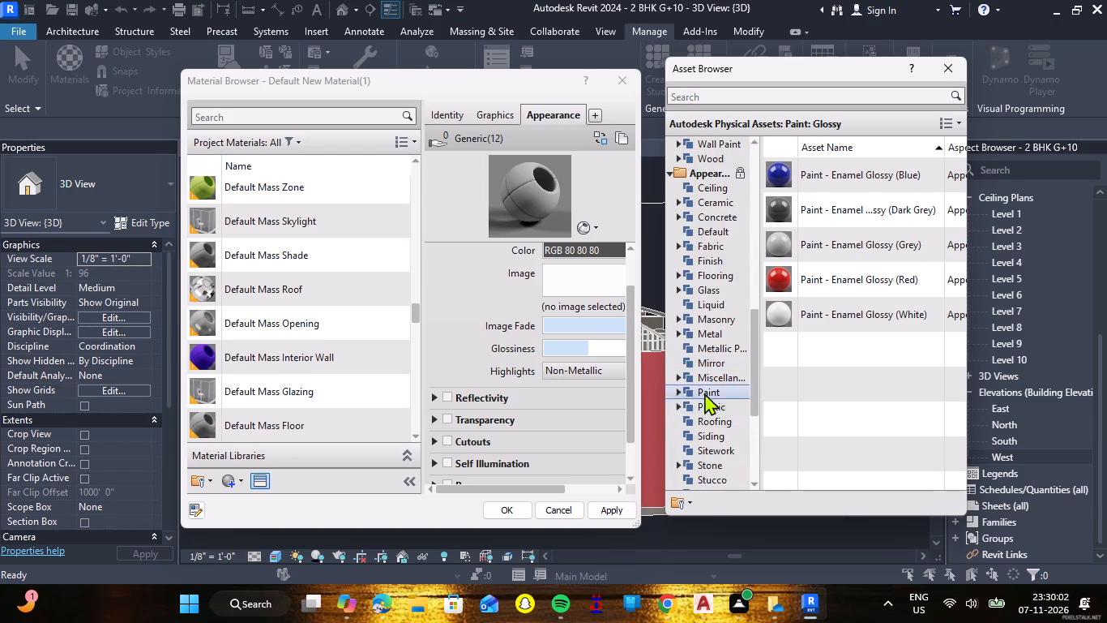
click(703, 389)
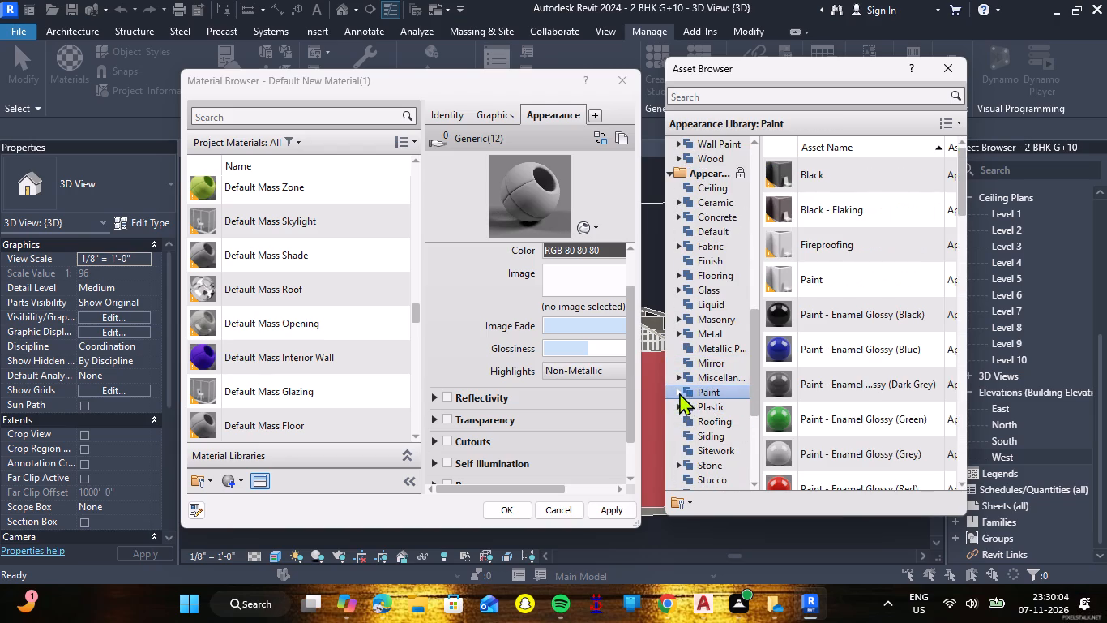
click(679, 393)
click(721, 410)
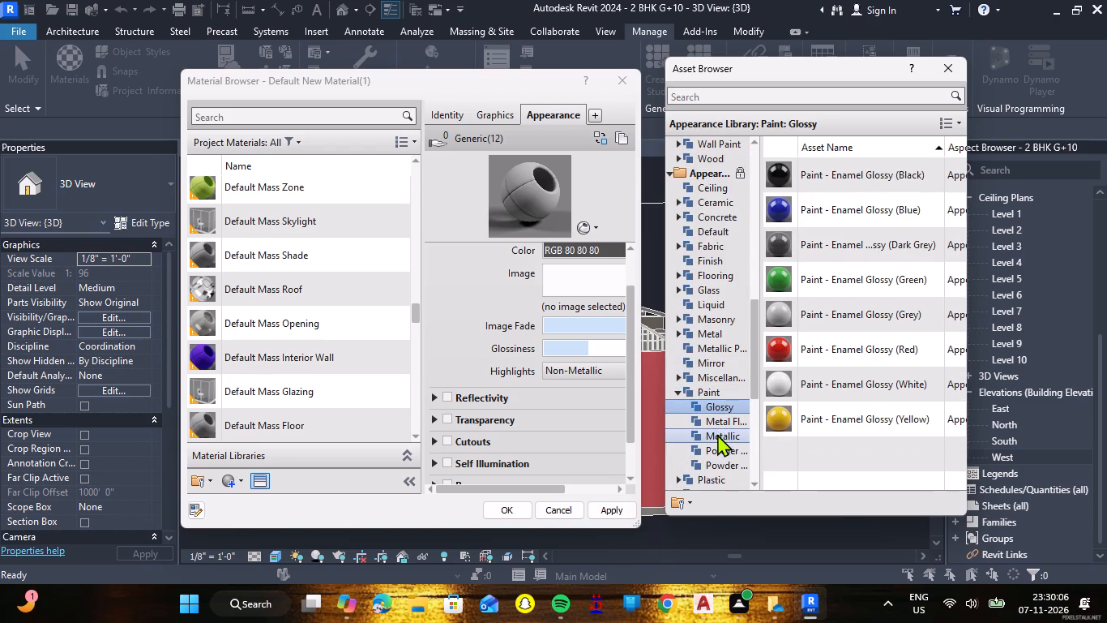
click(716, 416)
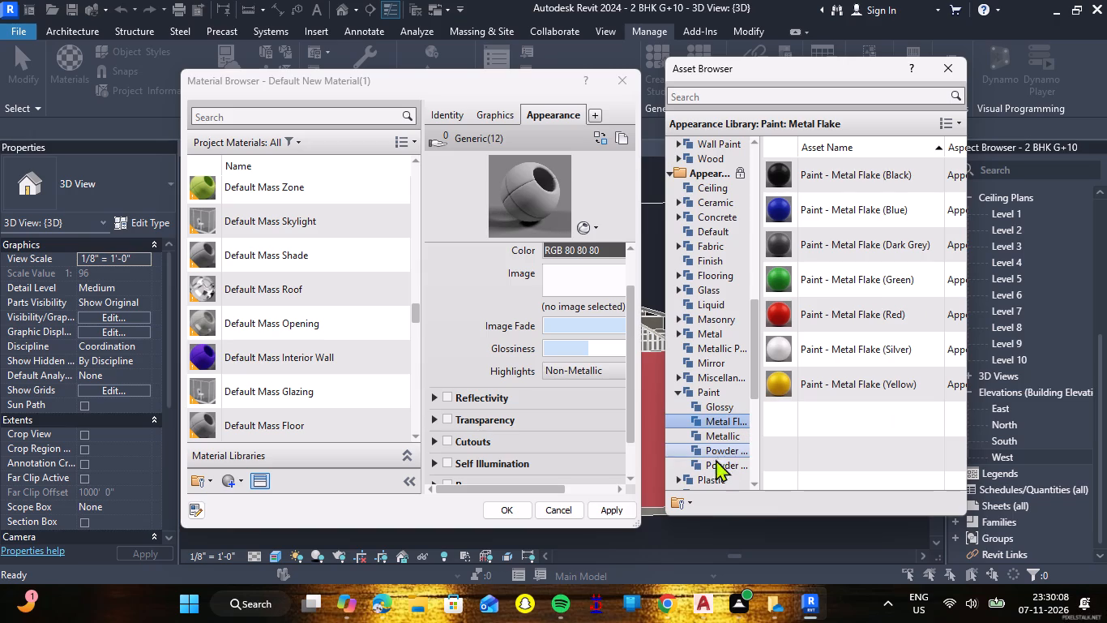
click(716, 462)
click(717, 449)
scroll(731, 363, down, 1)
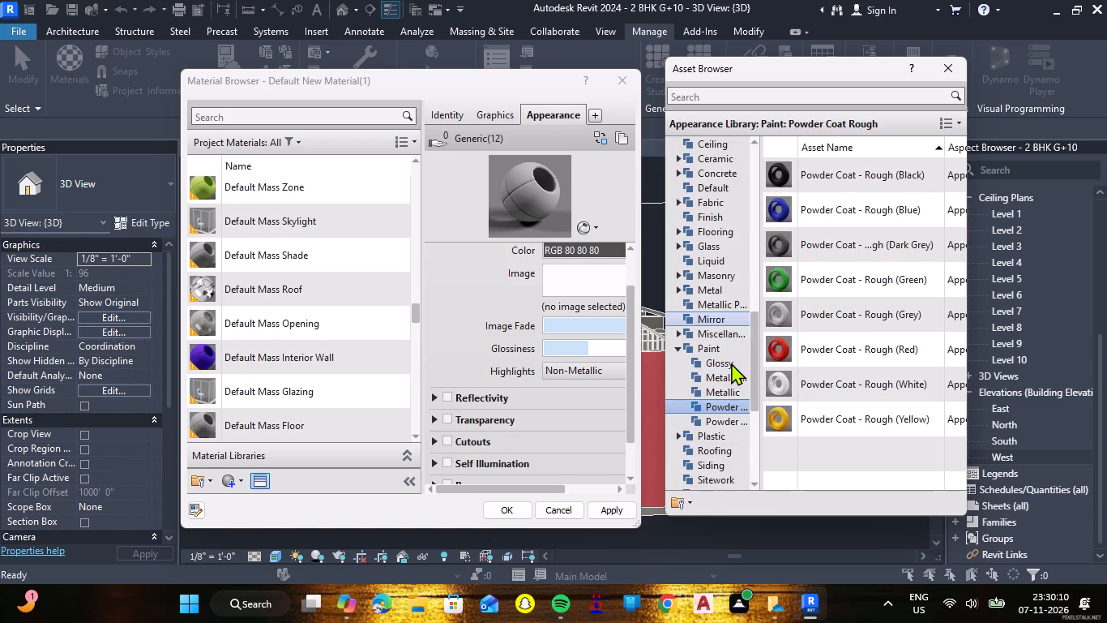
click(729, 381)
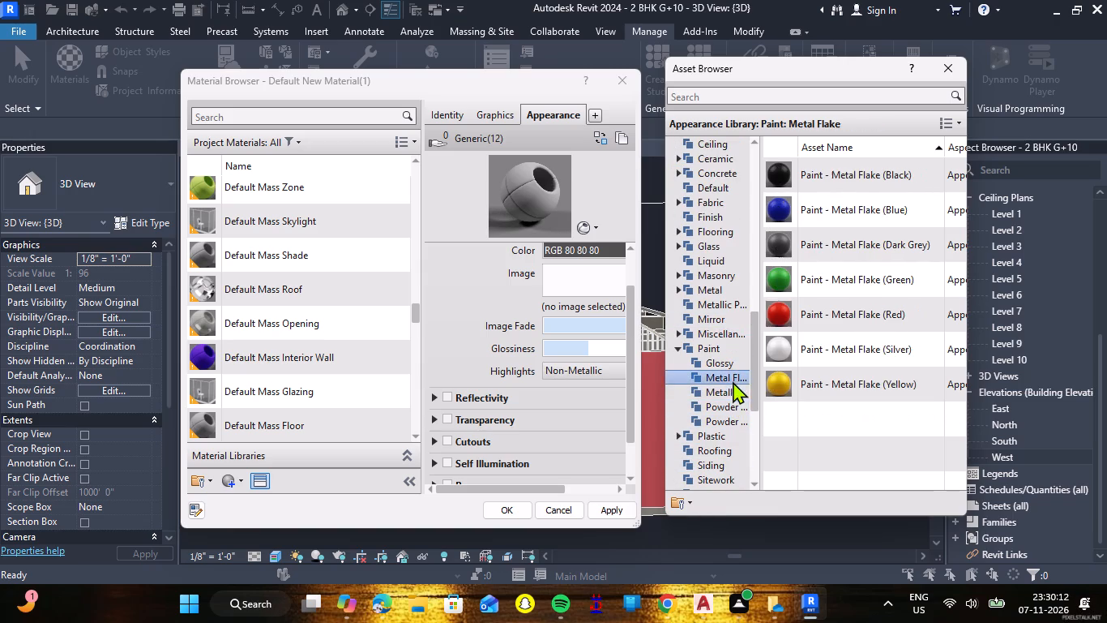
click(732, 394)
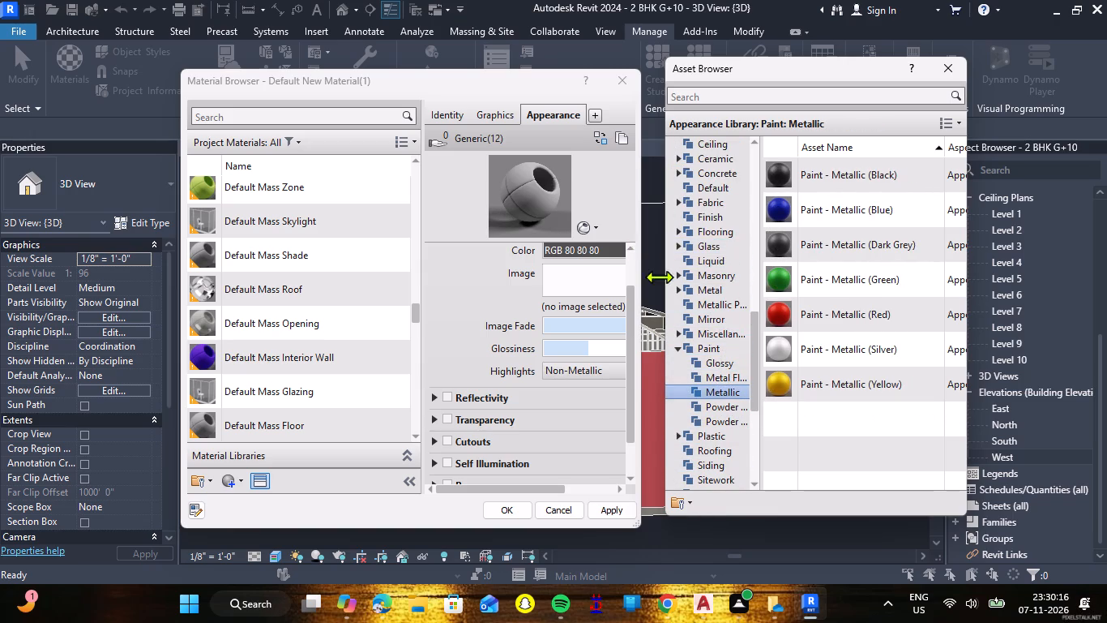
scroll(703, 318, down, 3)
Replace the MARBLE material's appearance with the Wall Stones asset from Wall Covering: Stone in the Appearance Library.
click(679, 386)
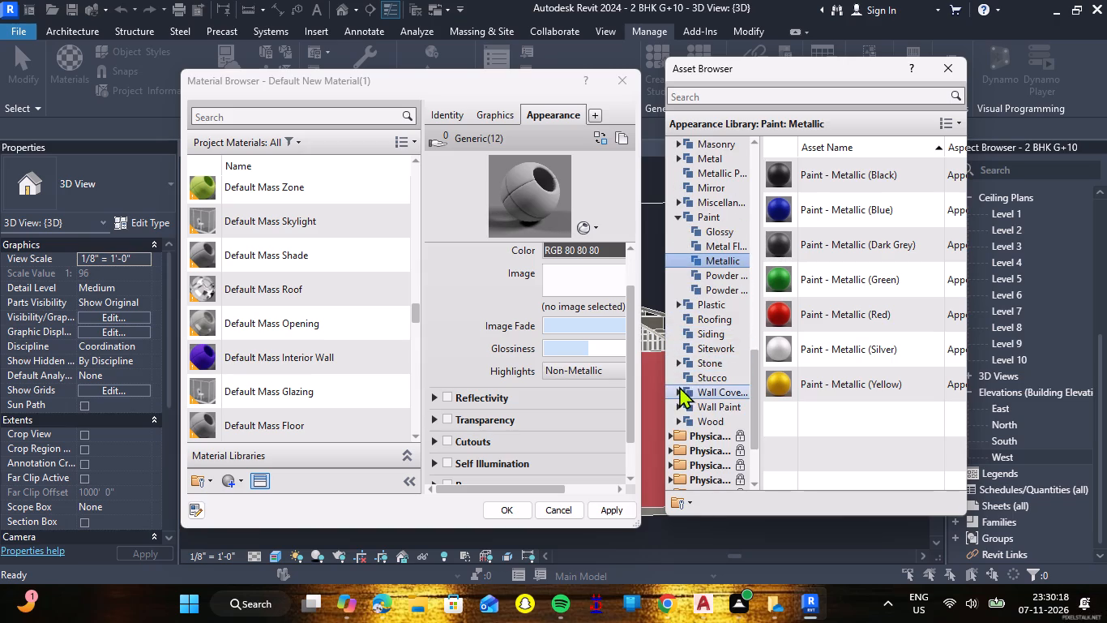
click(721, 410)
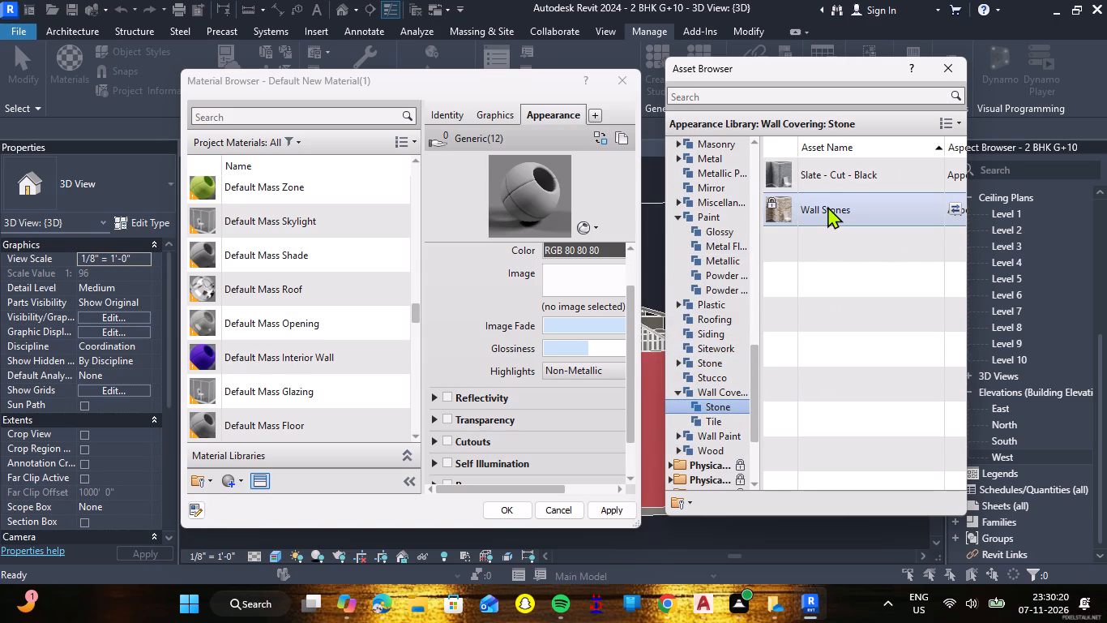
click(827, 206)
double_click(829, 206)
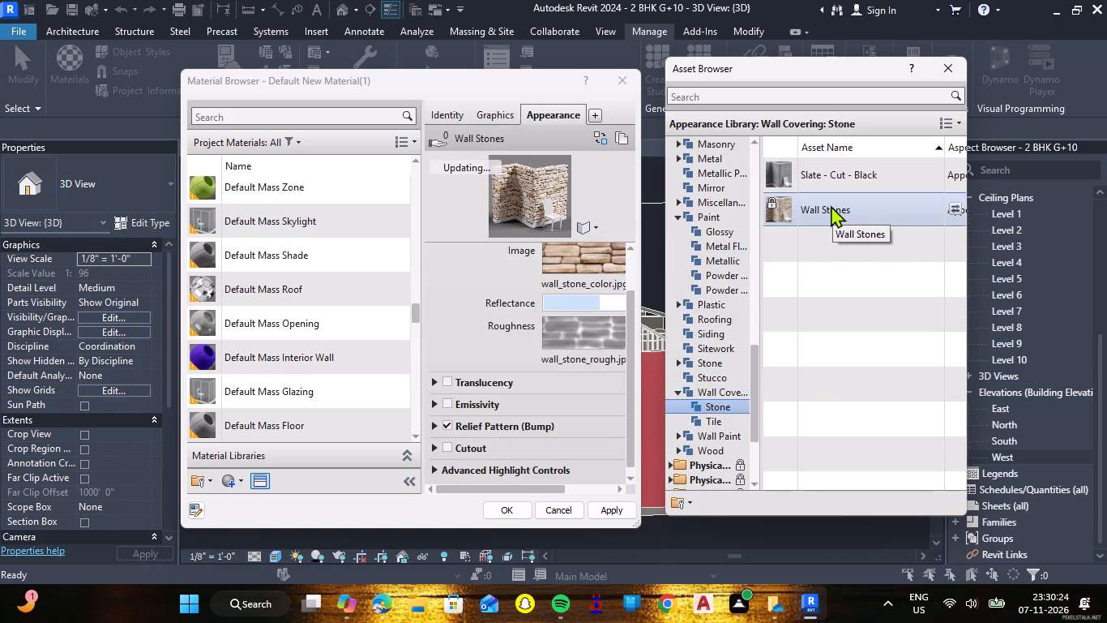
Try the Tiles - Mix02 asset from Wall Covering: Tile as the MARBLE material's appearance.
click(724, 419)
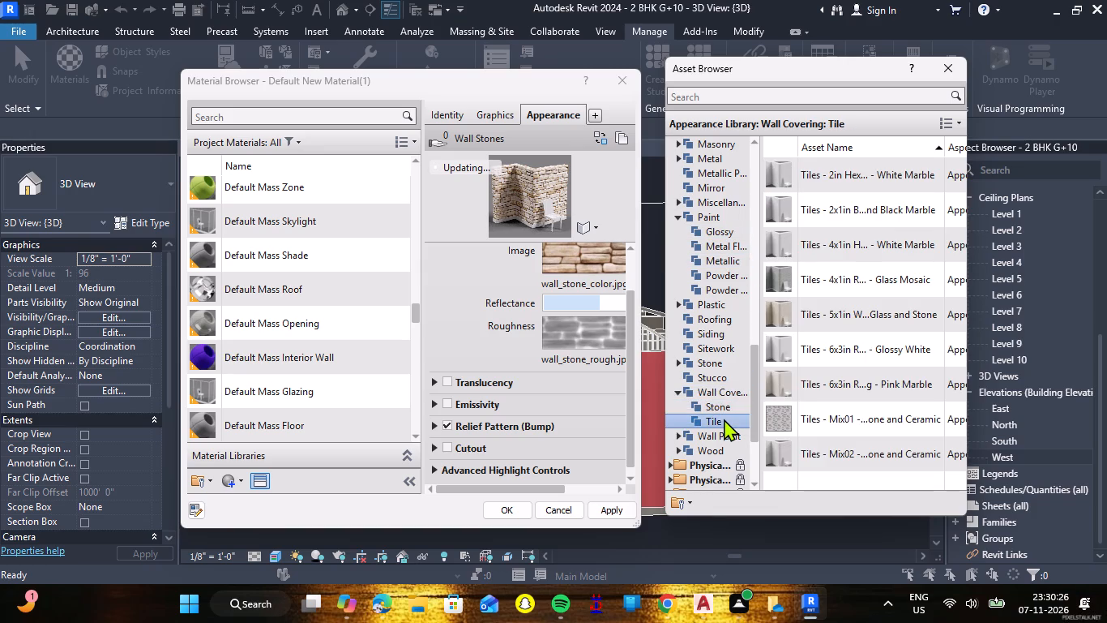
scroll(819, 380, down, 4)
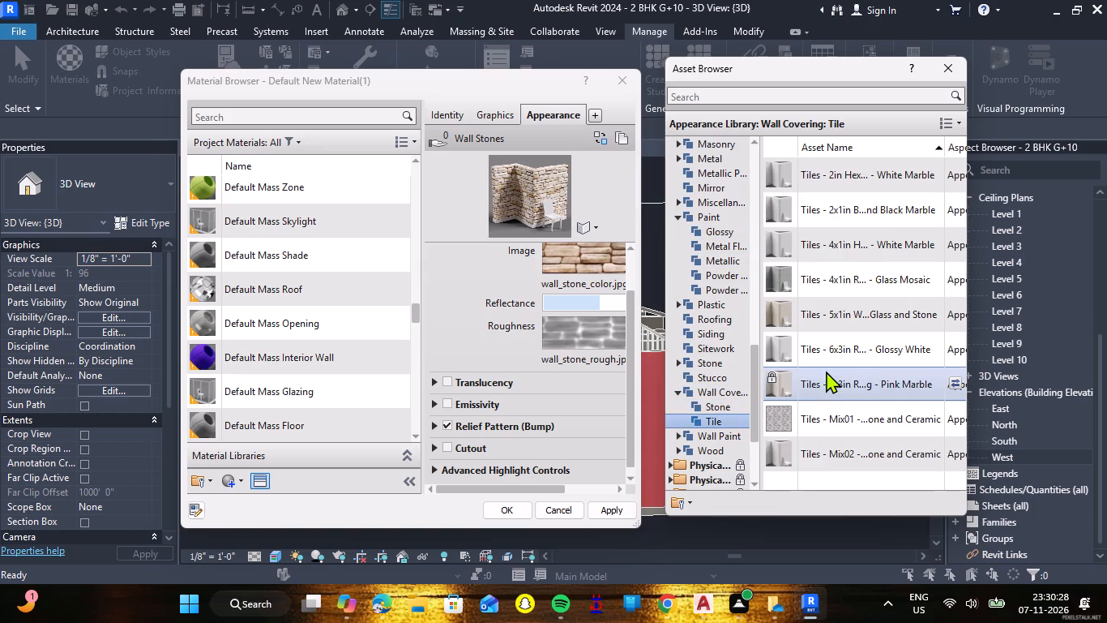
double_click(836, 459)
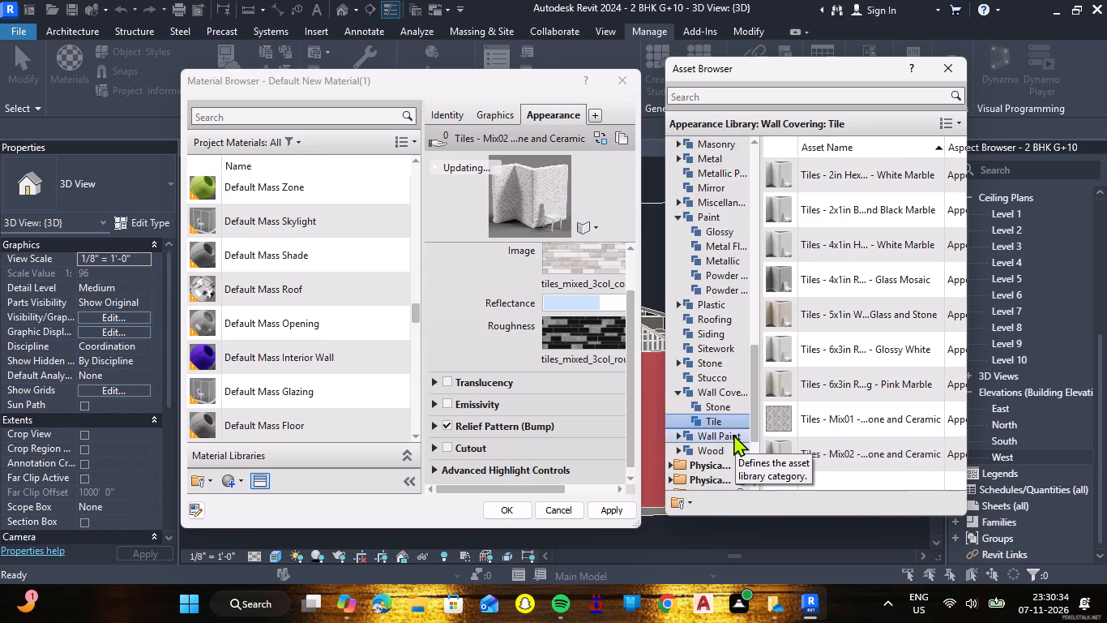
Switch the MARBLE appearance back to the Wall Stones asset from Wall Covering: Stone and accept the material changes.
triple_click(727, 412)
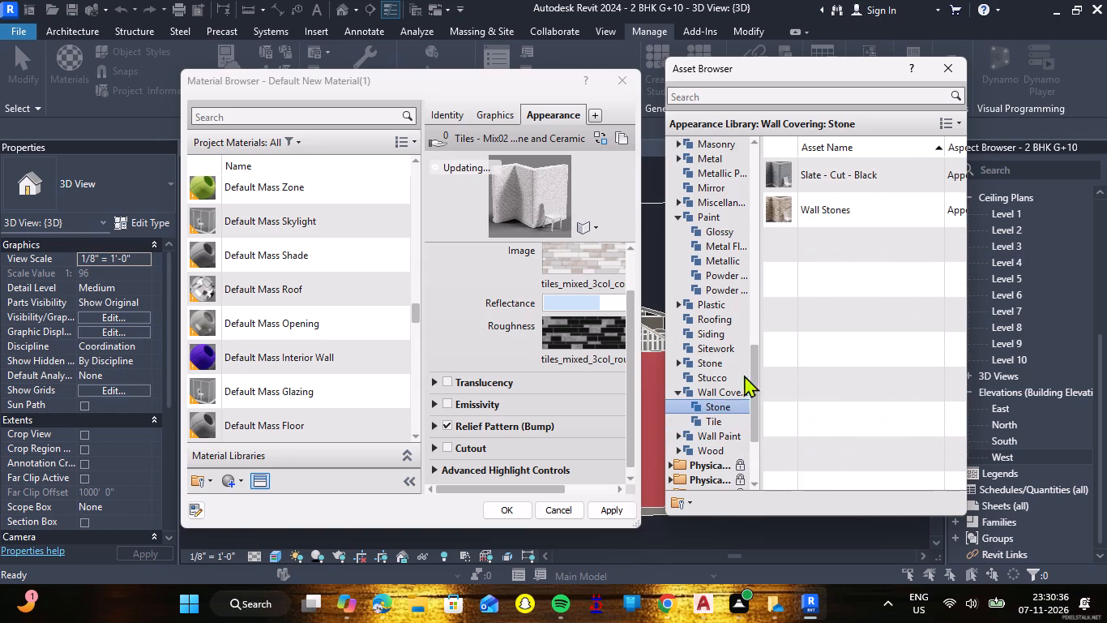
triple_click(831, 206)
click(831, 206)
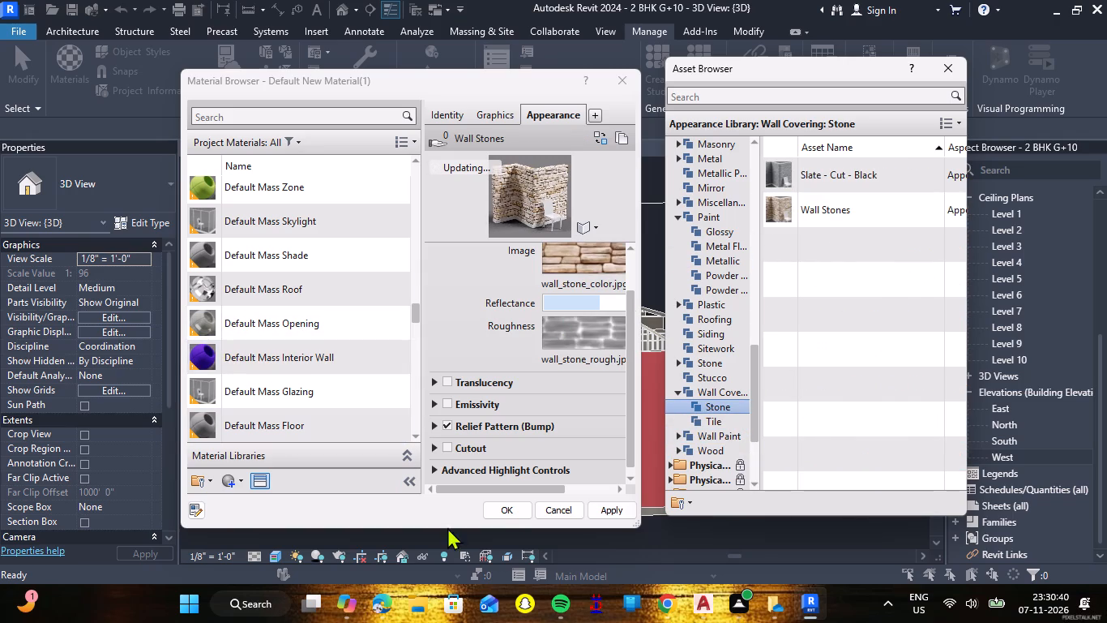
click(497, 511)
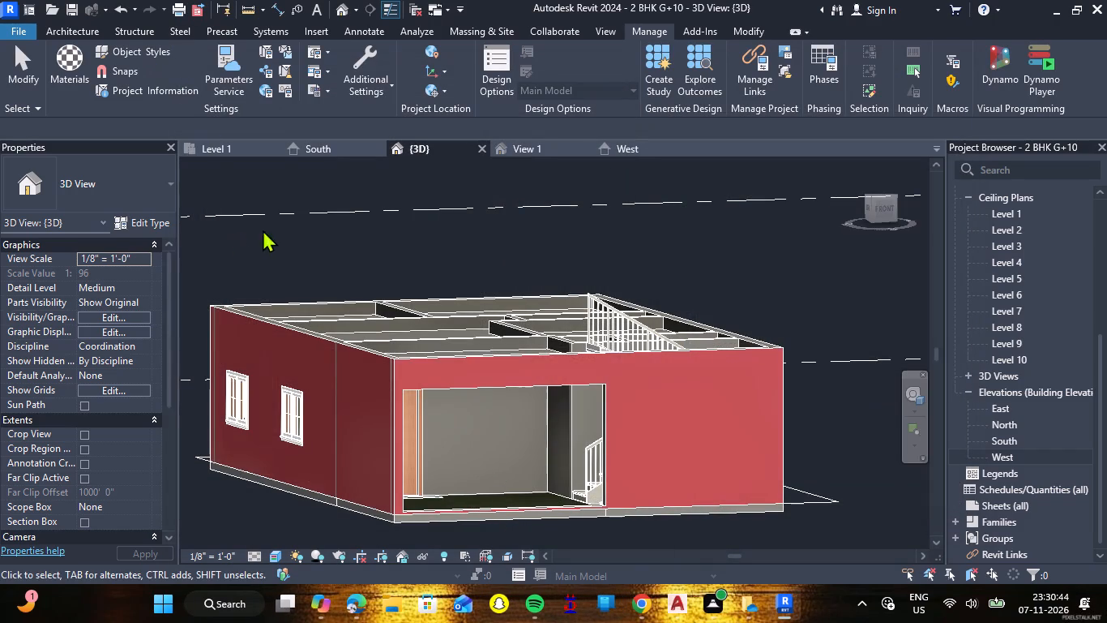
Paint the wall face containing the door, behind the large front opening, with the MARBLE material.
text(PT)
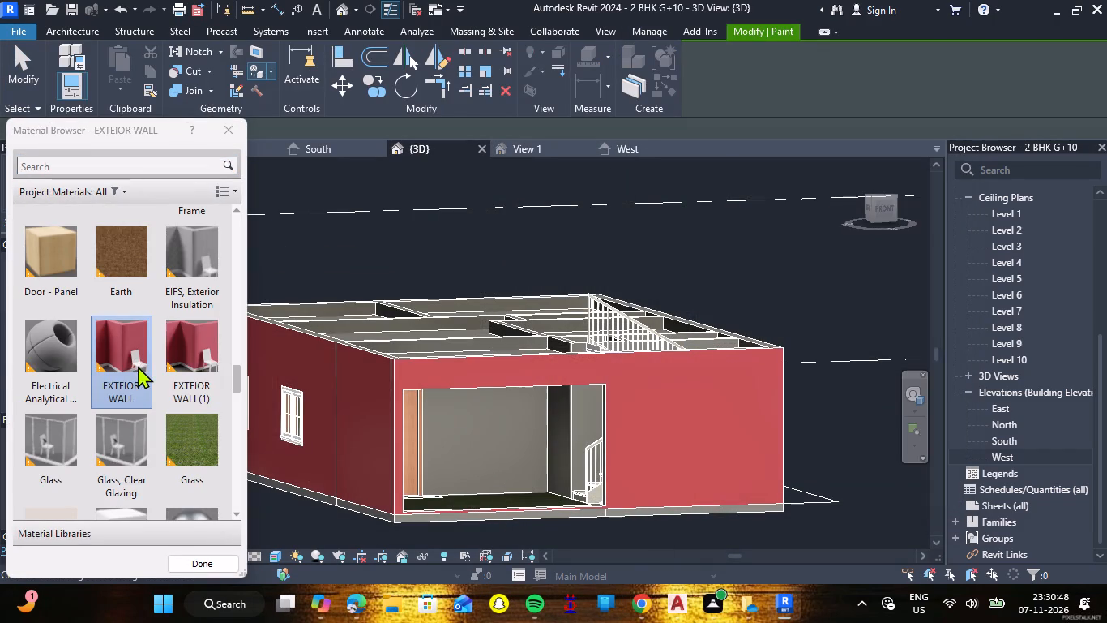
scroll(140, 366, down, 4)
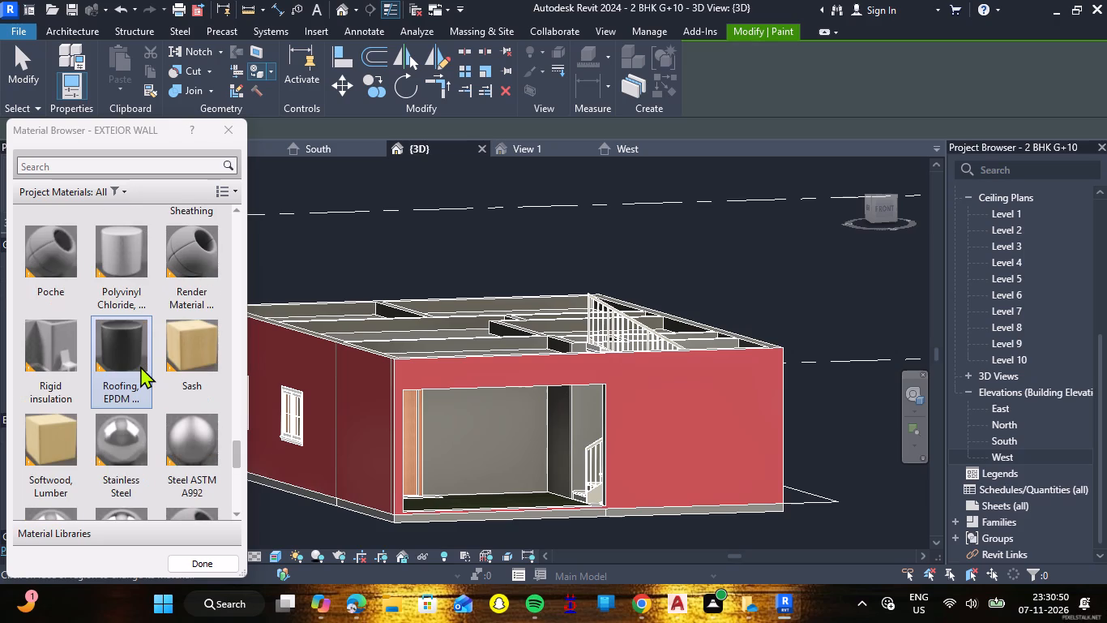
scroll(140, 366, up, 1)
scroll(139, 366, down, 2)
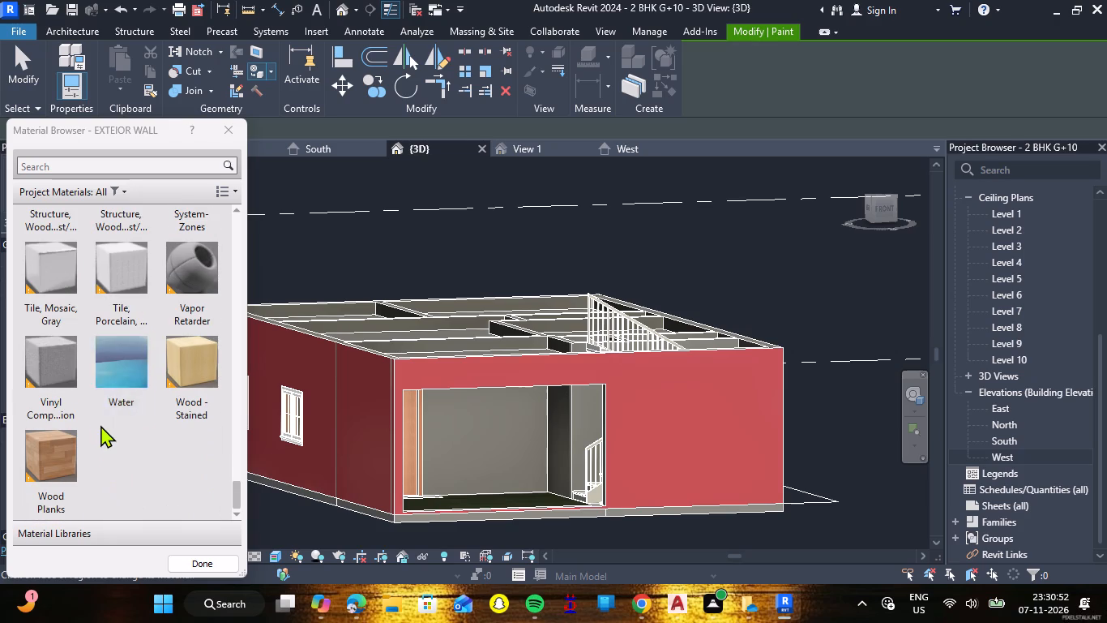
scroll(100, 418, up, 4)
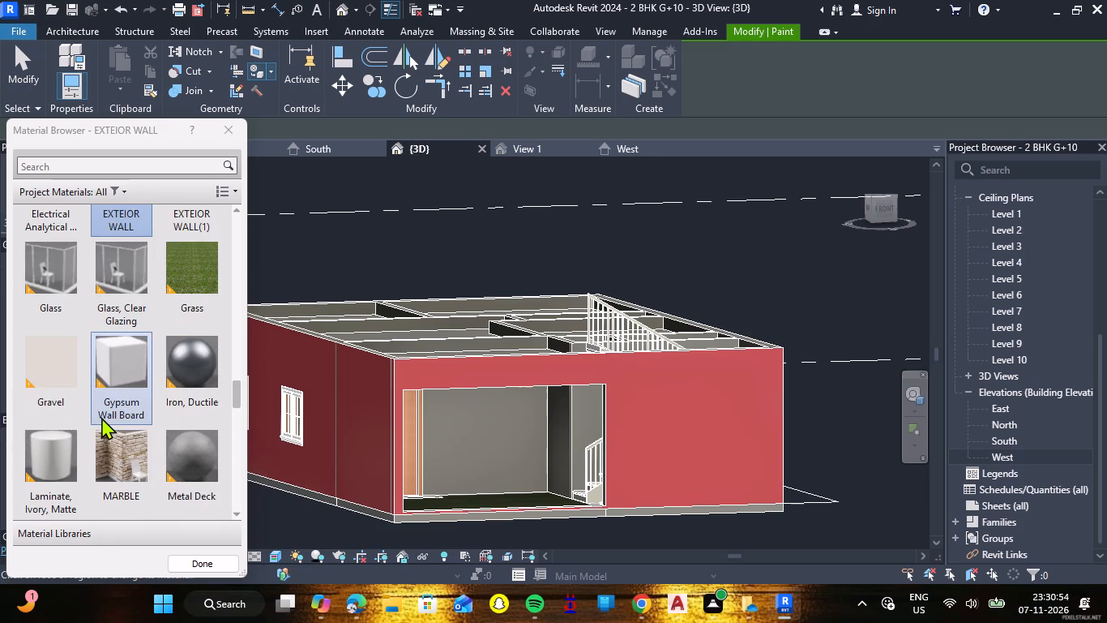
click(113, 445)
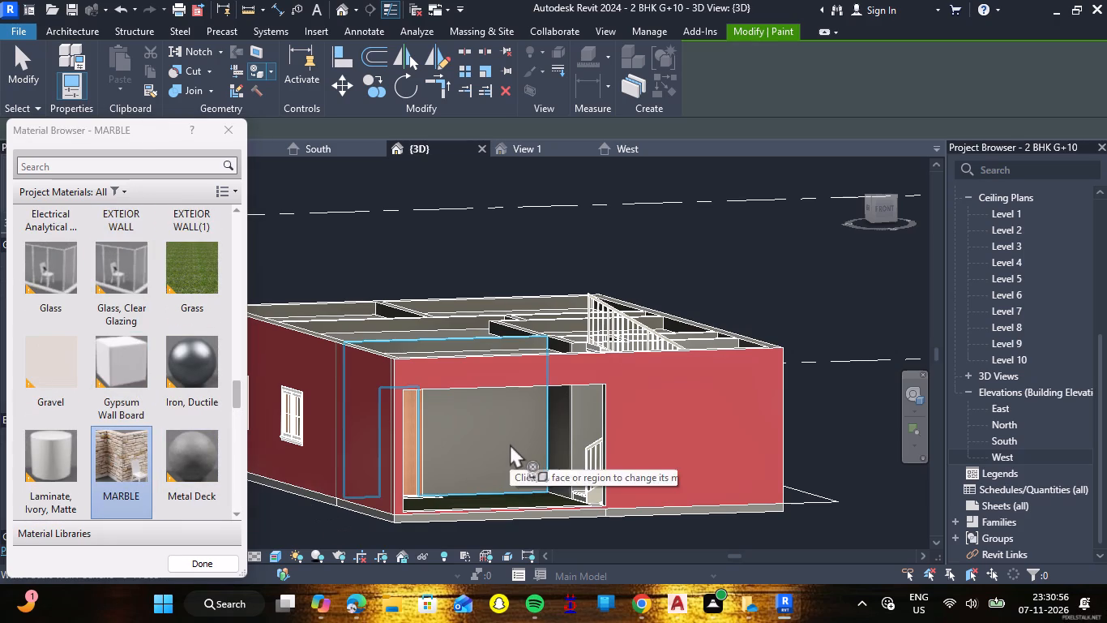
click(510, 444)
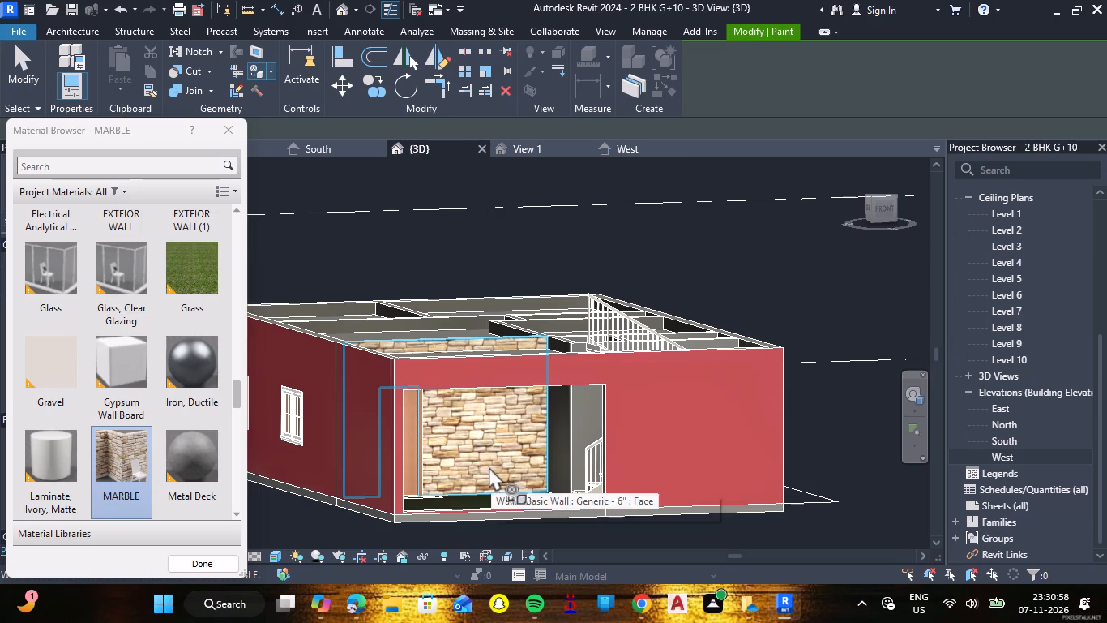
Paint the adjoining side wall face beside the staircase, inside the front opening, with the MARBLE material.
shift+right_drag(487, 466, 449, 470)
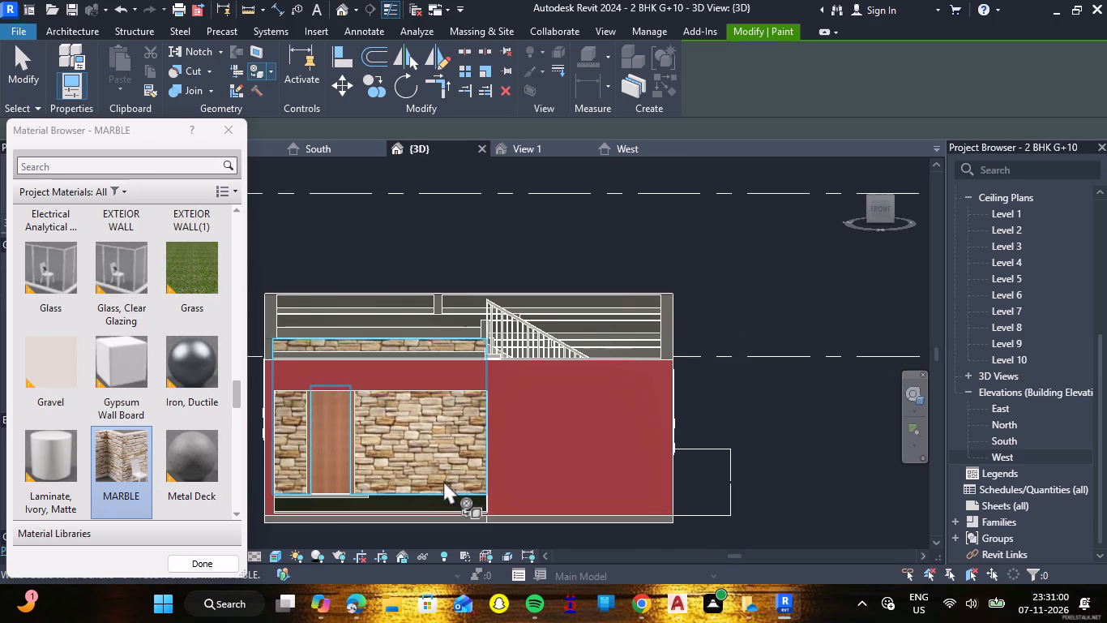
shift+right_drag(439, 480, 490, 487)
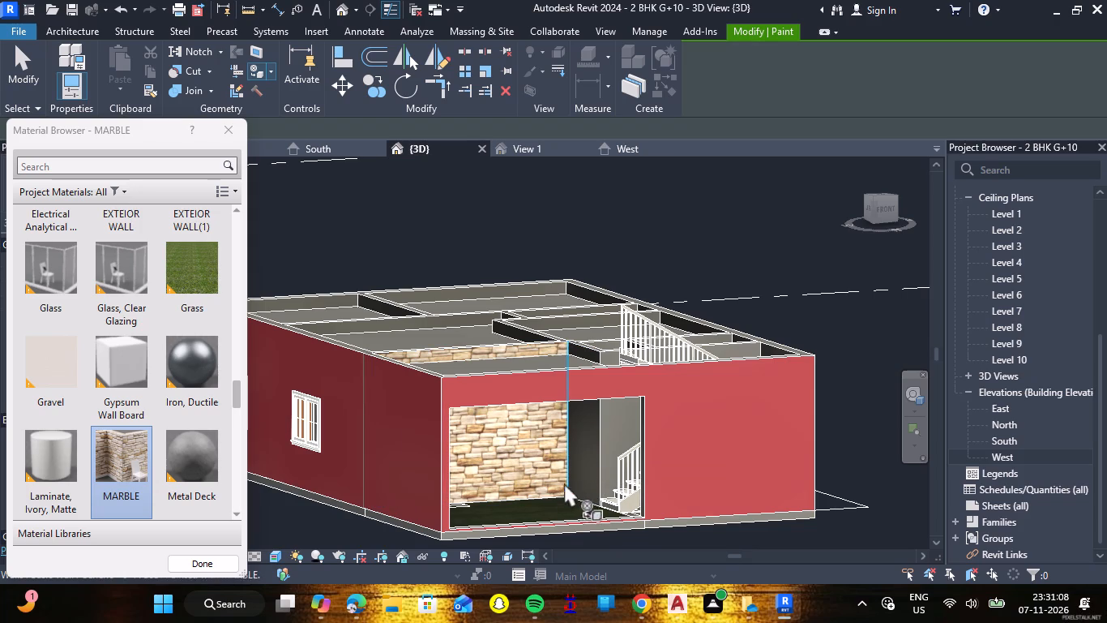
scroll(588, 462, up, 8)
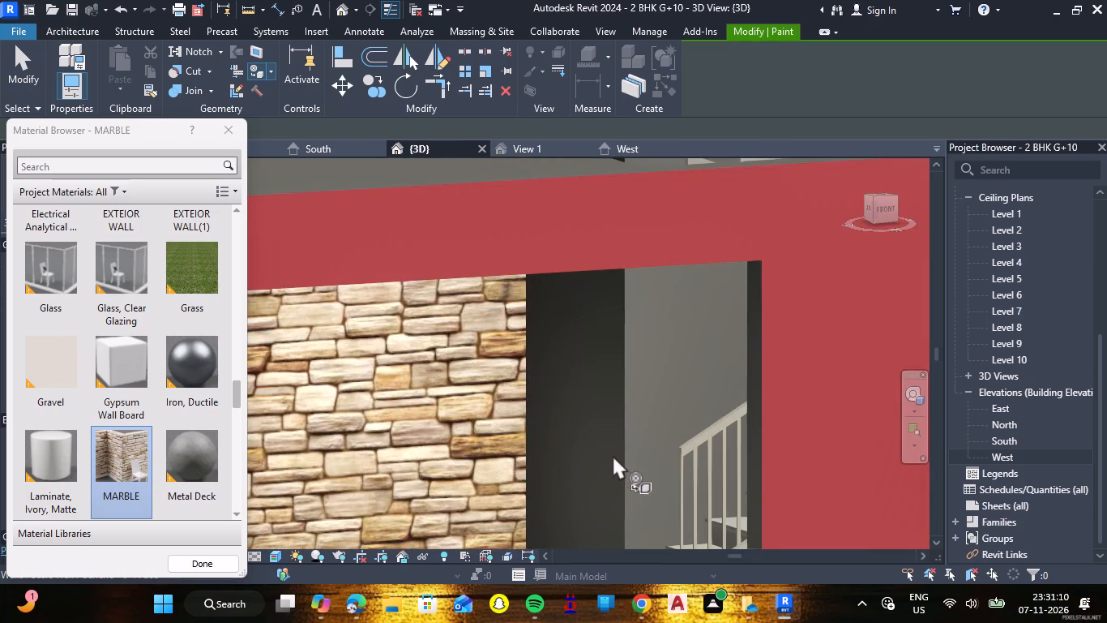
scroll(542, 414, down, 4)
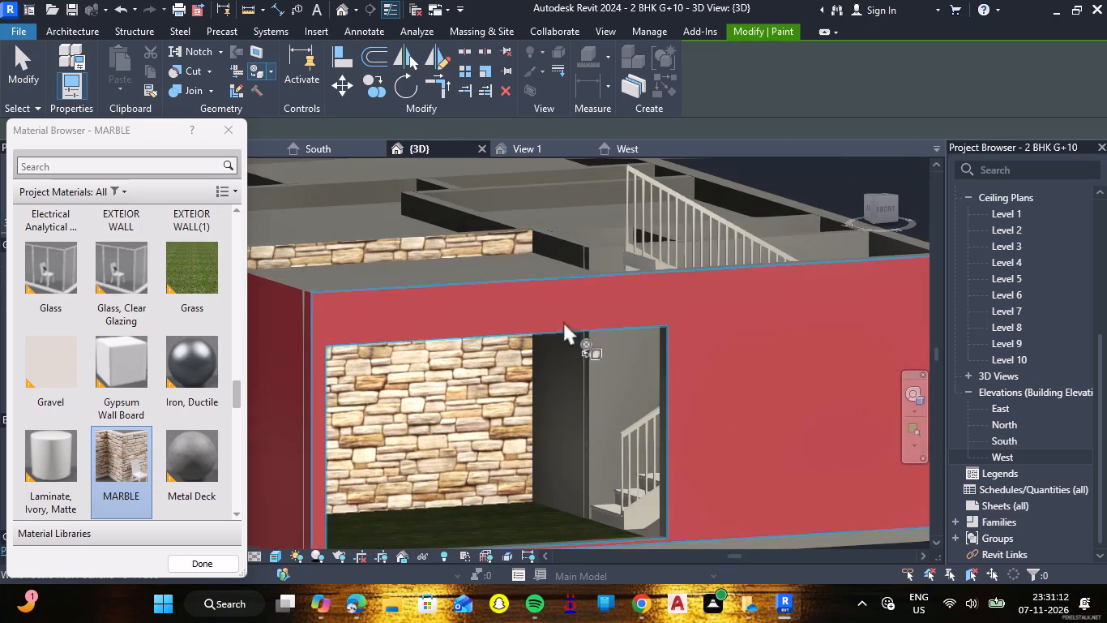
click(580, 380)
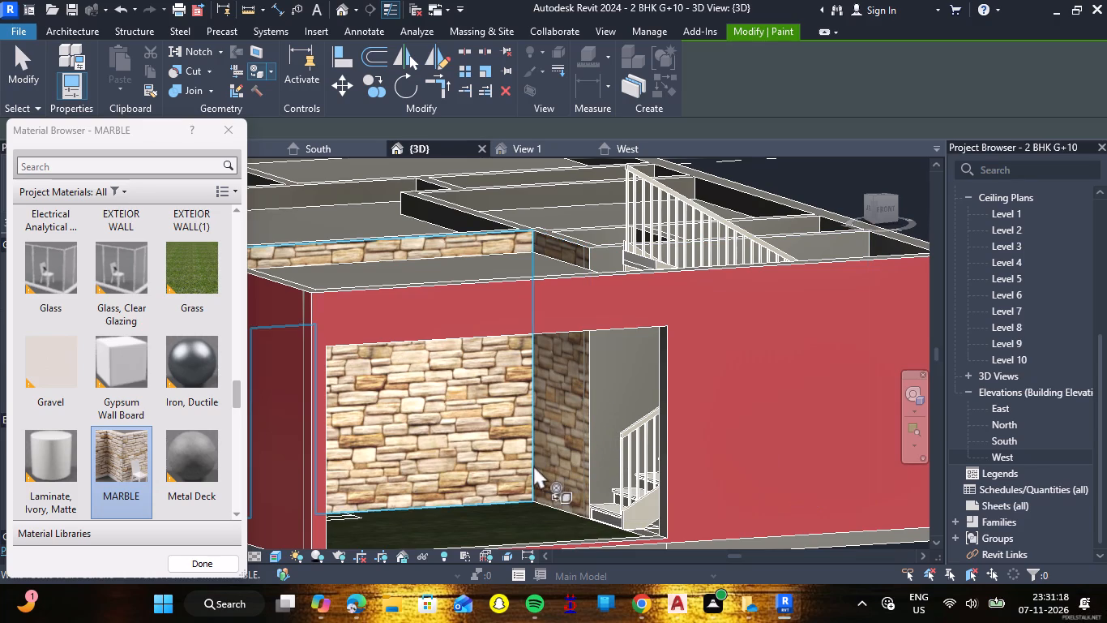
Paint the wall face behind the staircase, inside the large front opening, with the MARBLE material and finish painting.
click(593, 401)
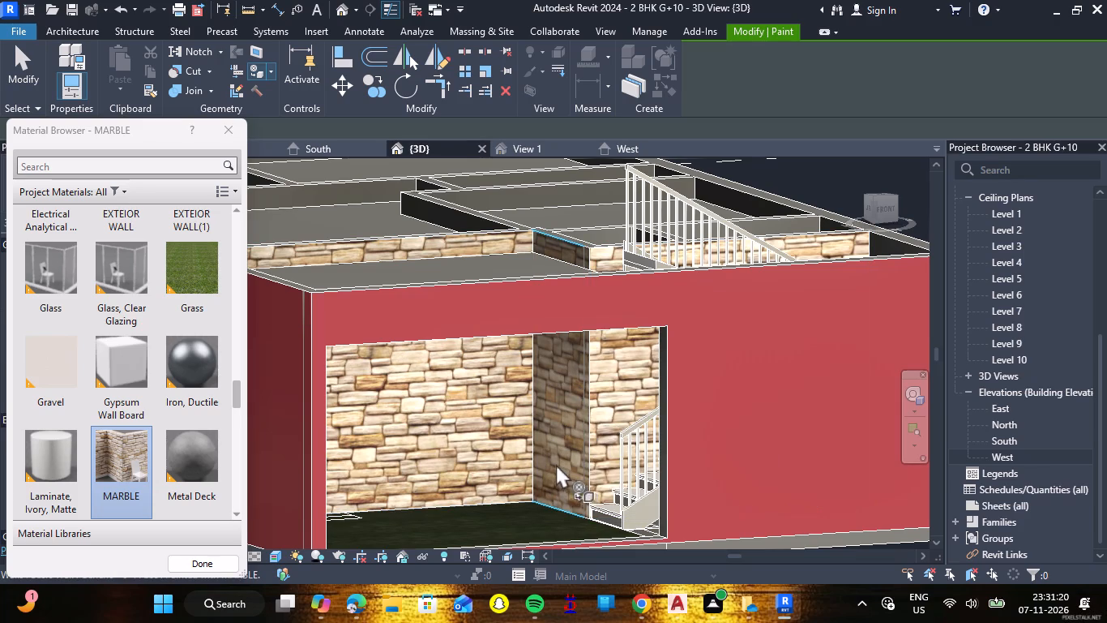
key(Escape)
Temporarily hide the Level 1 exterior side wall containing the two windows to expose the rooms behind it.
scroll(565, 449, down, 6)
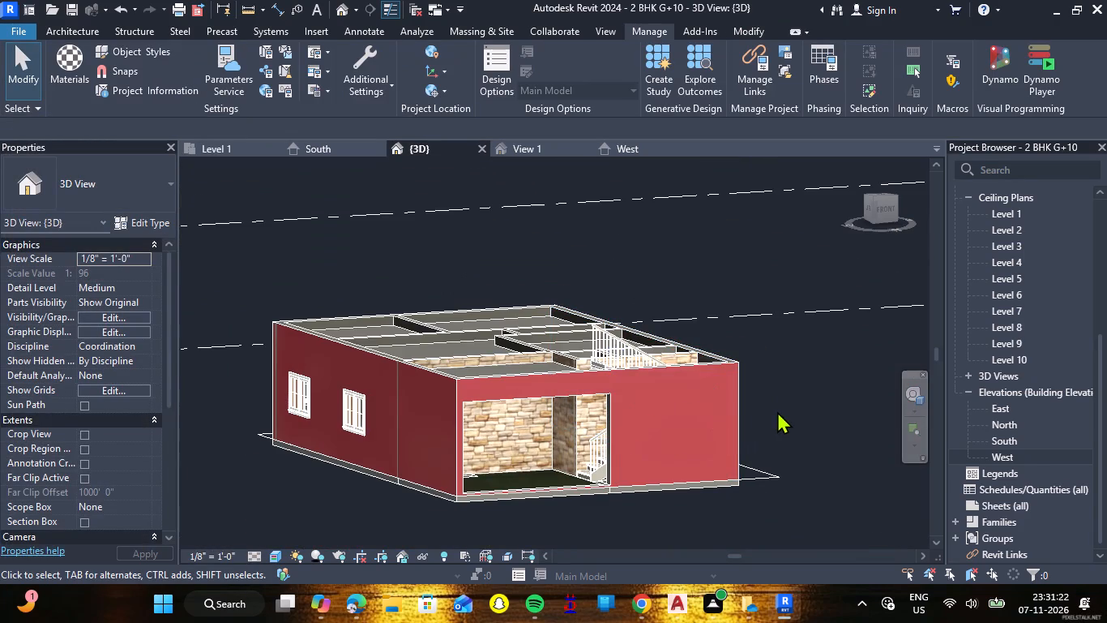
shift+middle_drag(287, 492, 311, 495)
shift+right_drag(304, 492, 417, 523)
shift+middle_drag(311, 495, 417, 523)
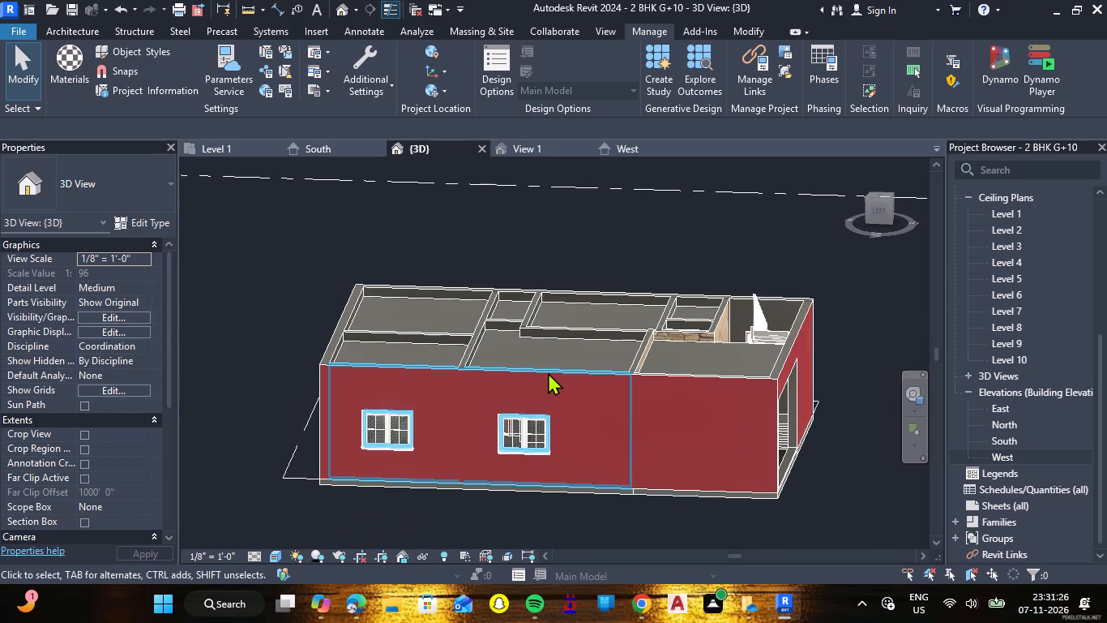
click(548, 372)
text(HH)
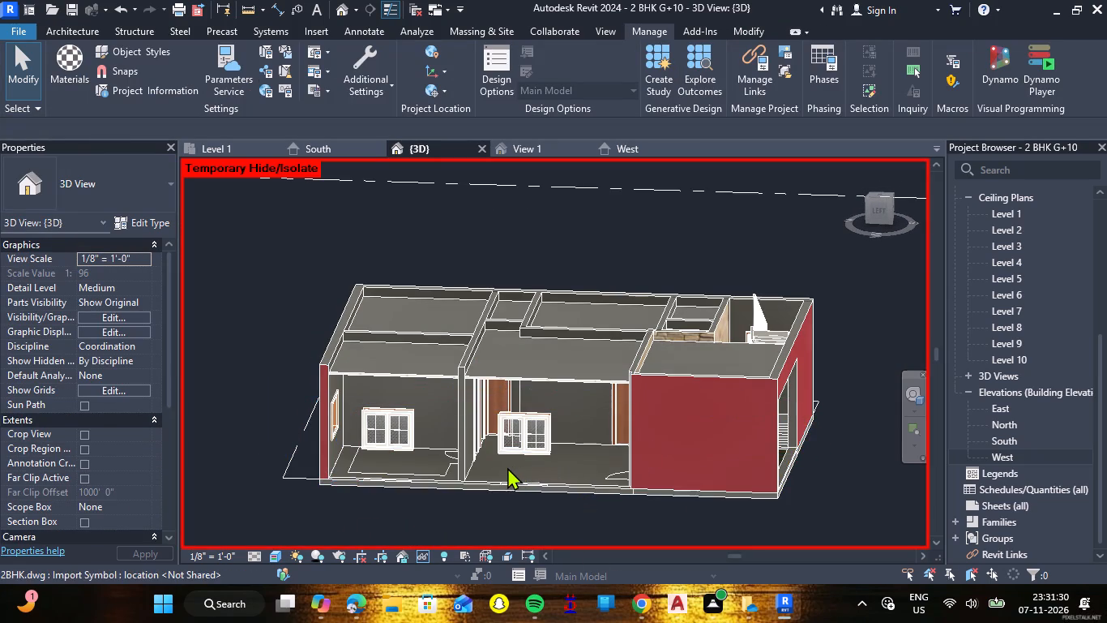
scroll(507, 467, up, 4)
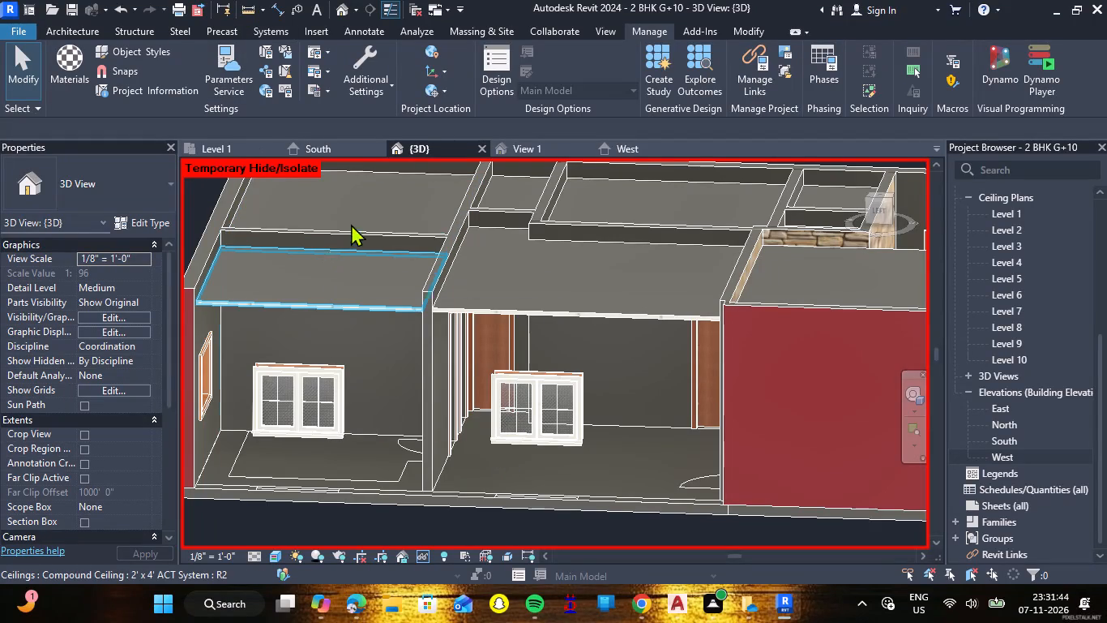
Create a new project material and name it TILE.
click(79, 51)
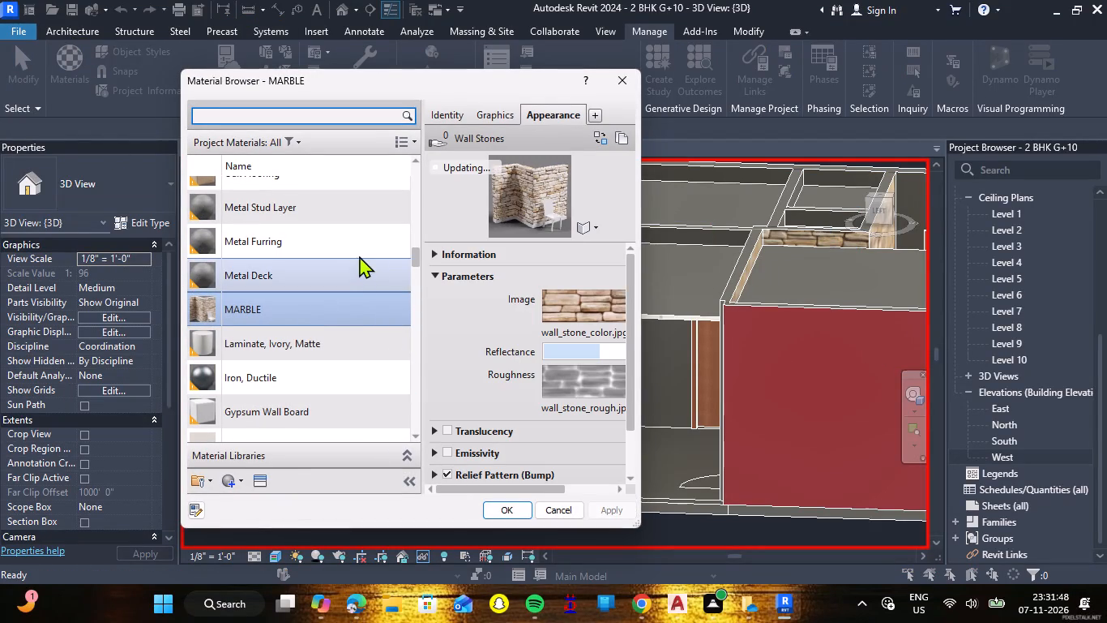
click(241, 483)
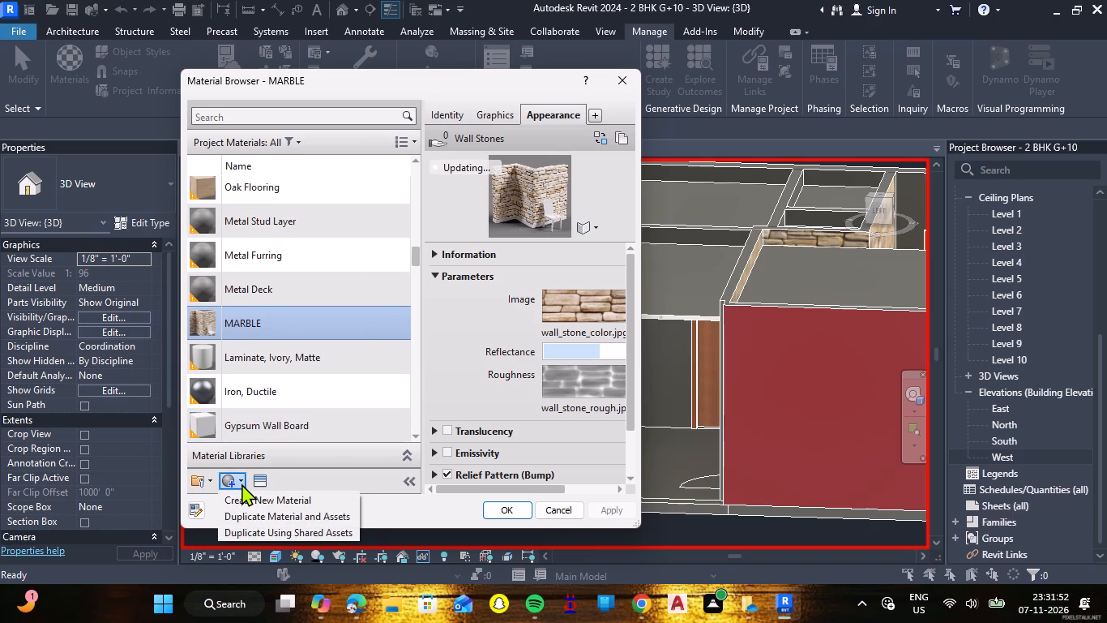
click(251, 503)
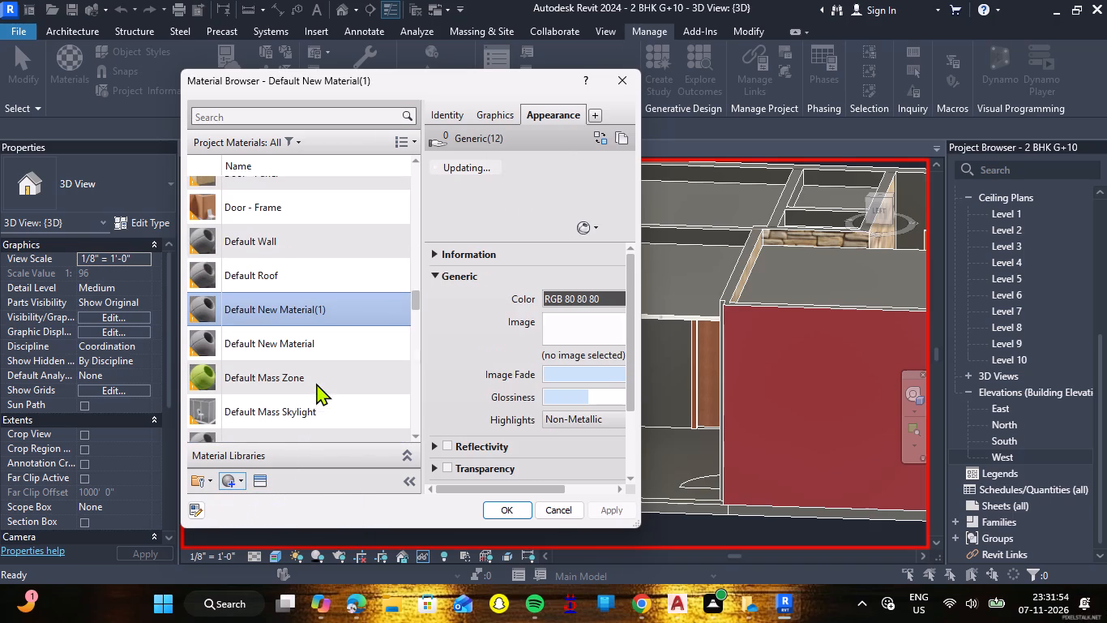
double_click(353, 311)
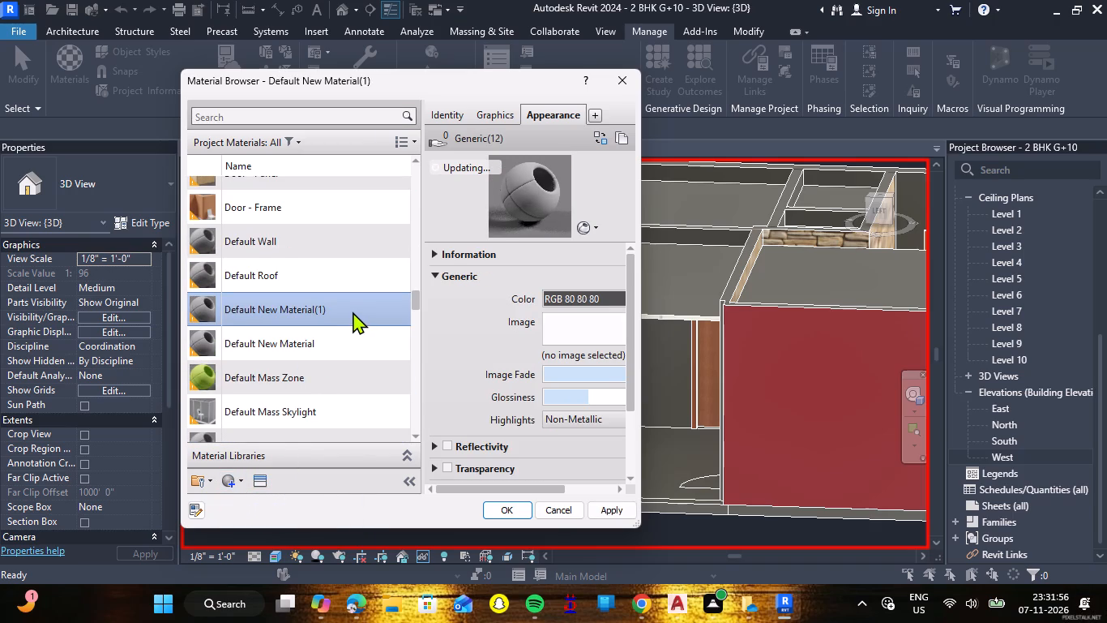
right_click(352, 312)
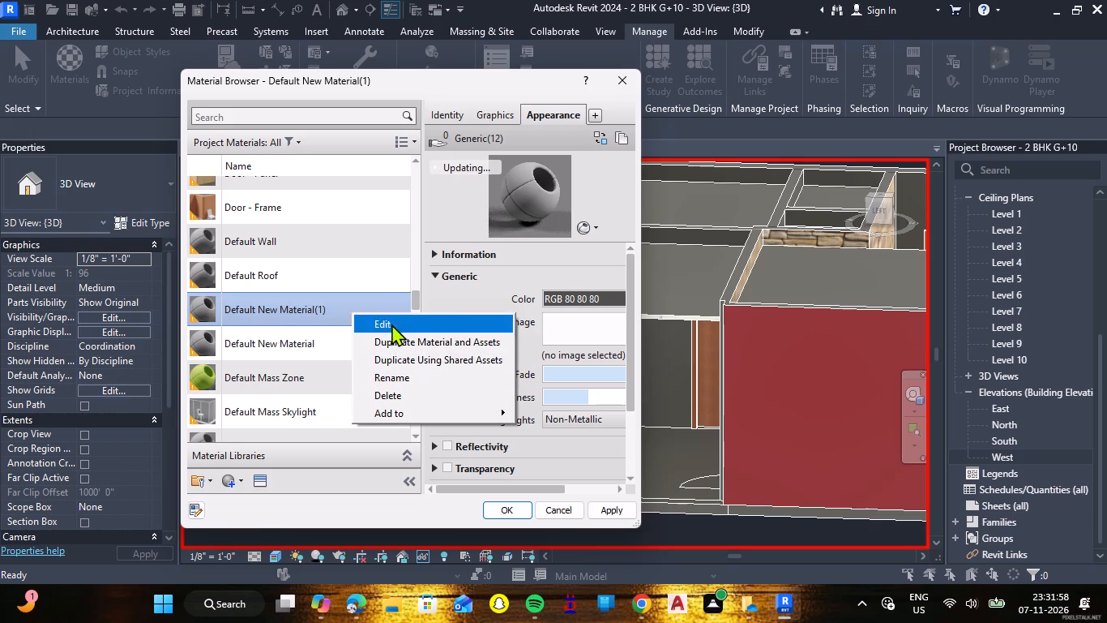
click(404, 380)
key(BackSpace)
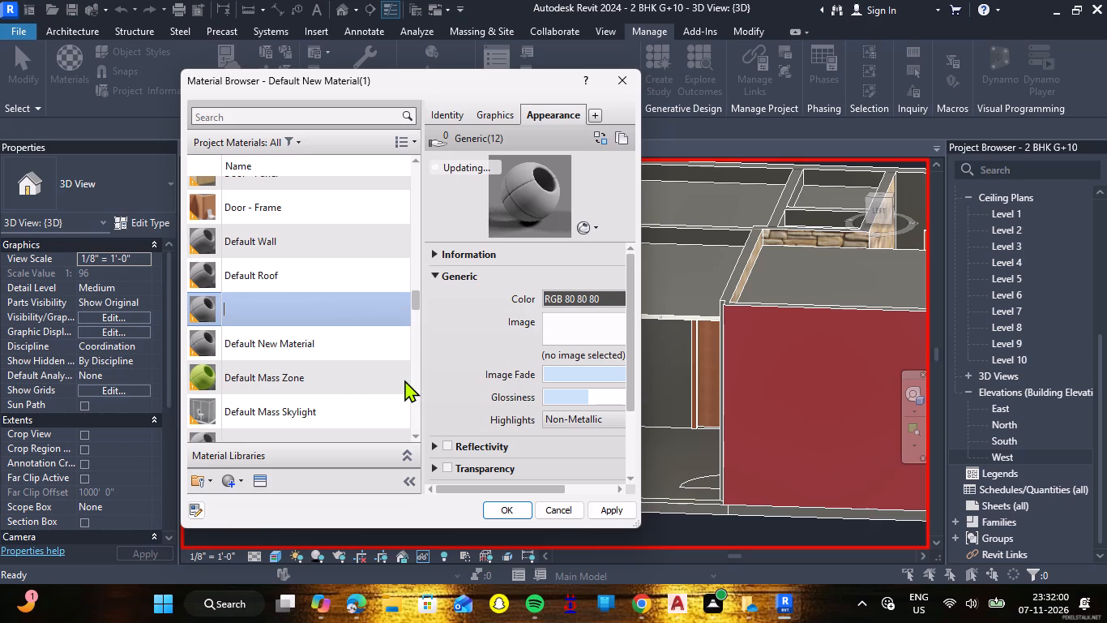
text(TILE)
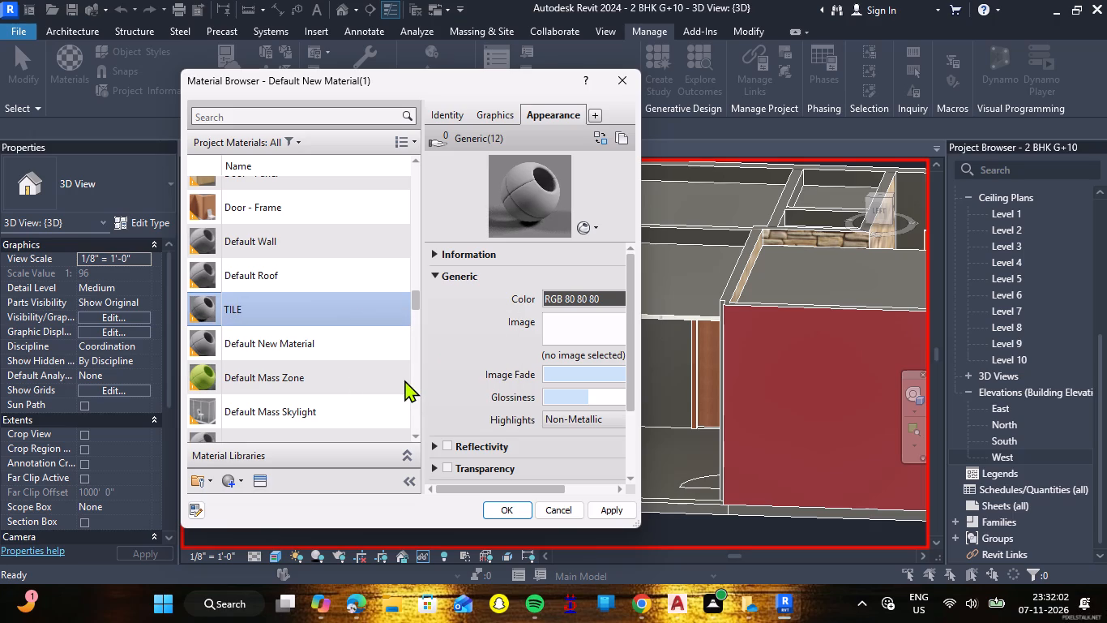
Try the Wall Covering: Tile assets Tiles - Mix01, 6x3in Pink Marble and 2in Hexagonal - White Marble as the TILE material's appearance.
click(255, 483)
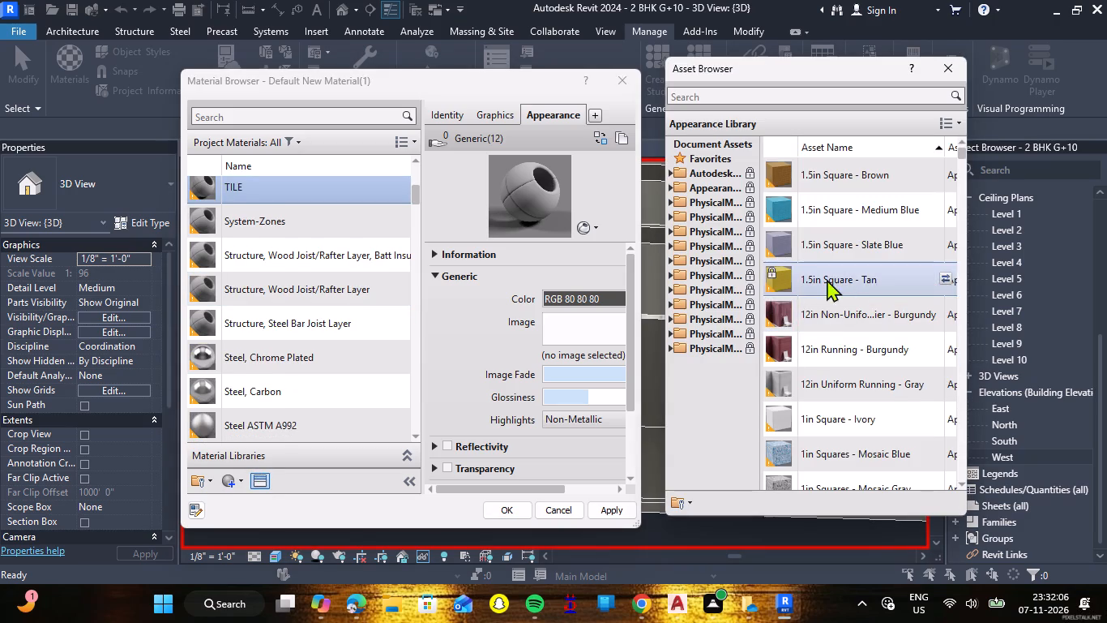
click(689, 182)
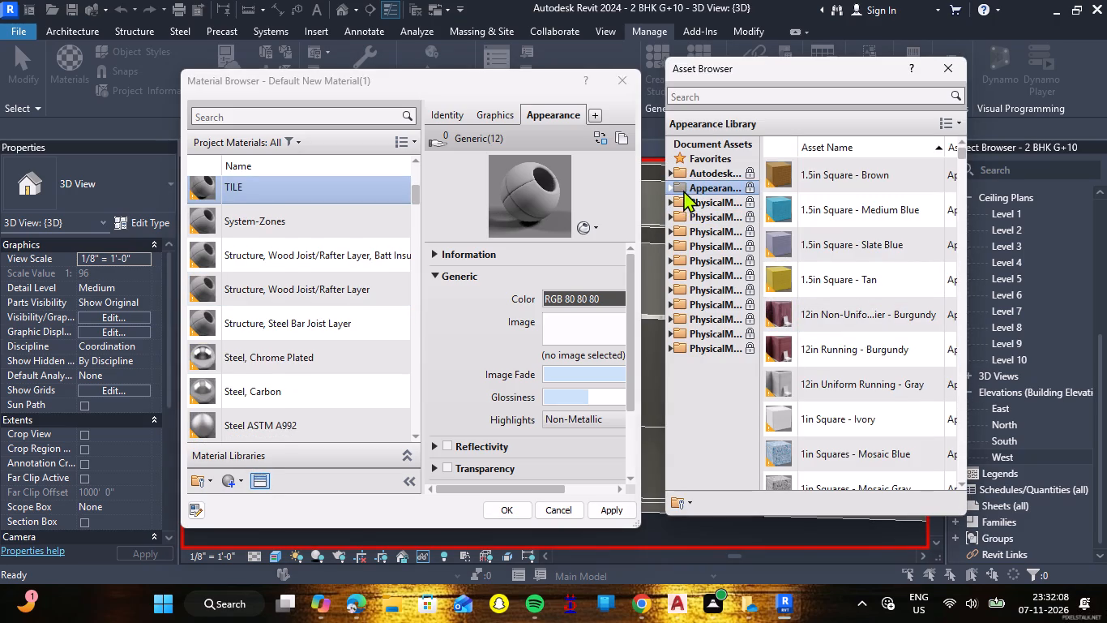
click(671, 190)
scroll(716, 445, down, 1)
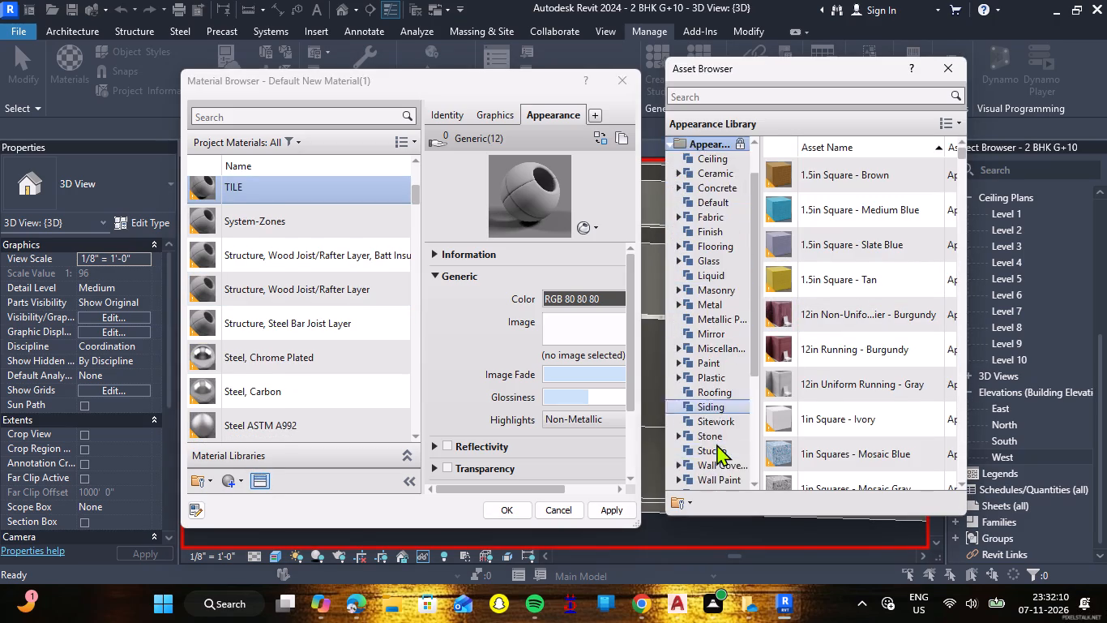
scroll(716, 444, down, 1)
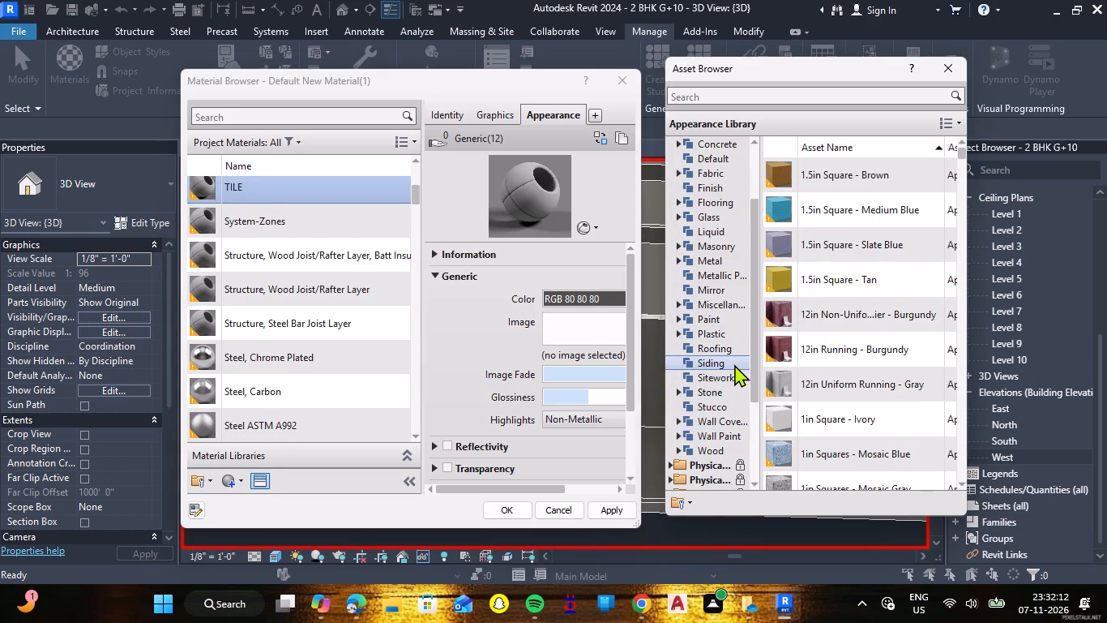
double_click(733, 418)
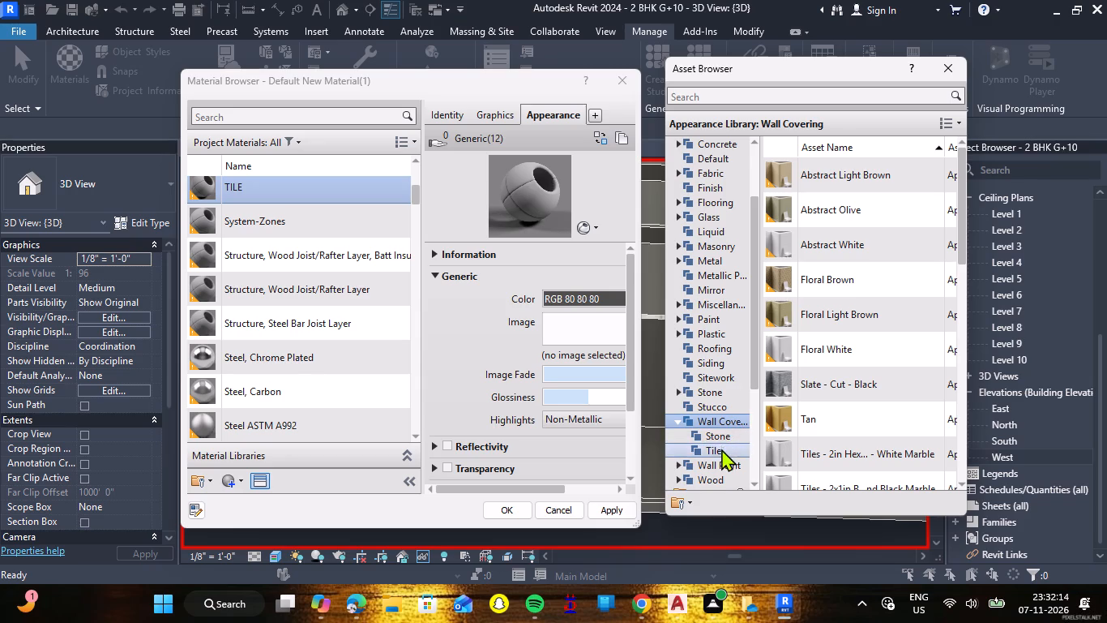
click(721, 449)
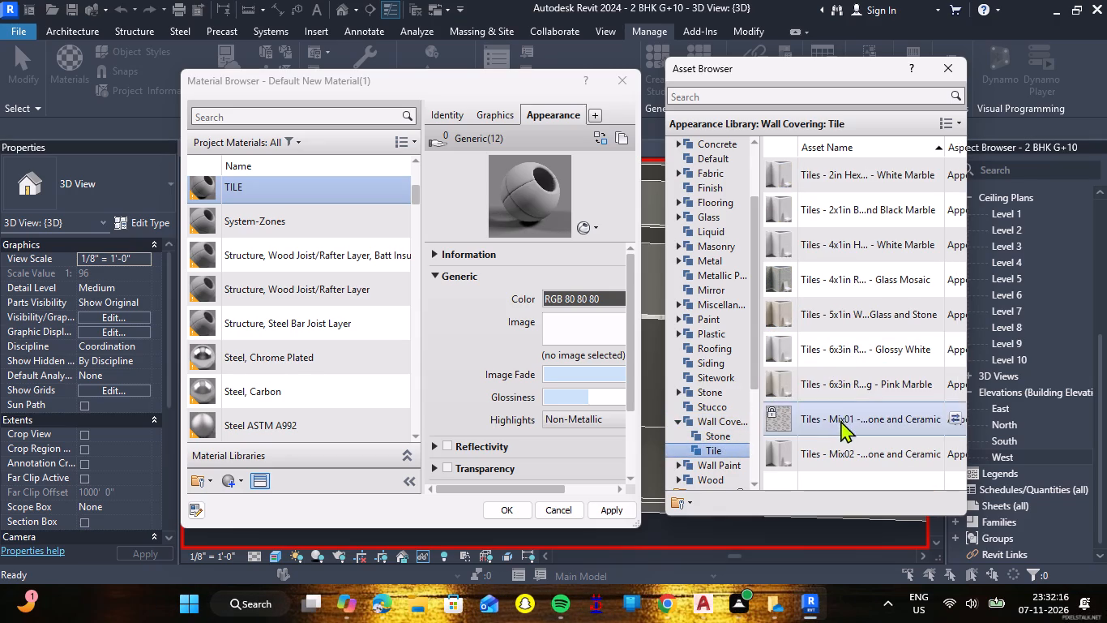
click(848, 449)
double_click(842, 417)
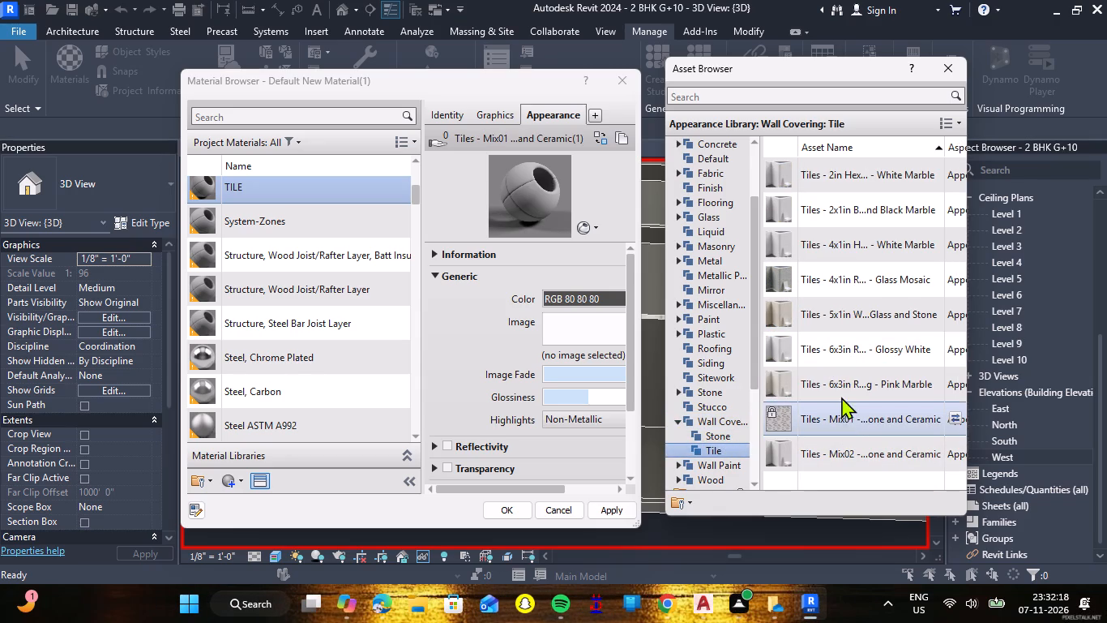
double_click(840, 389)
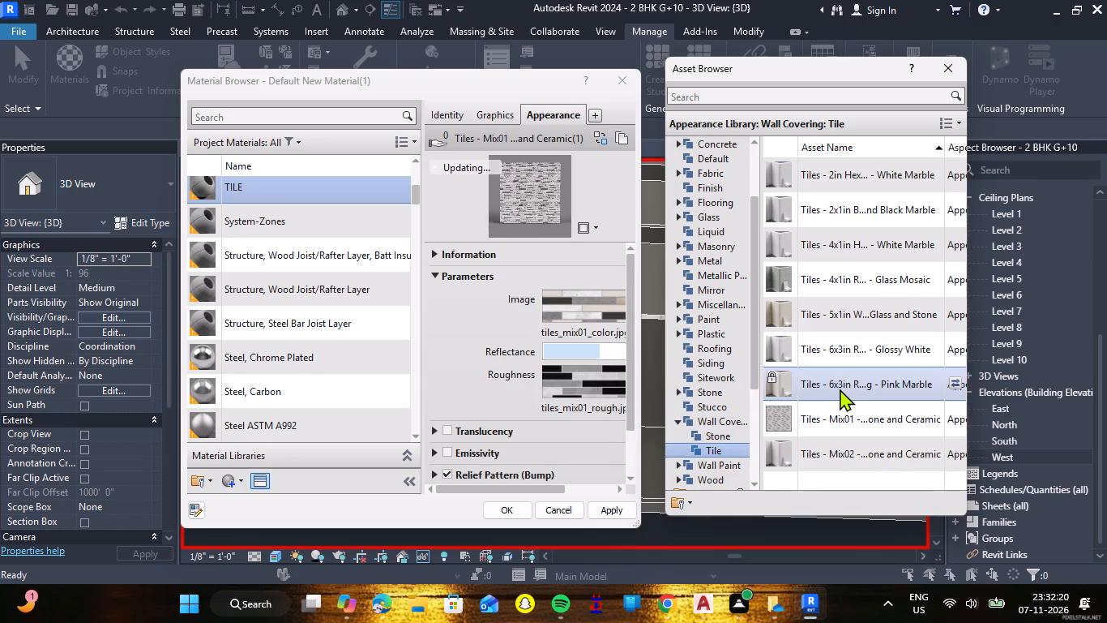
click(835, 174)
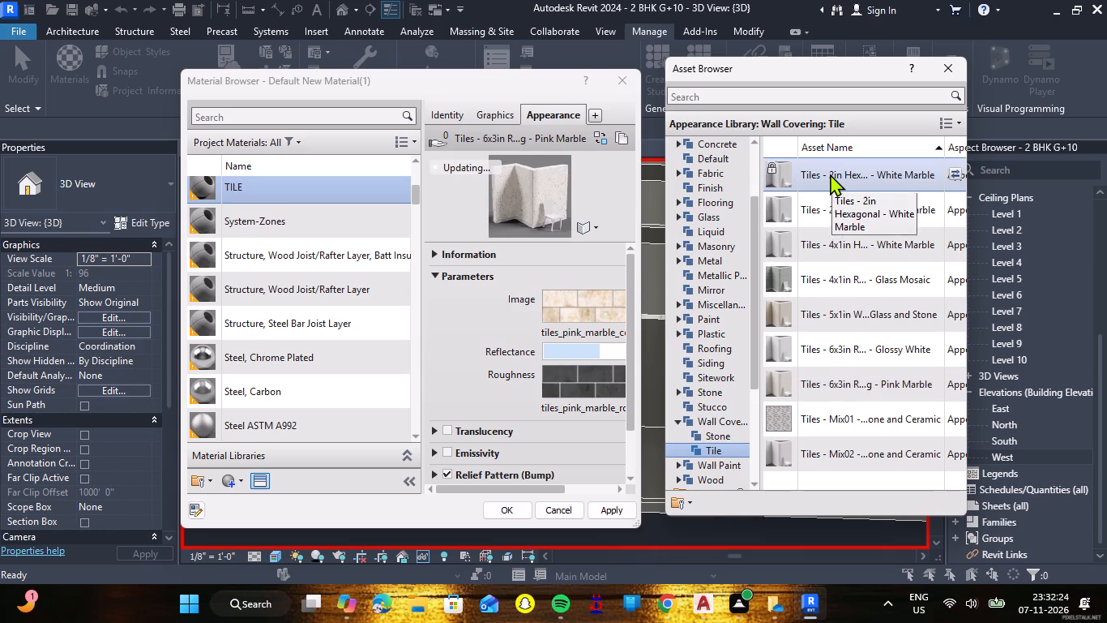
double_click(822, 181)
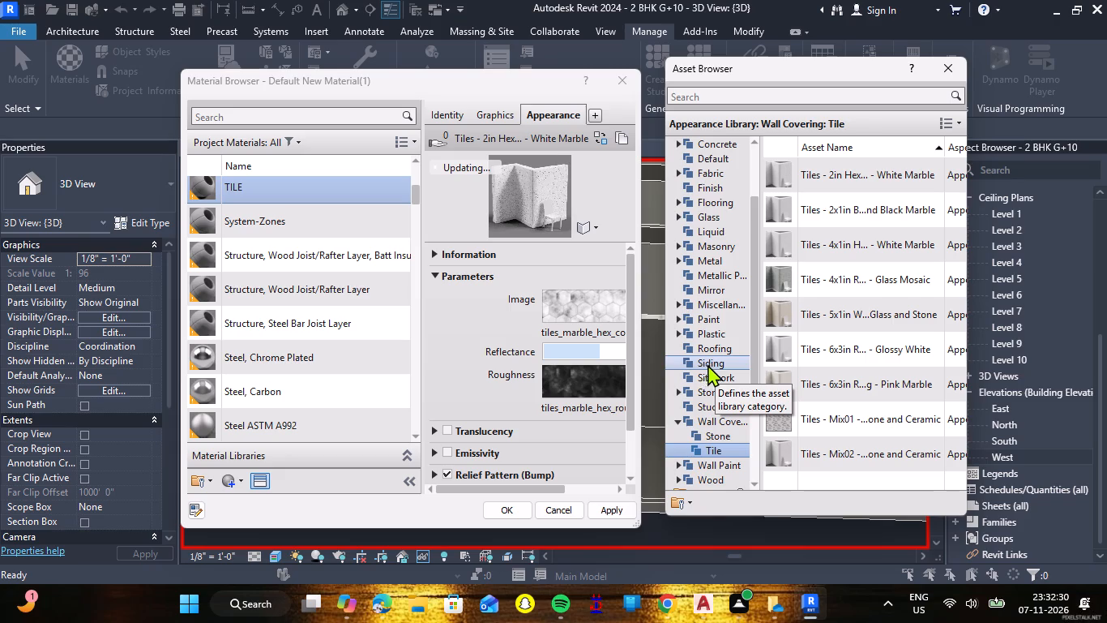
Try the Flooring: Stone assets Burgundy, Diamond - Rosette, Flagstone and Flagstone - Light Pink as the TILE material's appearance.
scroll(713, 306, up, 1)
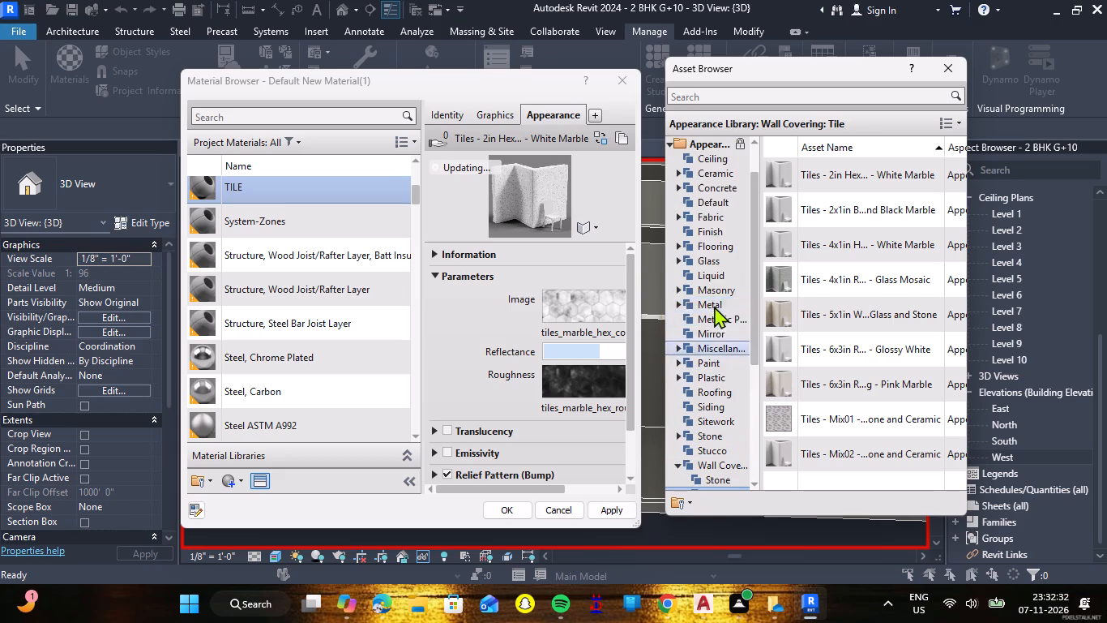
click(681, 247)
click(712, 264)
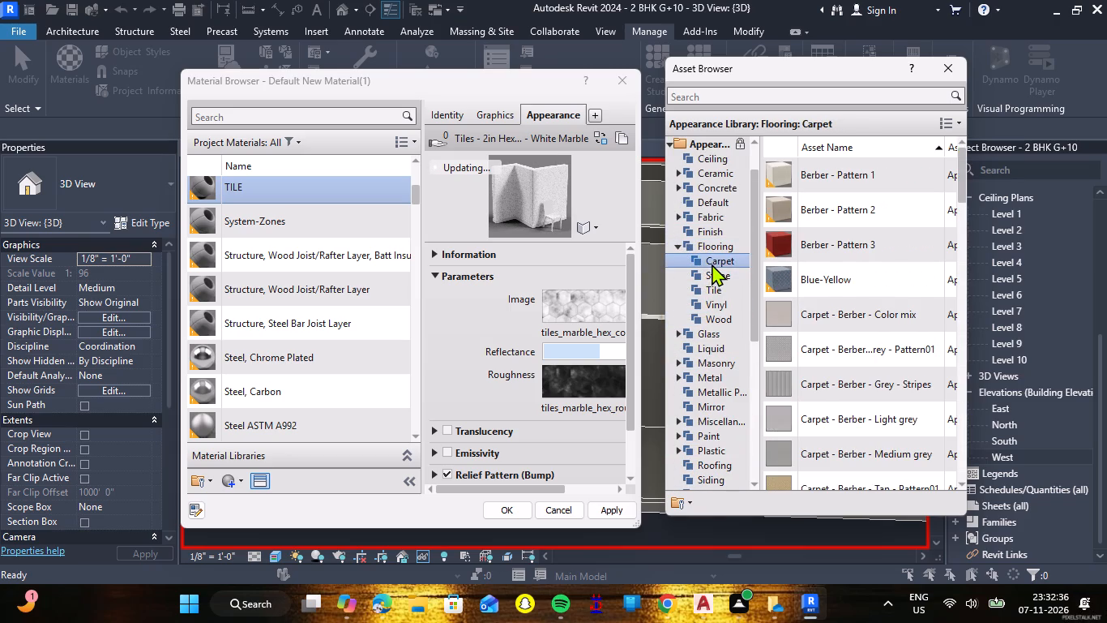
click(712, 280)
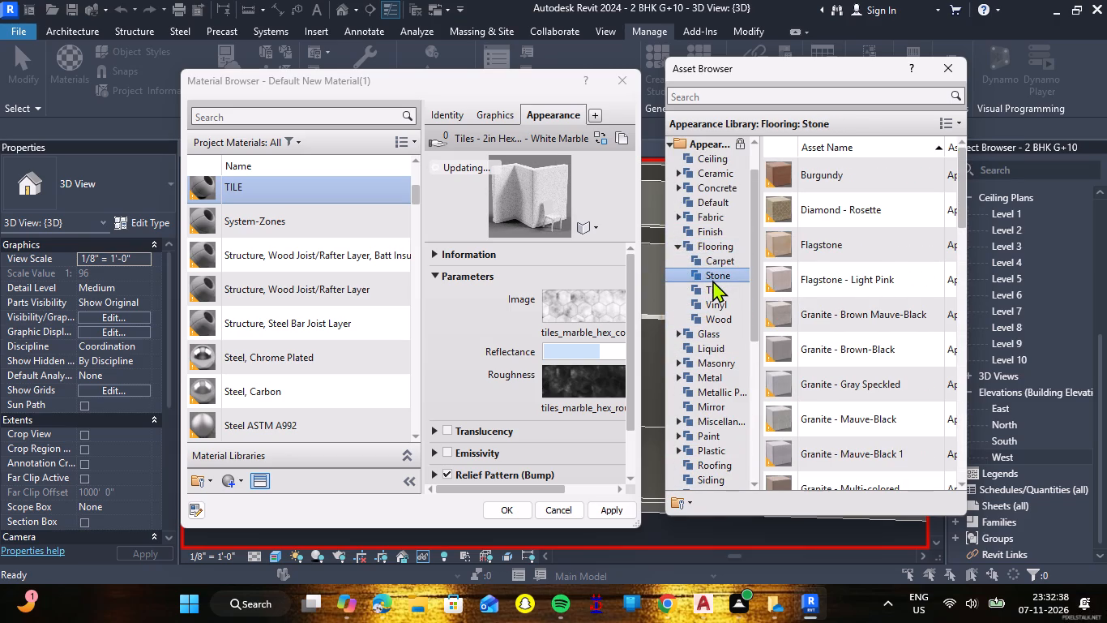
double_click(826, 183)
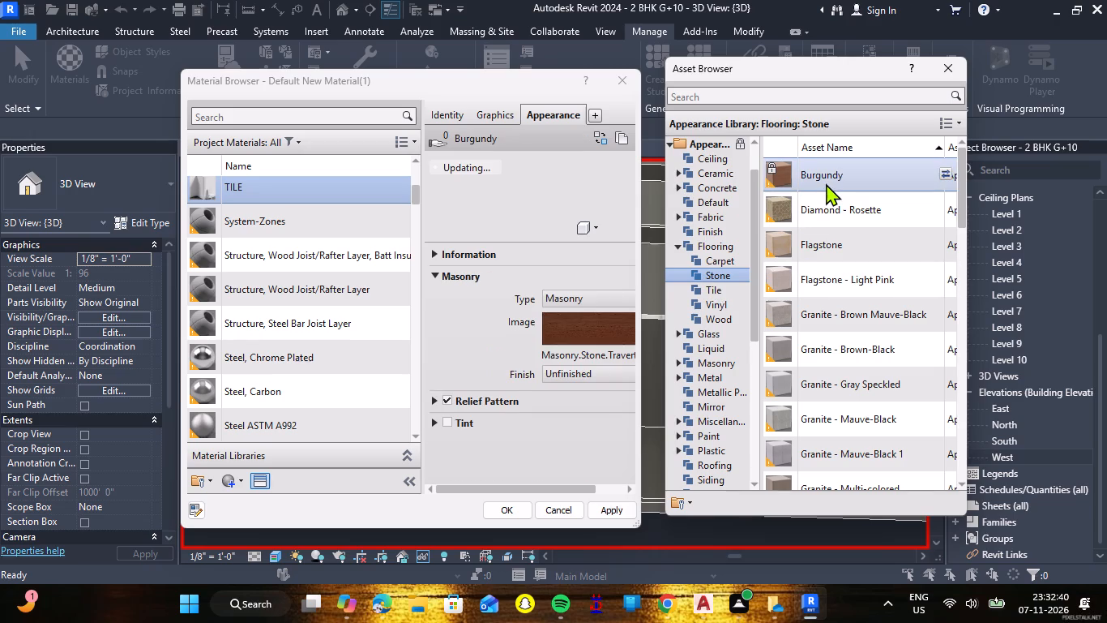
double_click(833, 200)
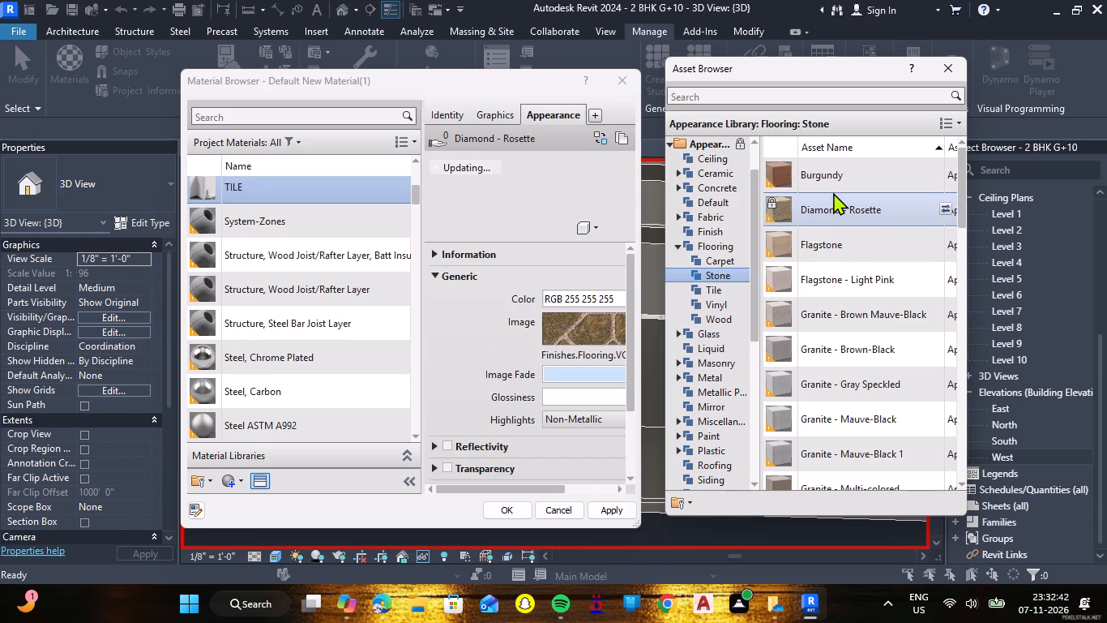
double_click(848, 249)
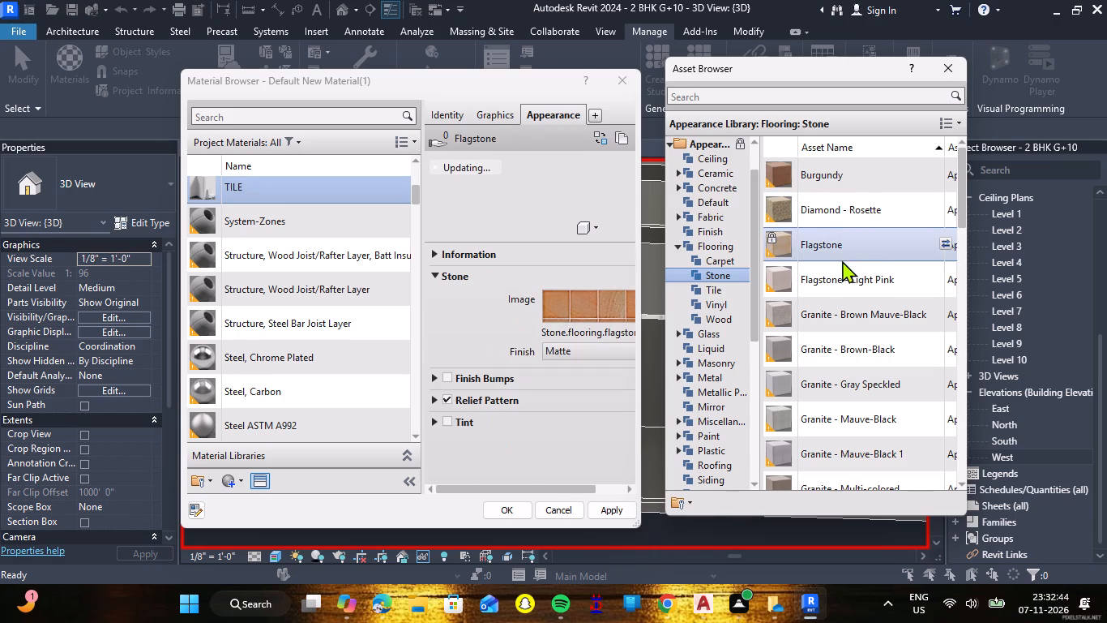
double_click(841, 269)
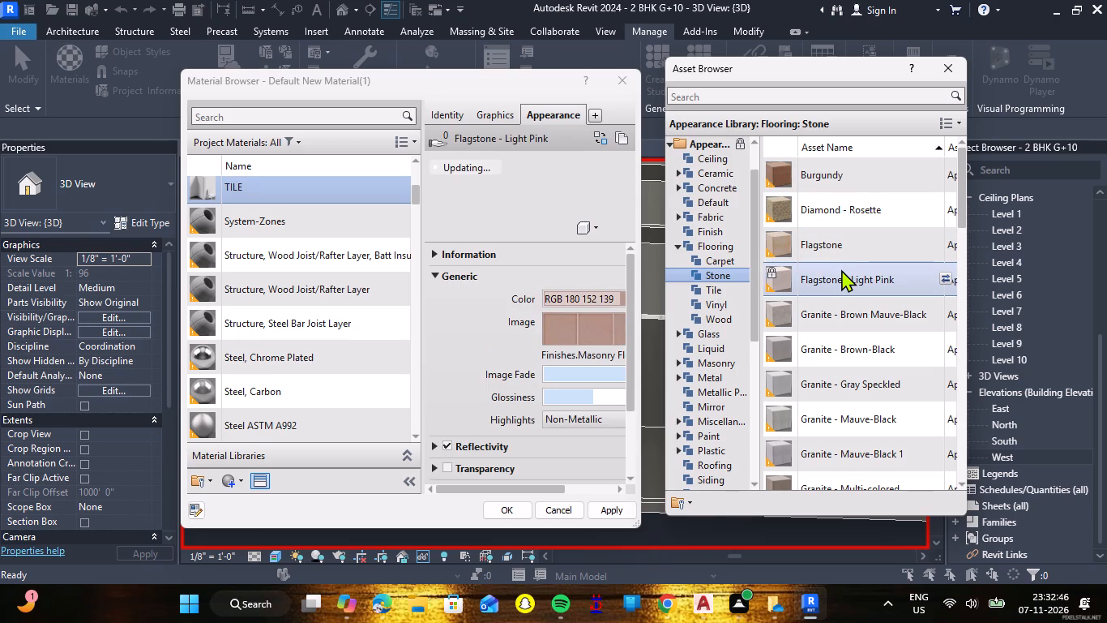
Try Marble - Green from Flooring: Stone on the TILE material, replacing it with the Marble - Green Offset Squares asset.
scroll(835, 315, down, 6)
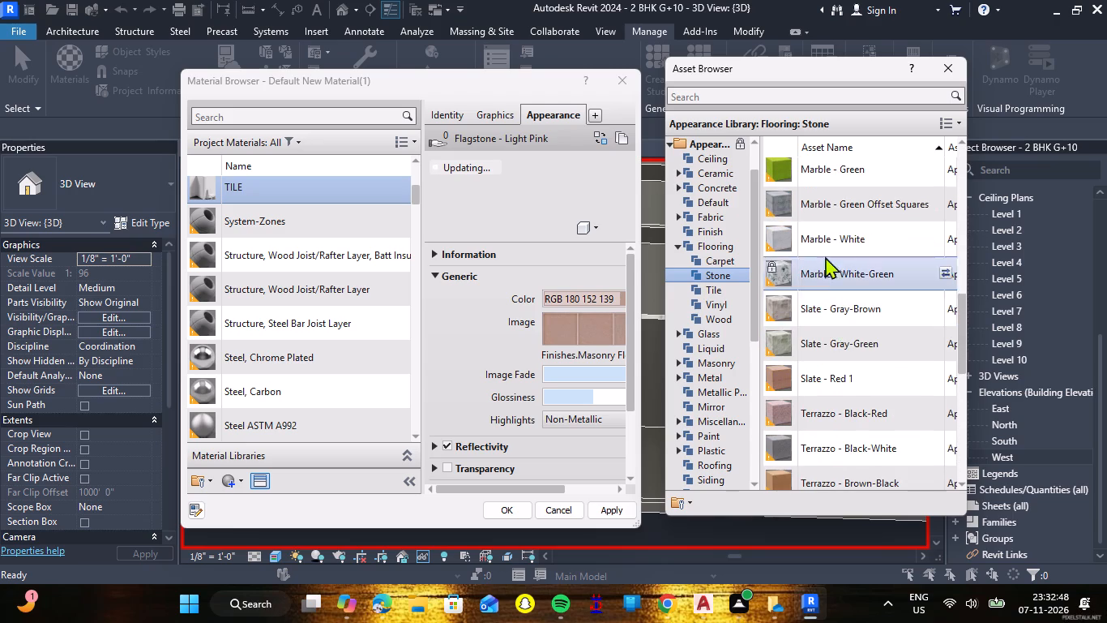
triple_click(845, 174)
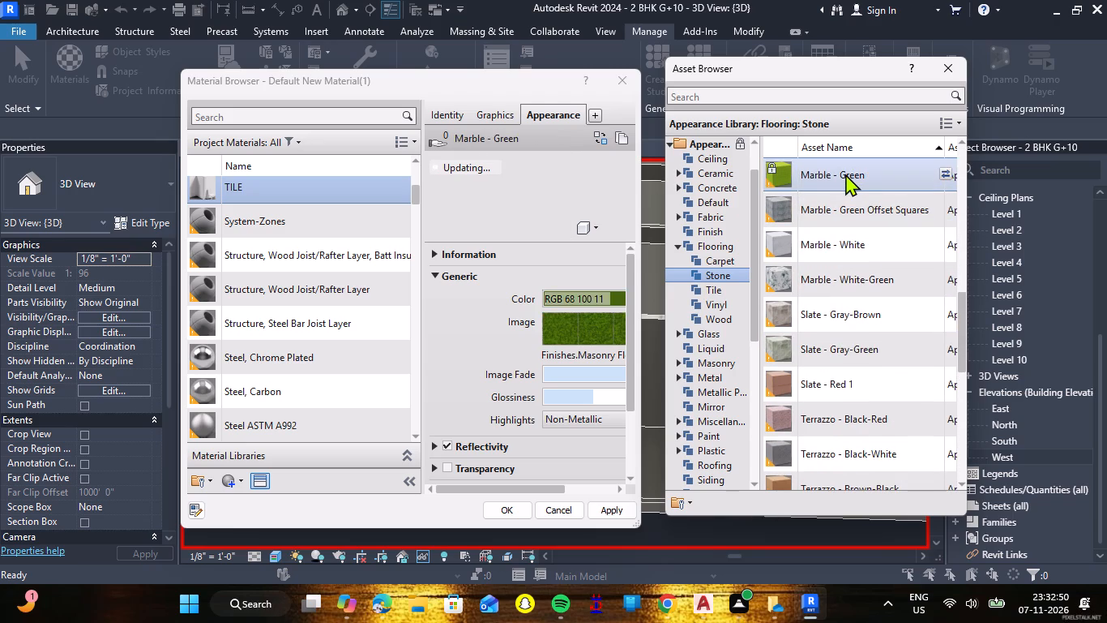
double_click(847, 212)
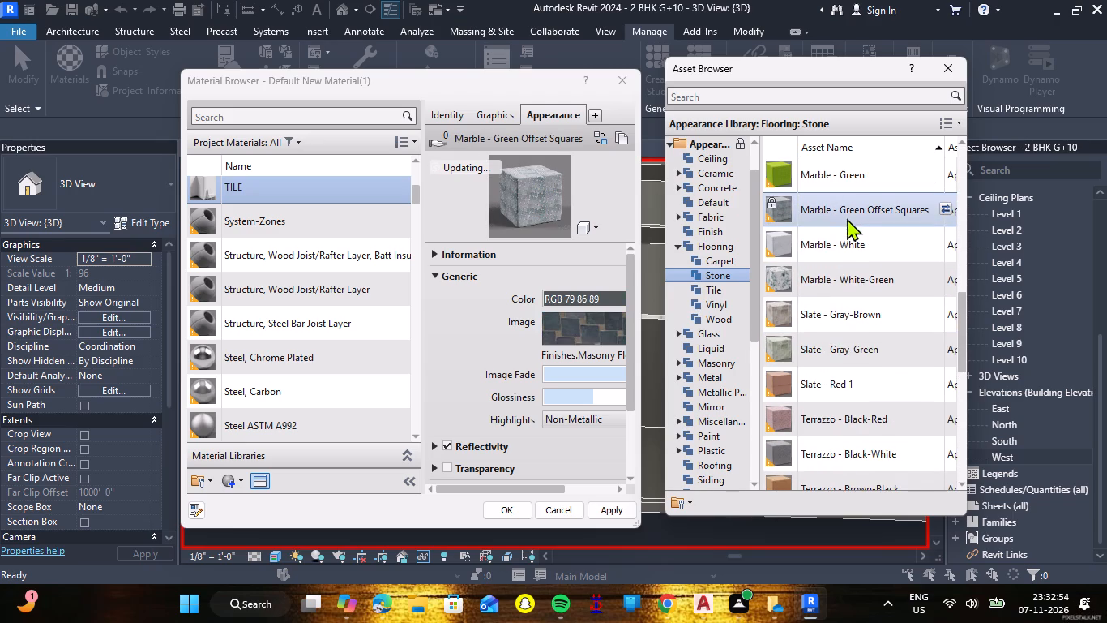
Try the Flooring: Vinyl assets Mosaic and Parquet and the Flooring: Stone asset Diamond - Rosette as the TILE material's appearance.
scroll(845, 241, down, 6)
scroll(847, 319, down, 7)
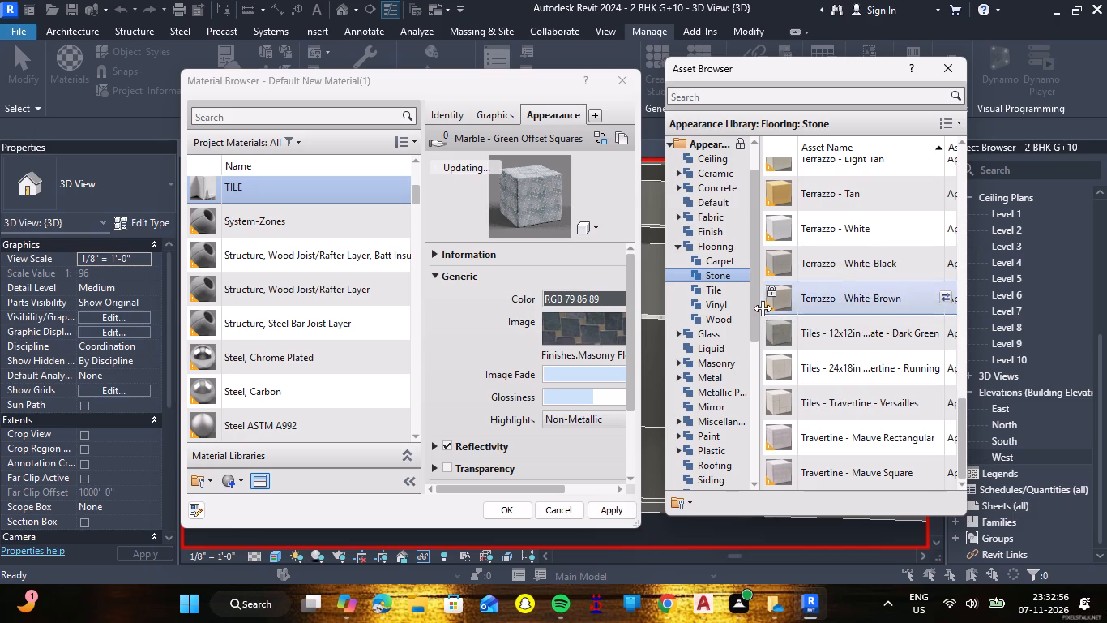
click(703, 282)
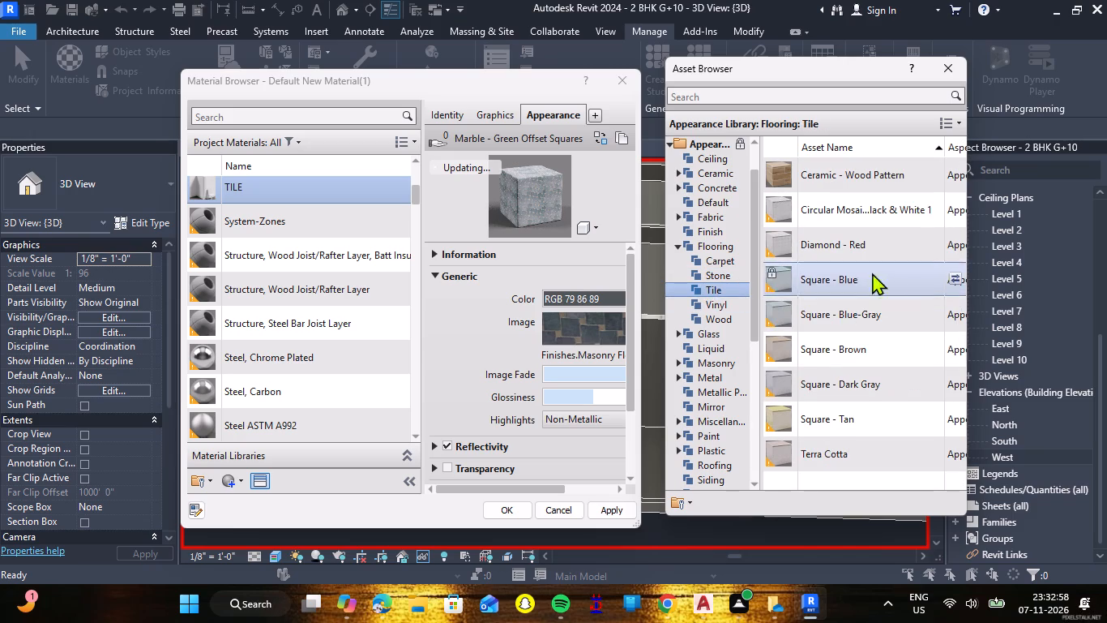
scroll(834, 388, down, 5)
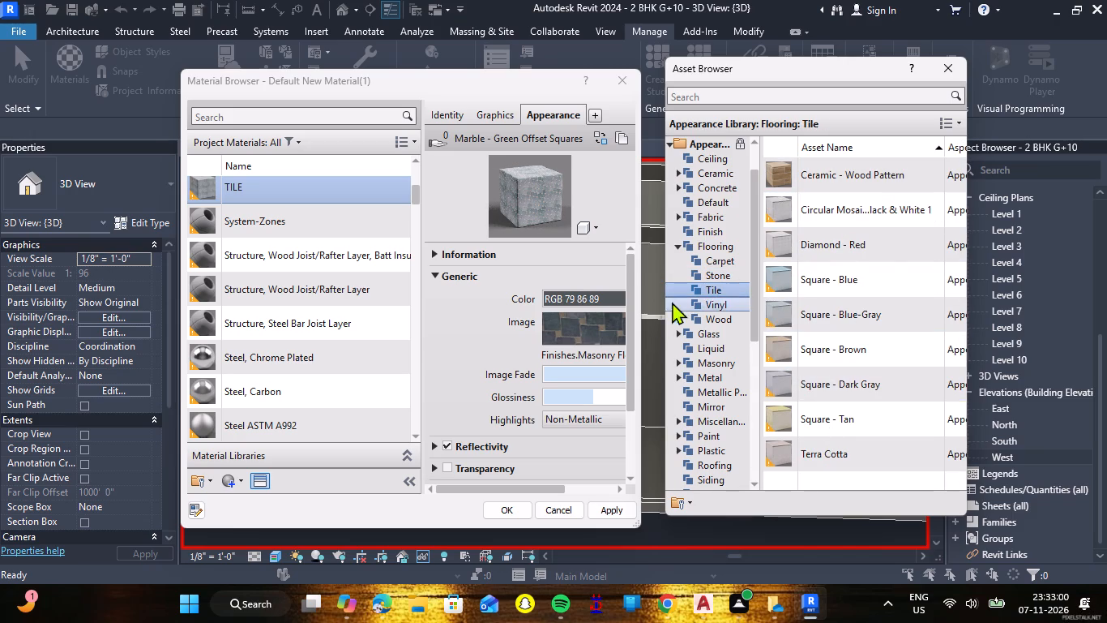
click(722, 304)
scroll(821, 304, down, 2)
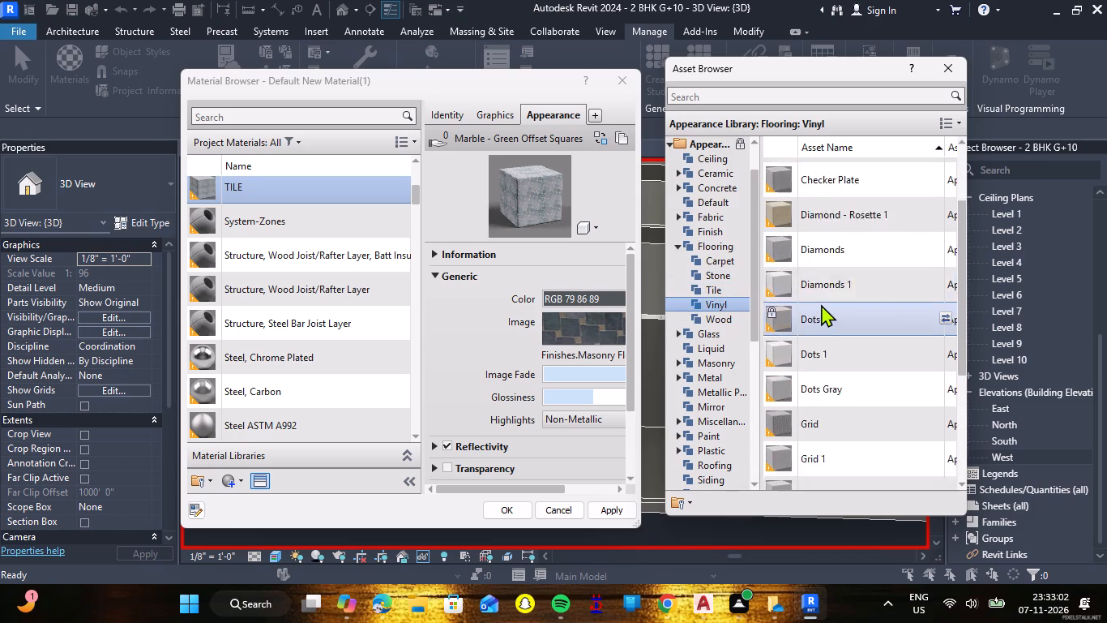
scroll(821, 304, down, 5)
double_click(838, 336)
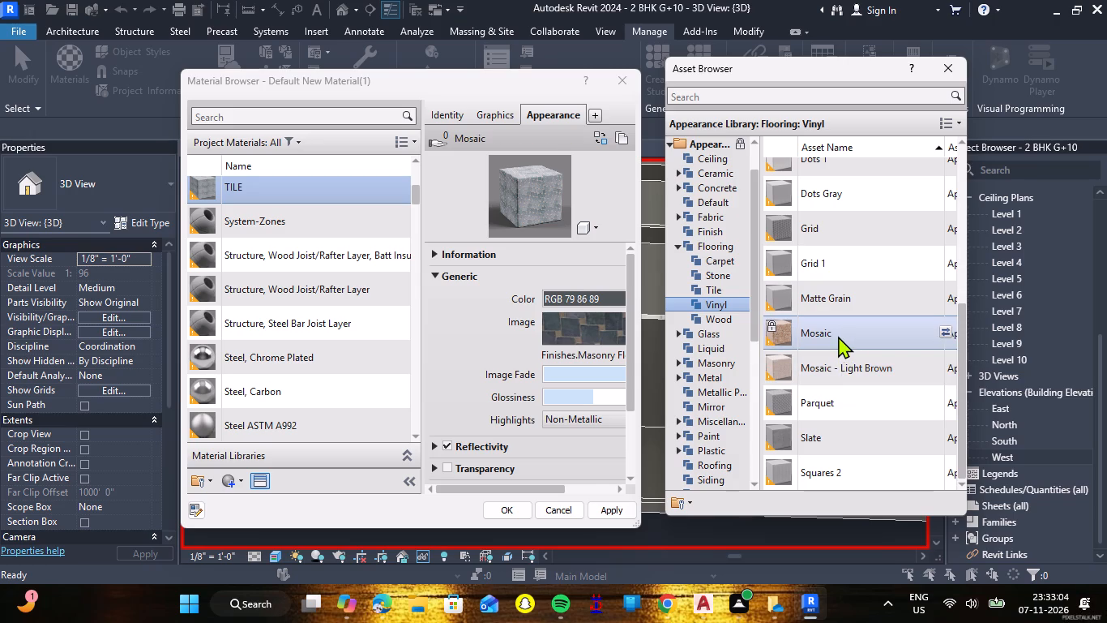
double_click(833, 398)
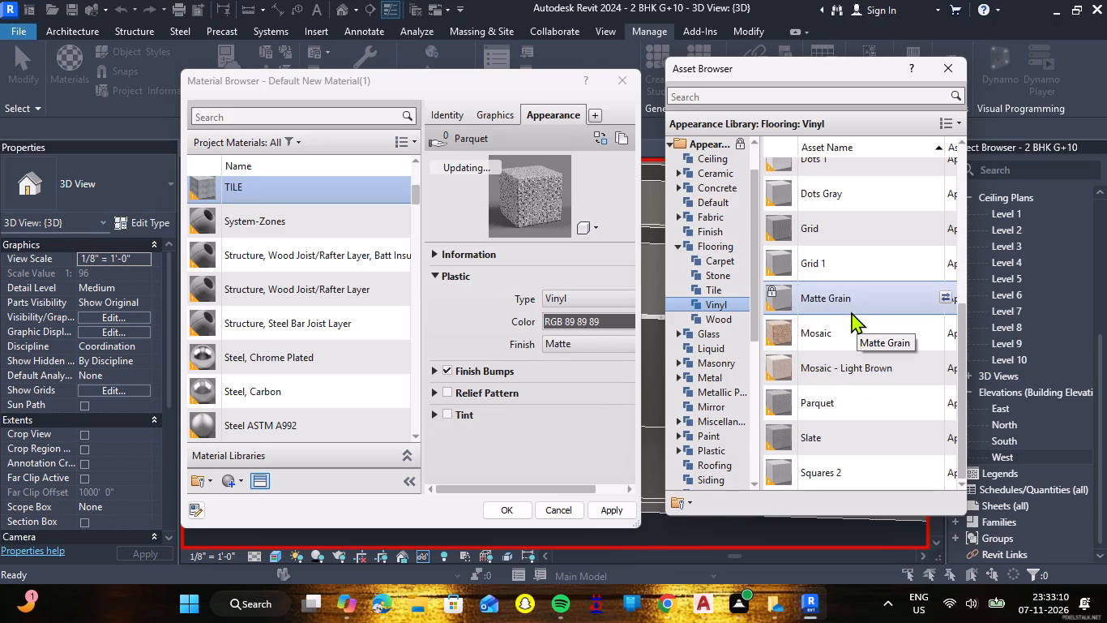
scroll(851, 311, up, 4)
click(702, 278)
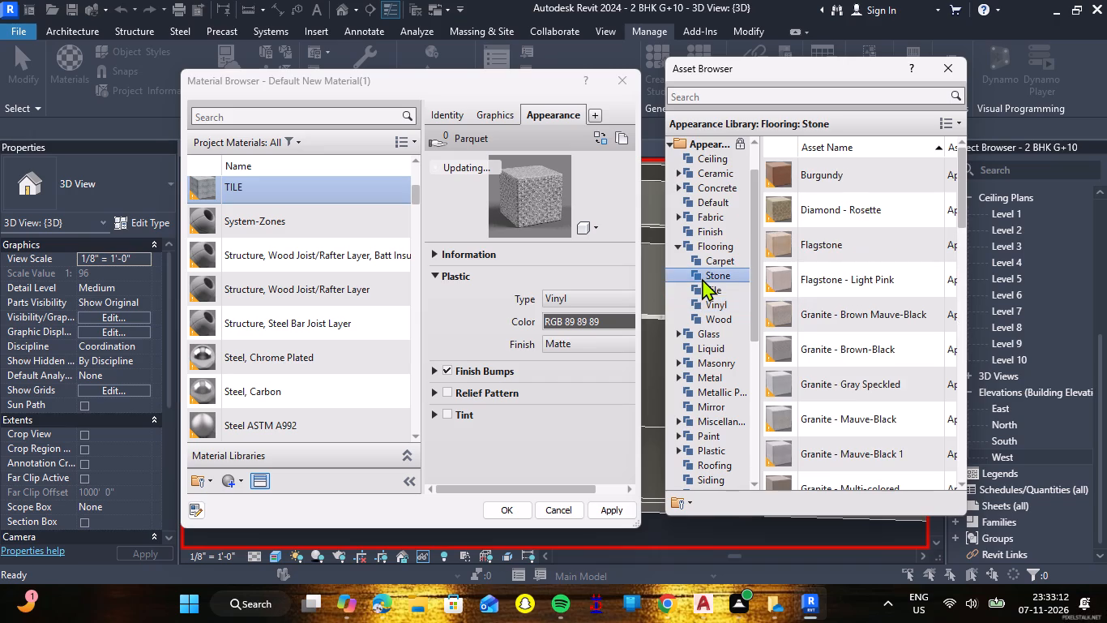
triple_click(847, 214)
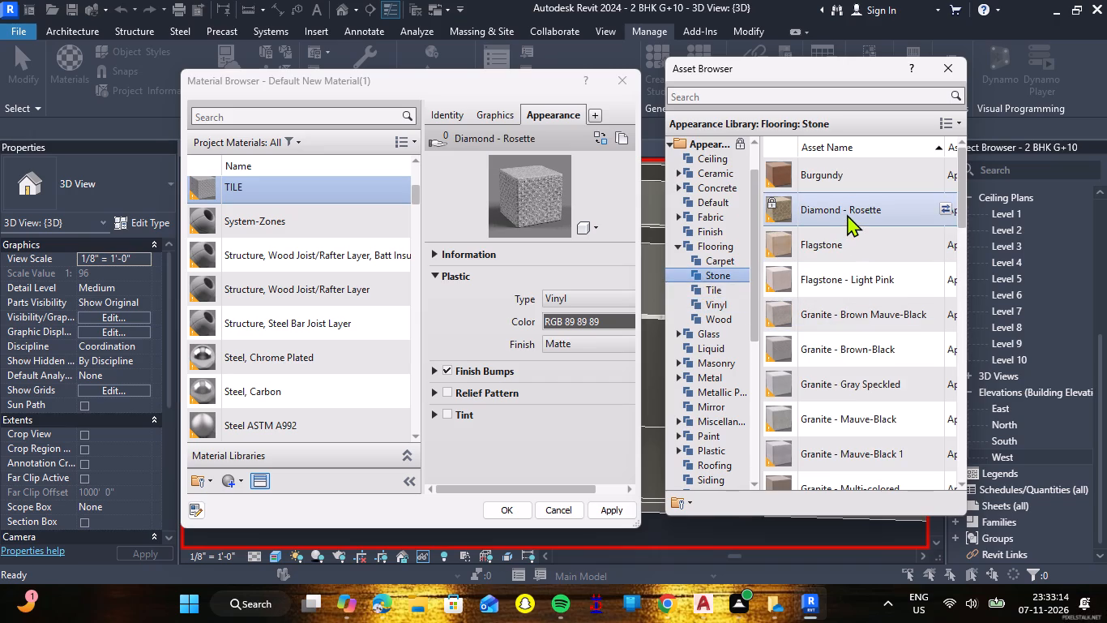
Assign the Flooring: Stone asset Marble - White-Green to the TILE material and save the material changes.
scroll(848, 220, down, 5)
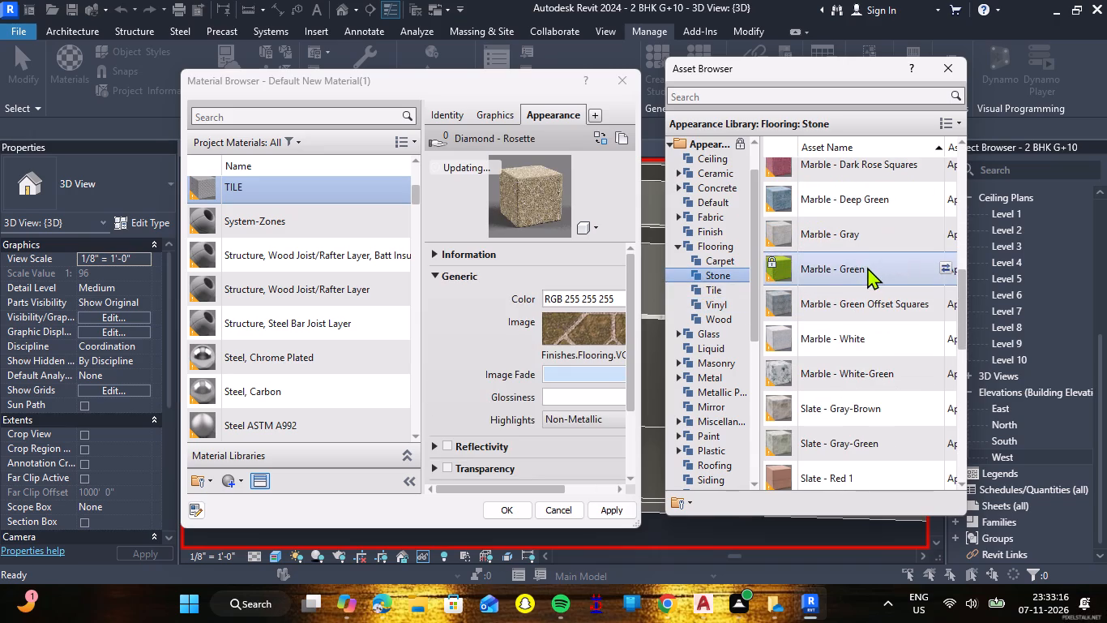
double_click(873, 378)
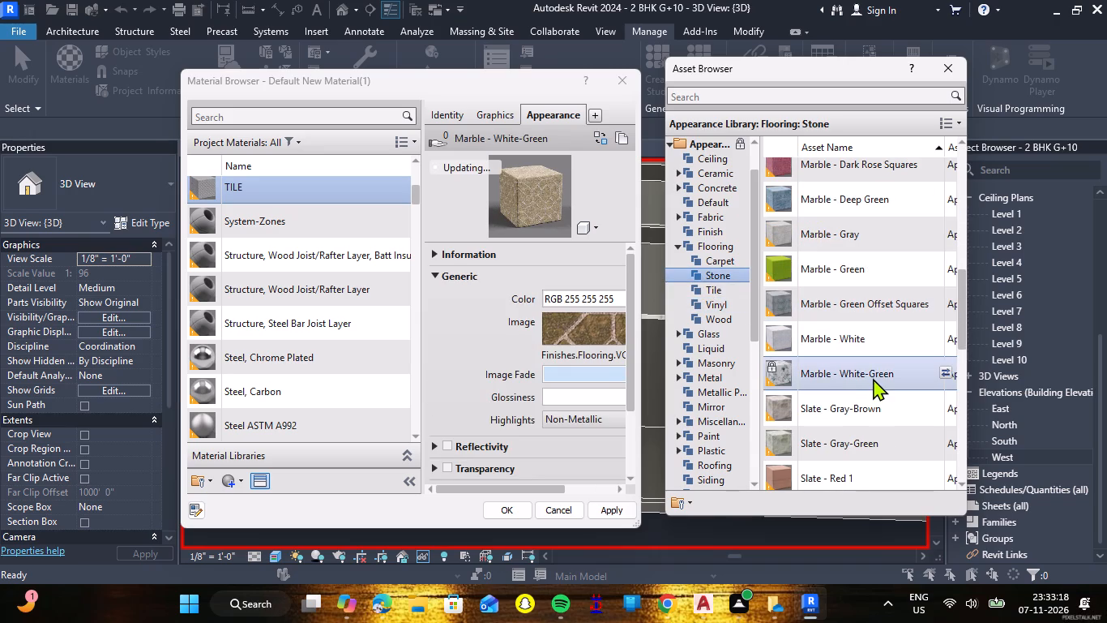
click(507, 514)
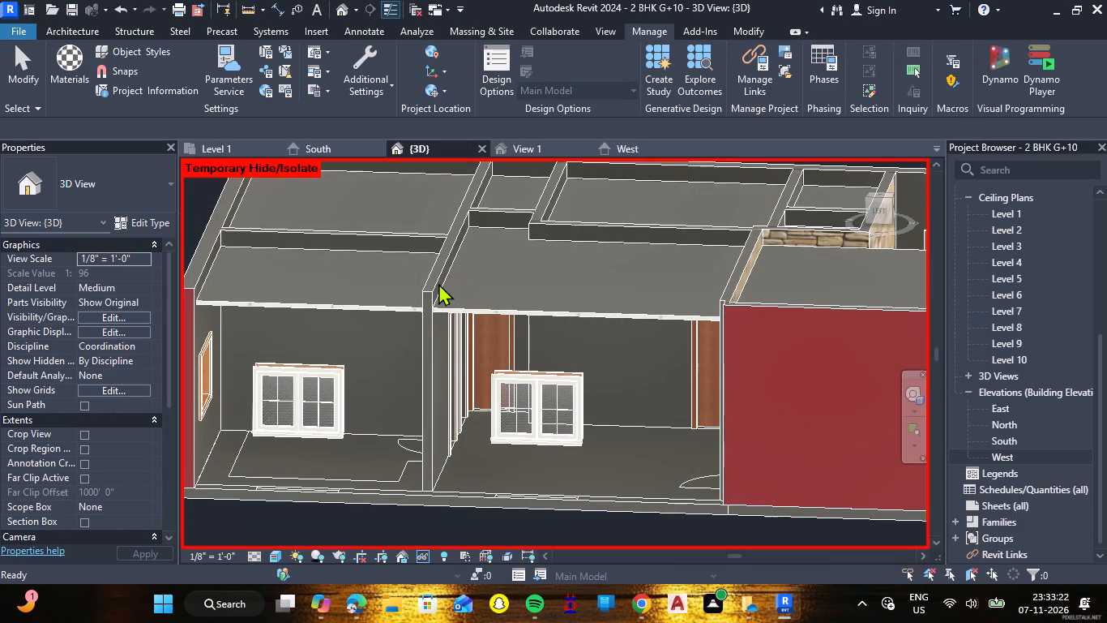
Paint the interior floor surface with the TILE material in the 3D view.
text(PT)
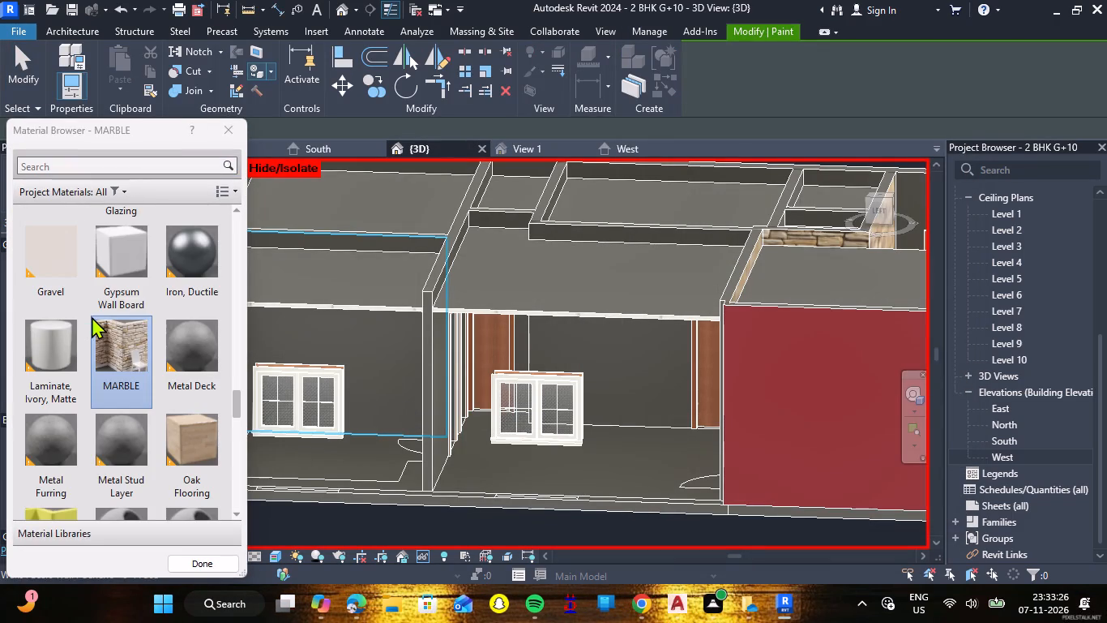
scroll(123, 349, down, 5)
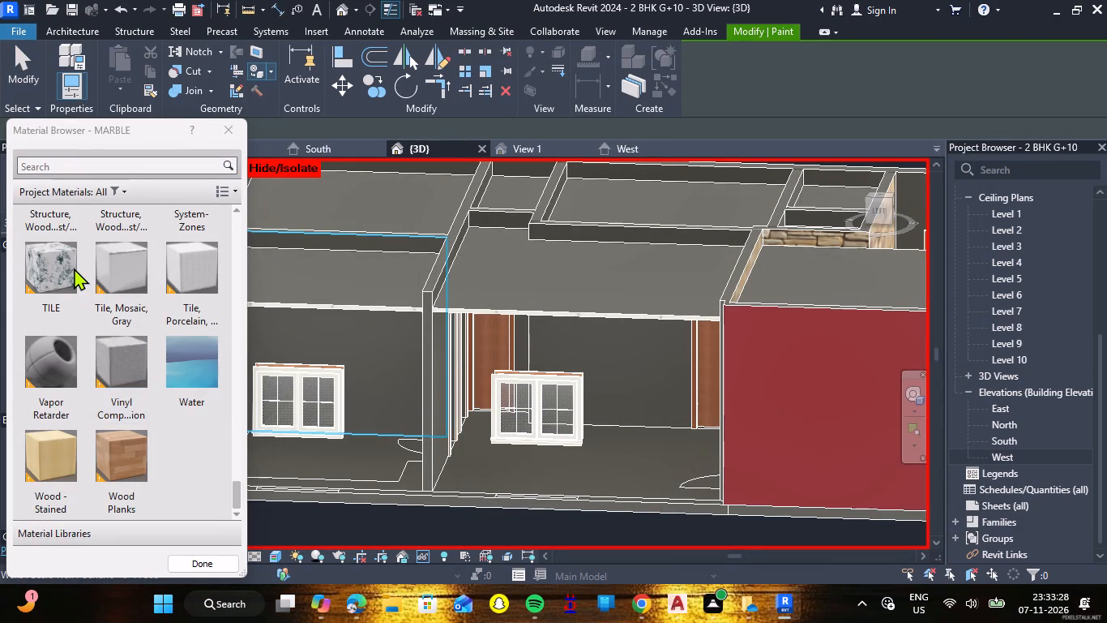
click(74, 268)
click(601, 455)
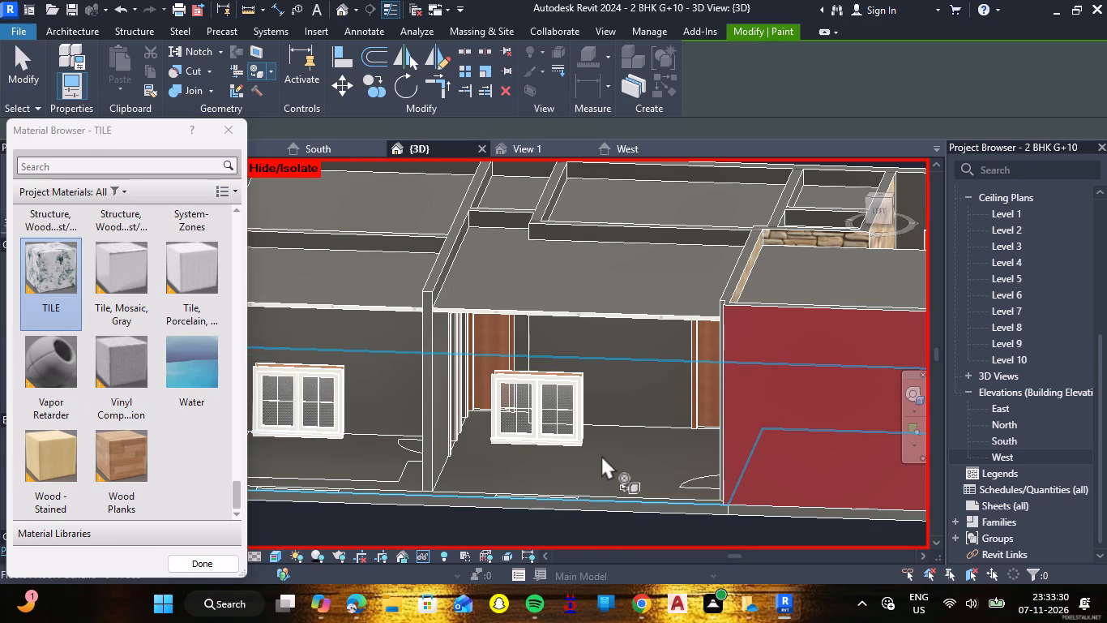
scroll(601, 455, down, 5)
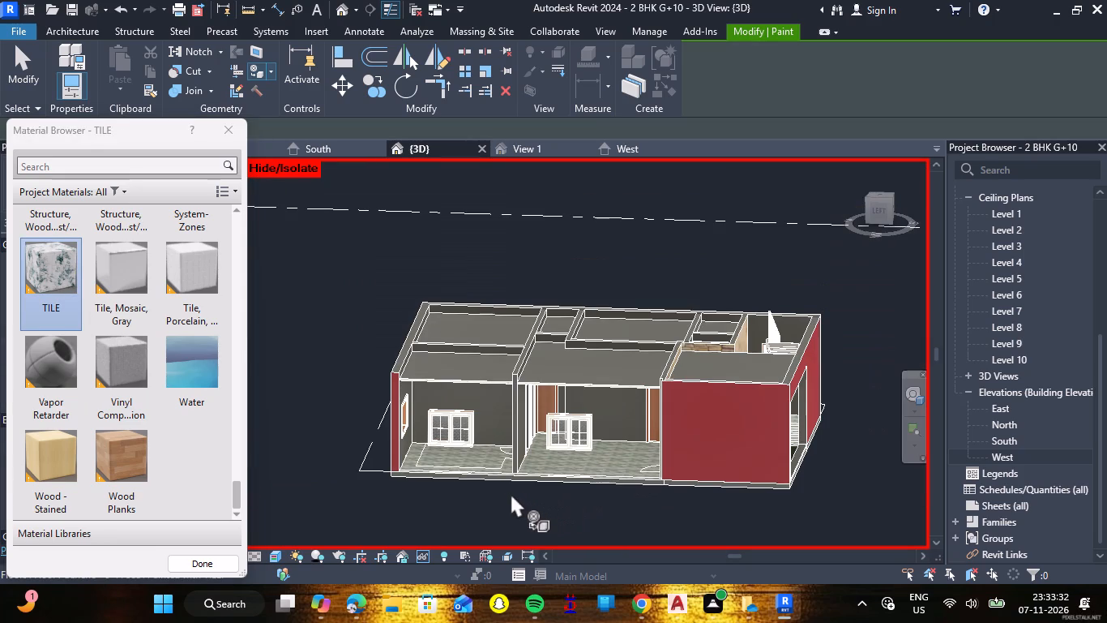
key(Escape)
scroll(409, 506, up, 2)
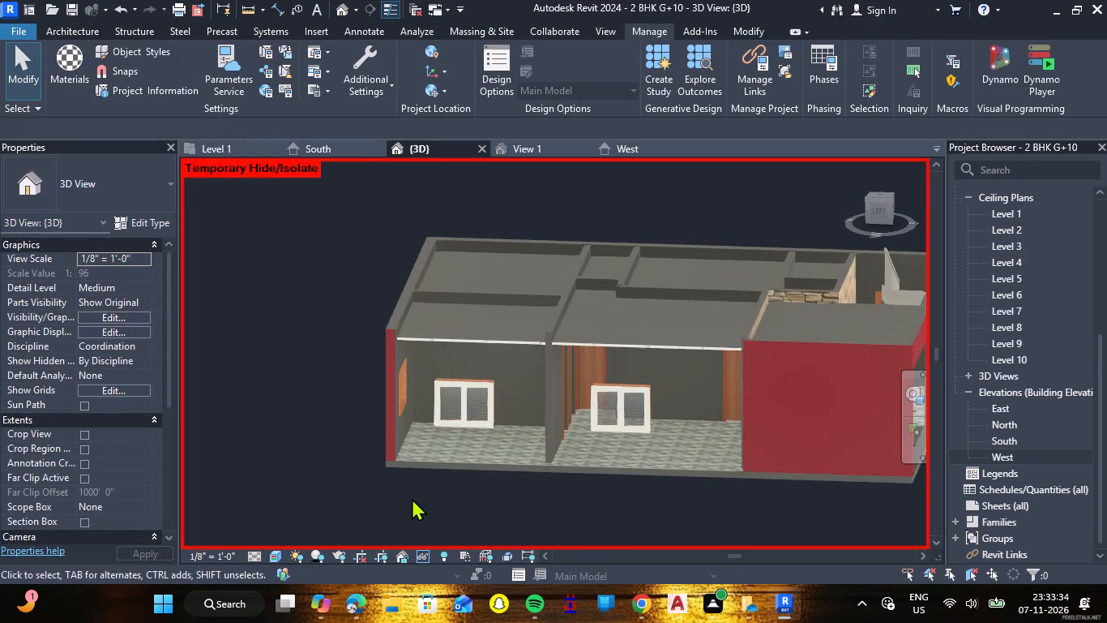
scroll(425, 475, up, 4)
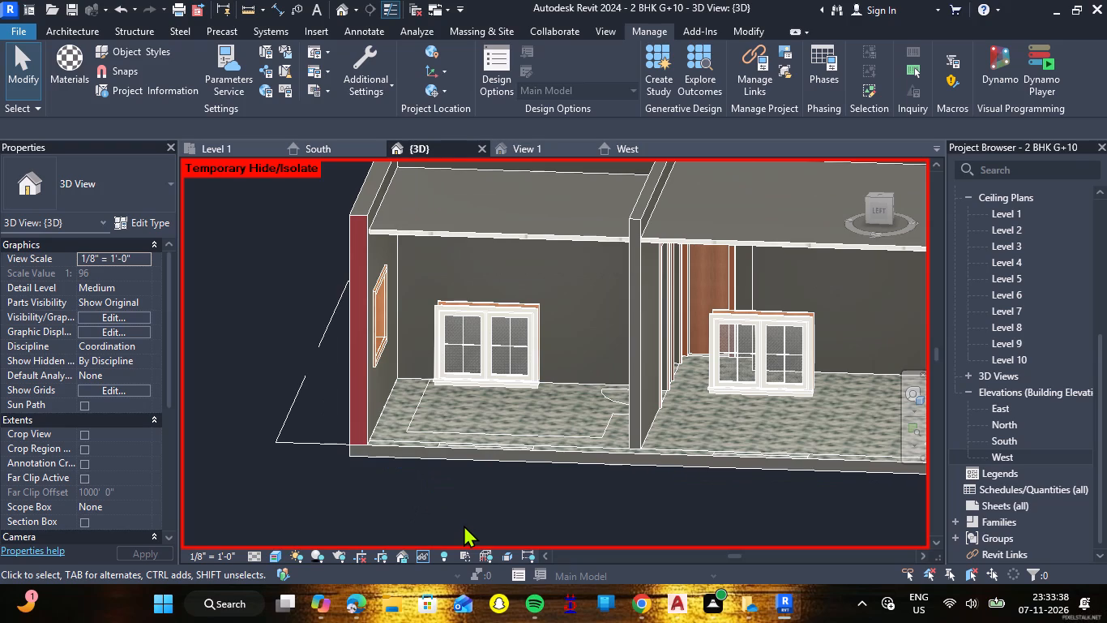
Duplicate the TILE material together with its assets.
click(53, 74)
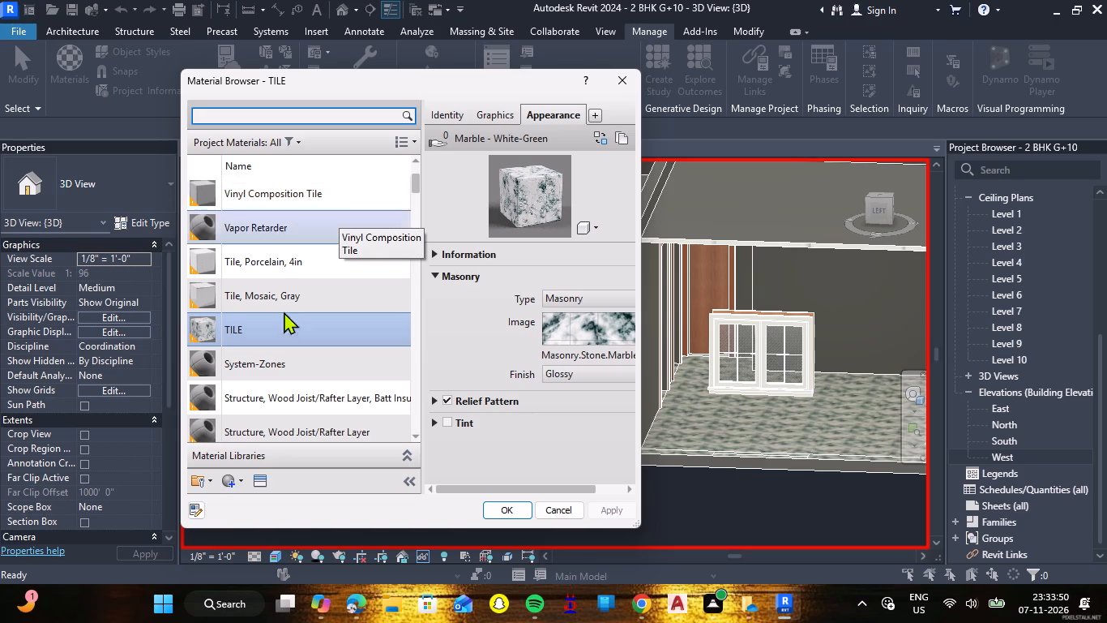
click(229, 477)
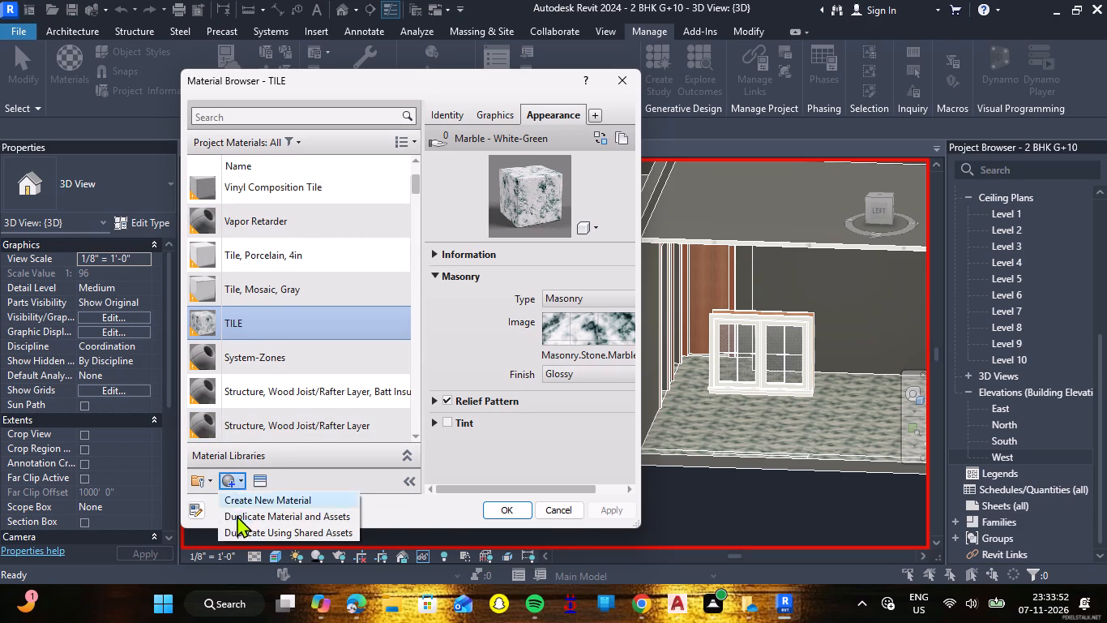
click(239, 518)
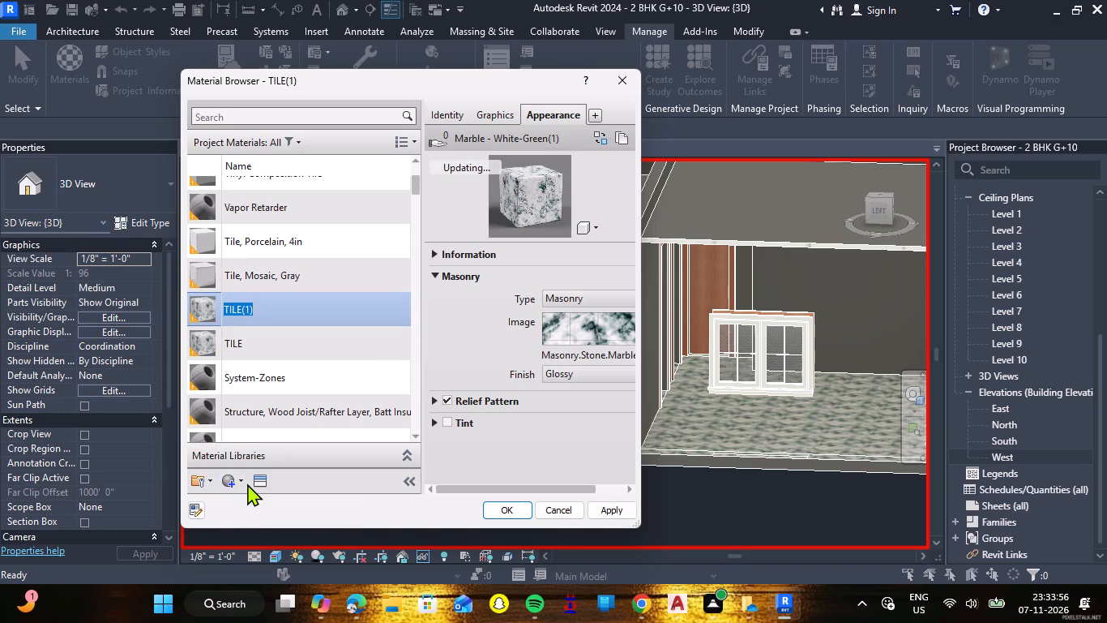
click(247, 483)
Create a new project material and name it WALL PAINT 1.
click(237, 483)
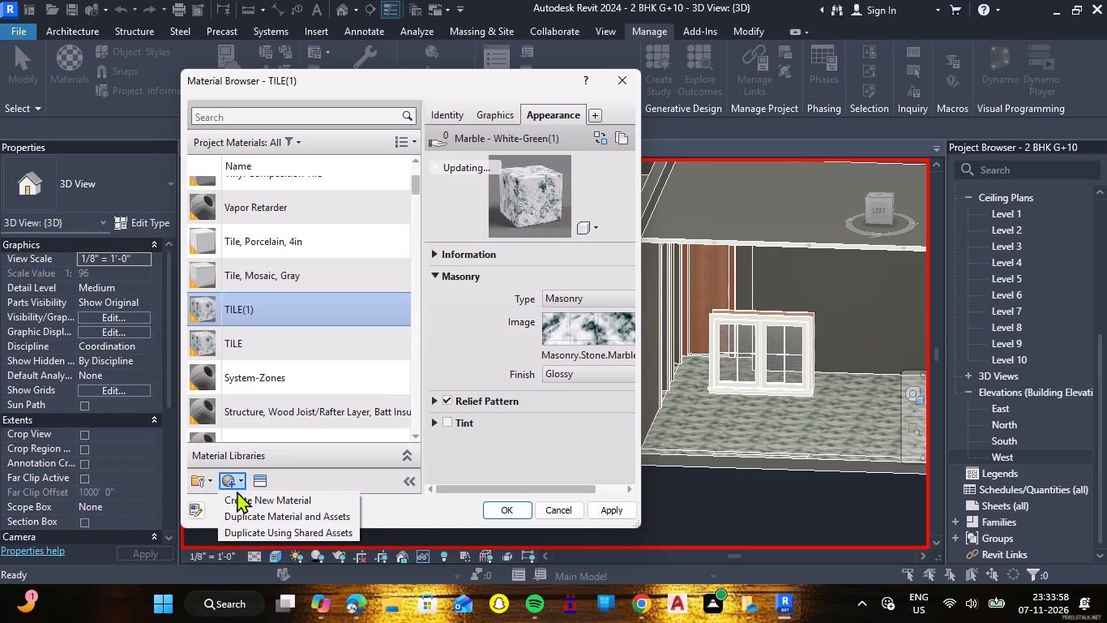
click(249, 505)
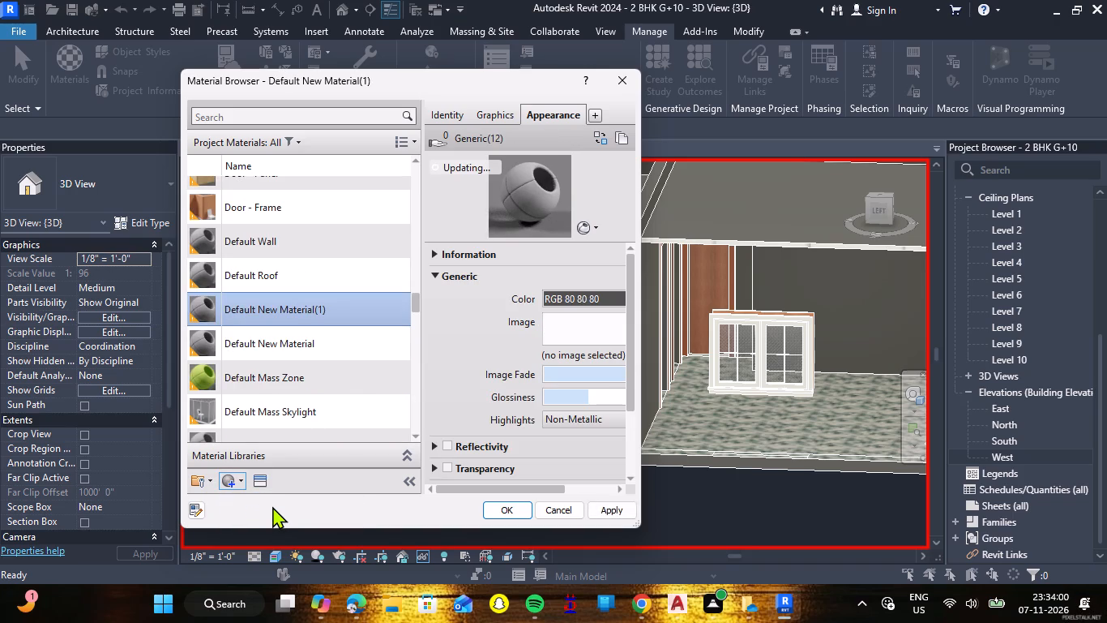
right_click(306, 291)
click(351, 354)
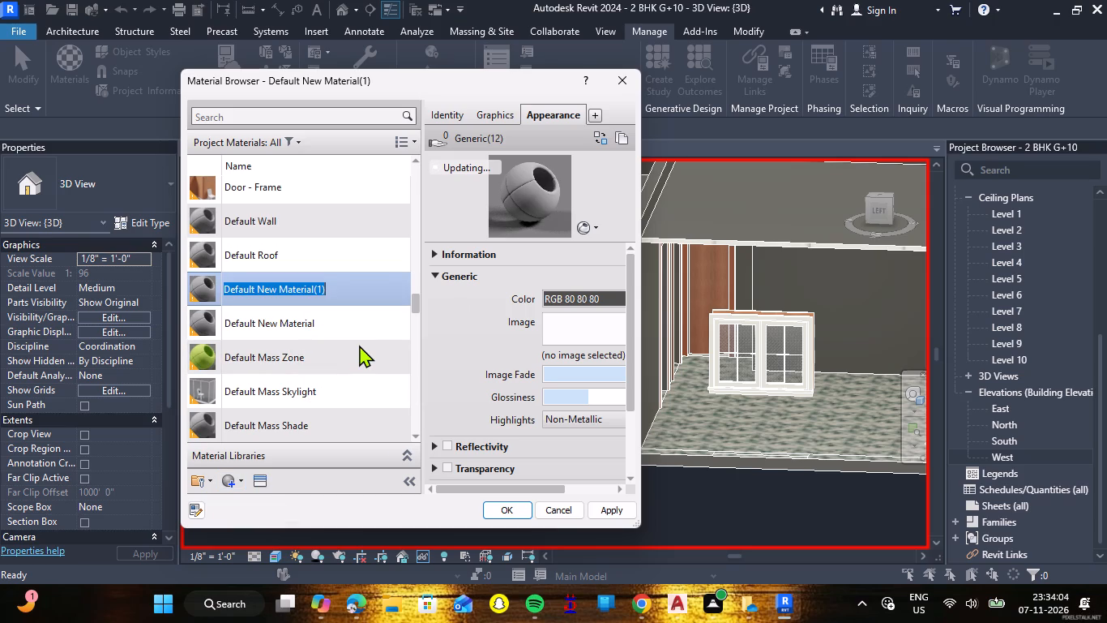
key(BackSpace)
text(WALL PAIN)
key(space)
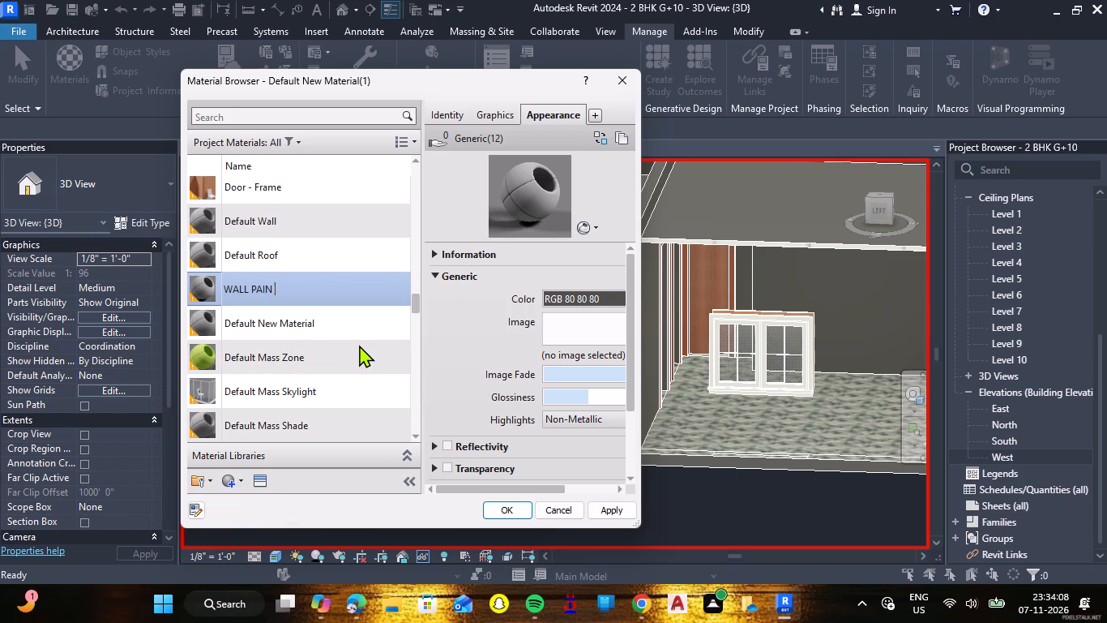
key(BackSpace)
text(T 1)
key(Return)
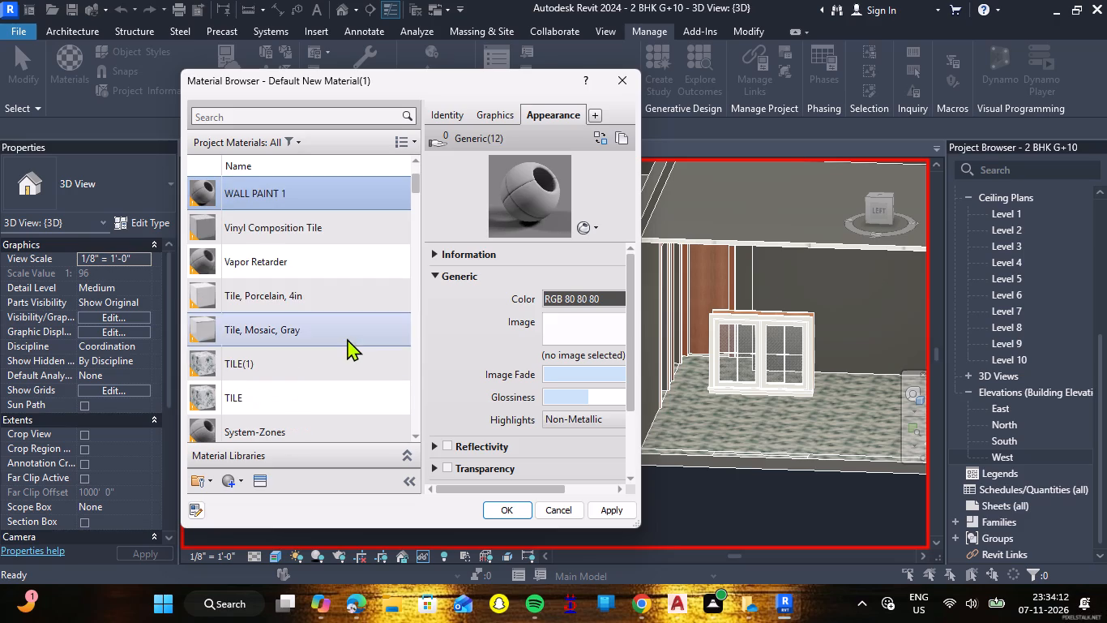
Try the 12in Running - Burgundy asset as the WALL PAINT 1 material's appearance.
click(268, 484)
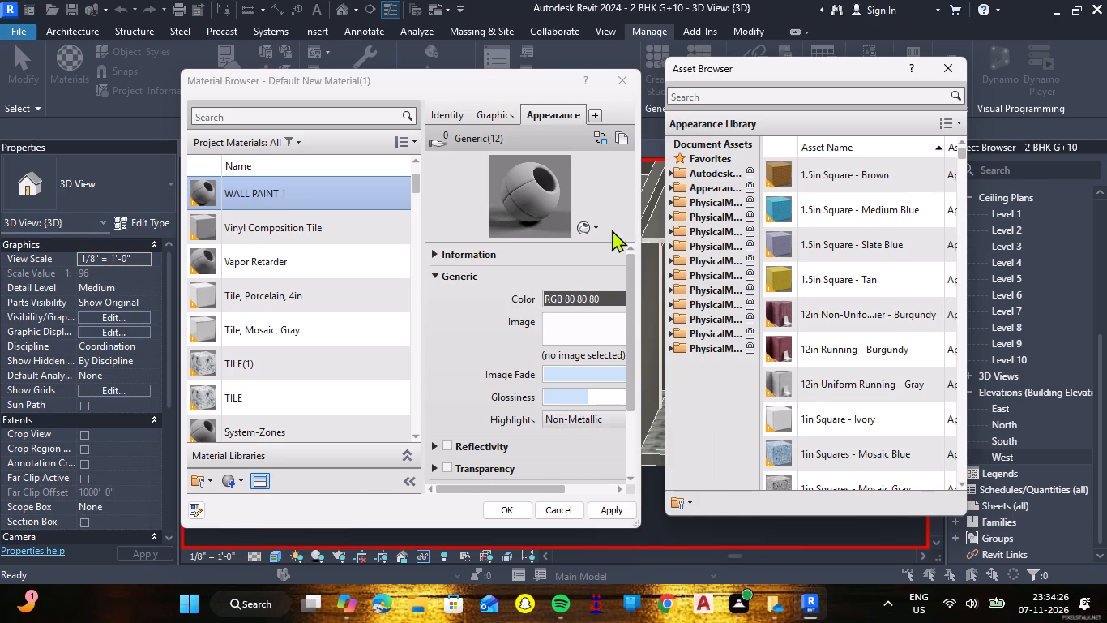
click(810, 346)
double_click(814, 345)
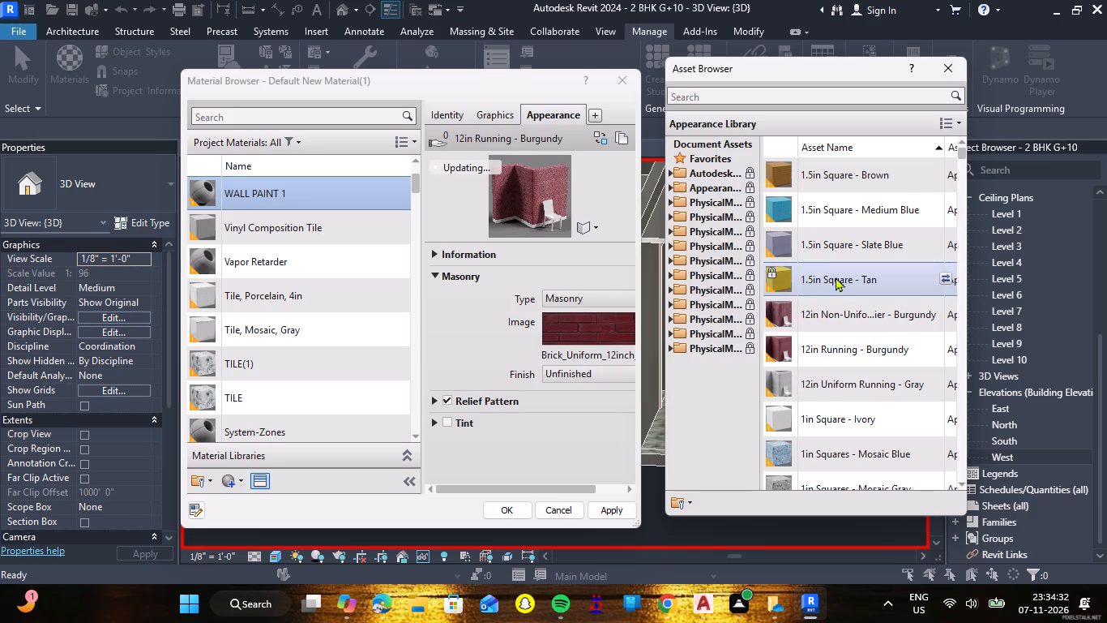
Open the Matte wall paint assets in the Appearance Library for the WALL PAINT 1 material.
click(706, 194)
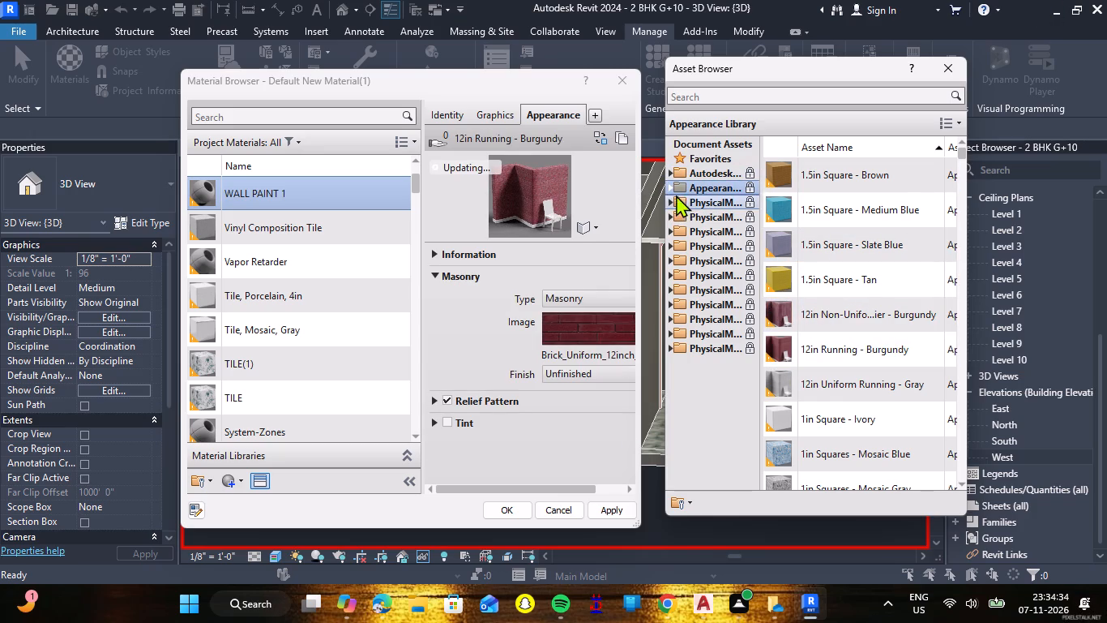
click(673, 190)
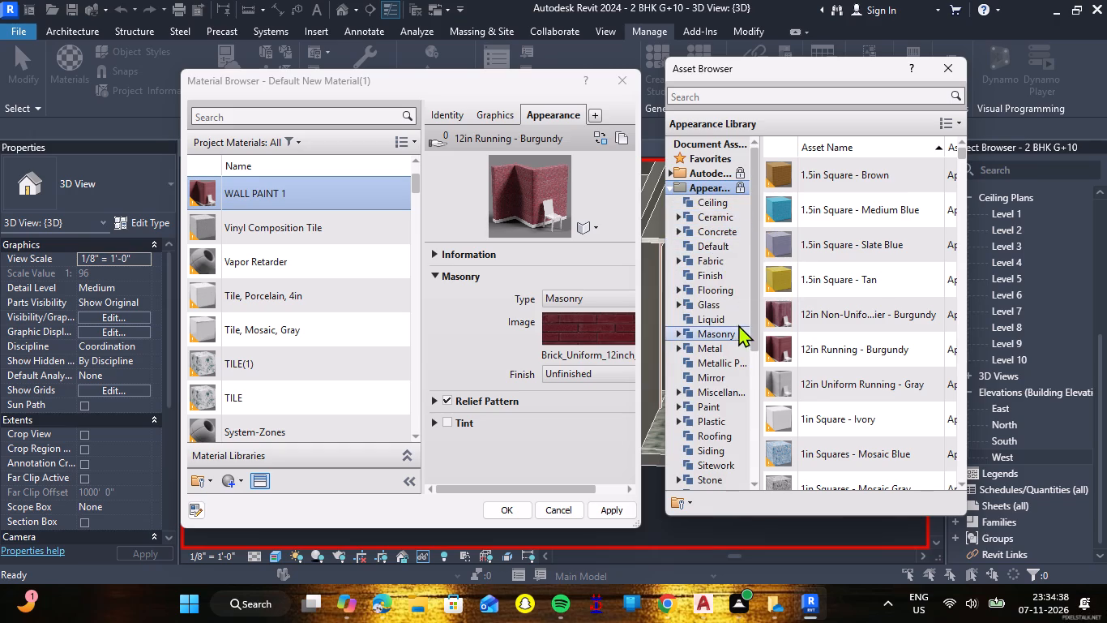
scroll(734, 317, down, 3)
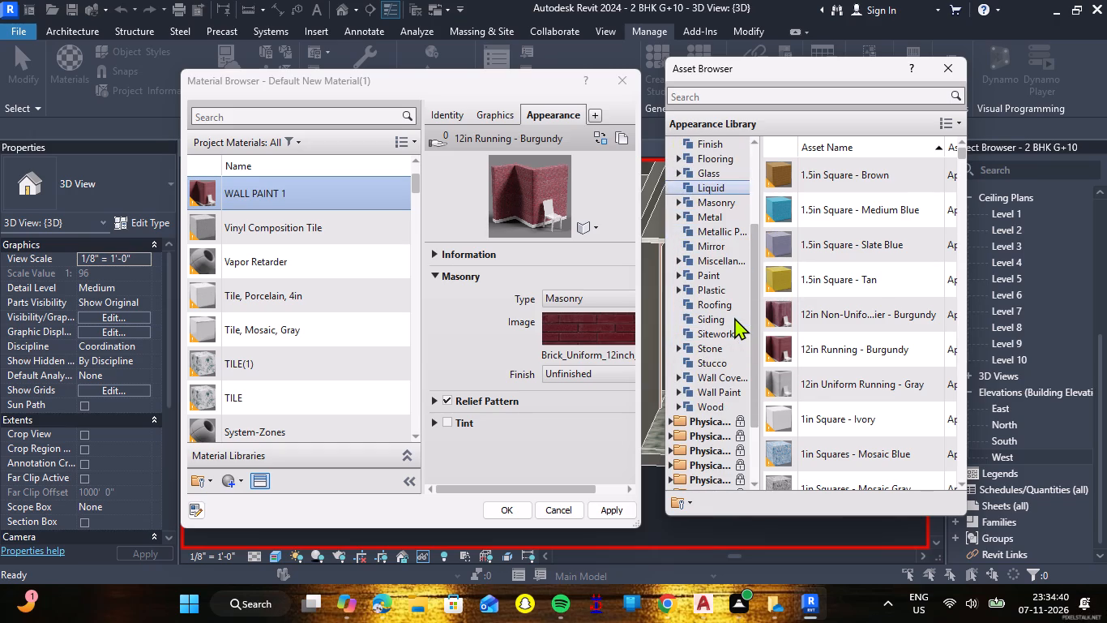
double_click(714, 393)
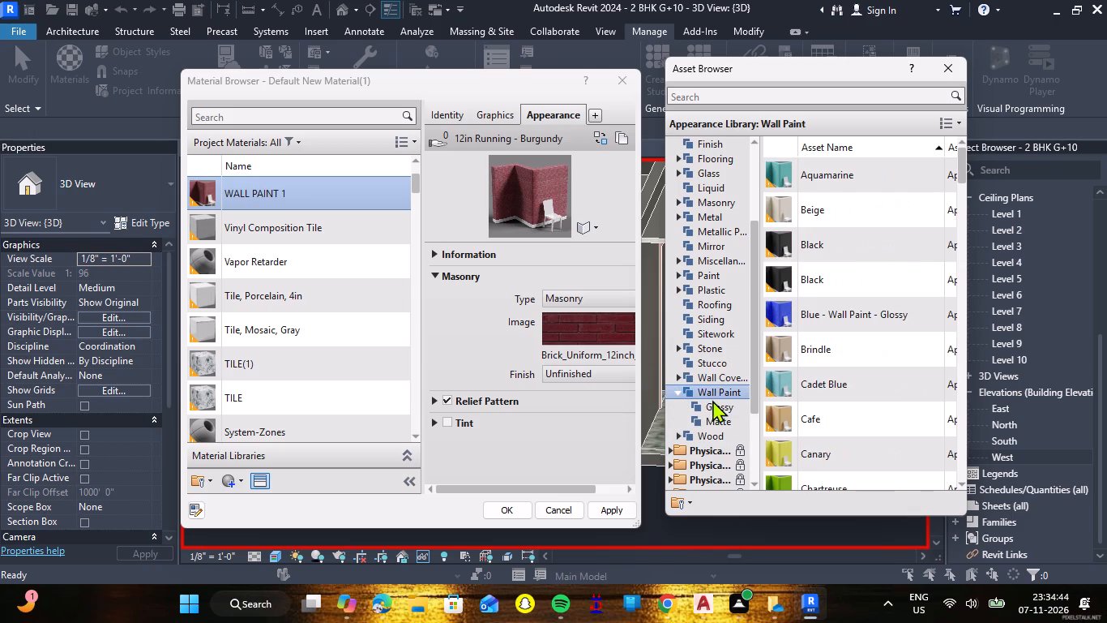
click(717, 411)
double_click(724, 419)
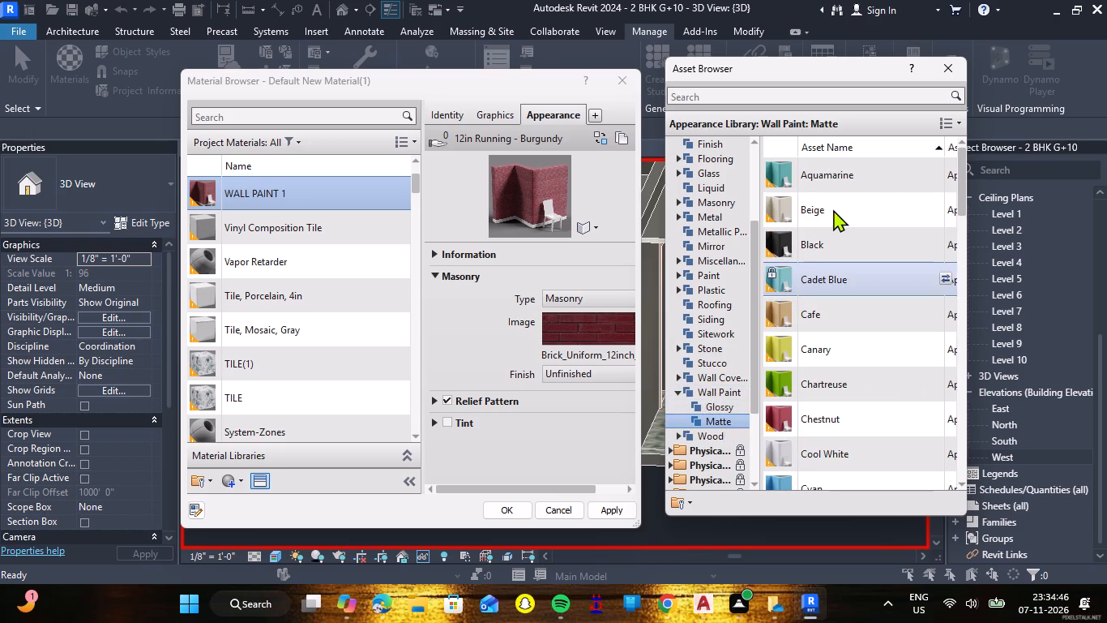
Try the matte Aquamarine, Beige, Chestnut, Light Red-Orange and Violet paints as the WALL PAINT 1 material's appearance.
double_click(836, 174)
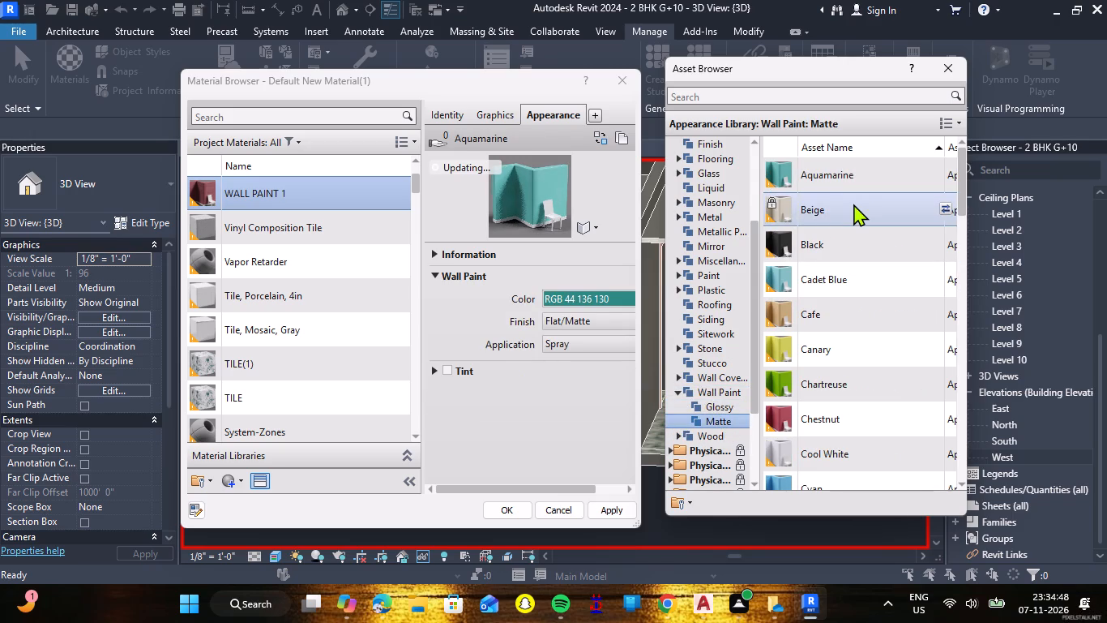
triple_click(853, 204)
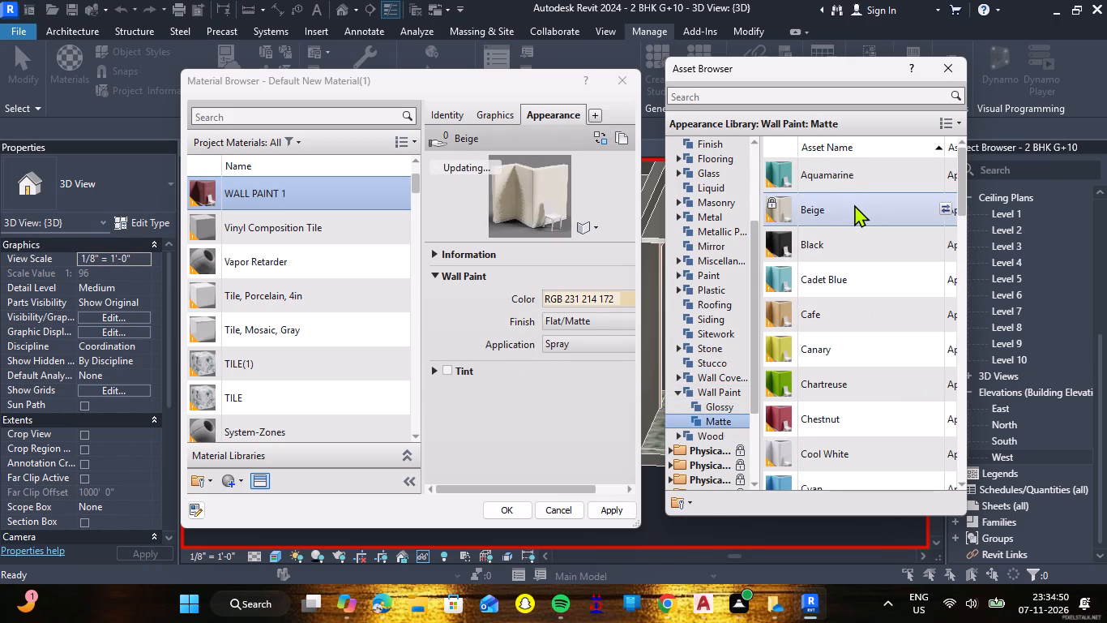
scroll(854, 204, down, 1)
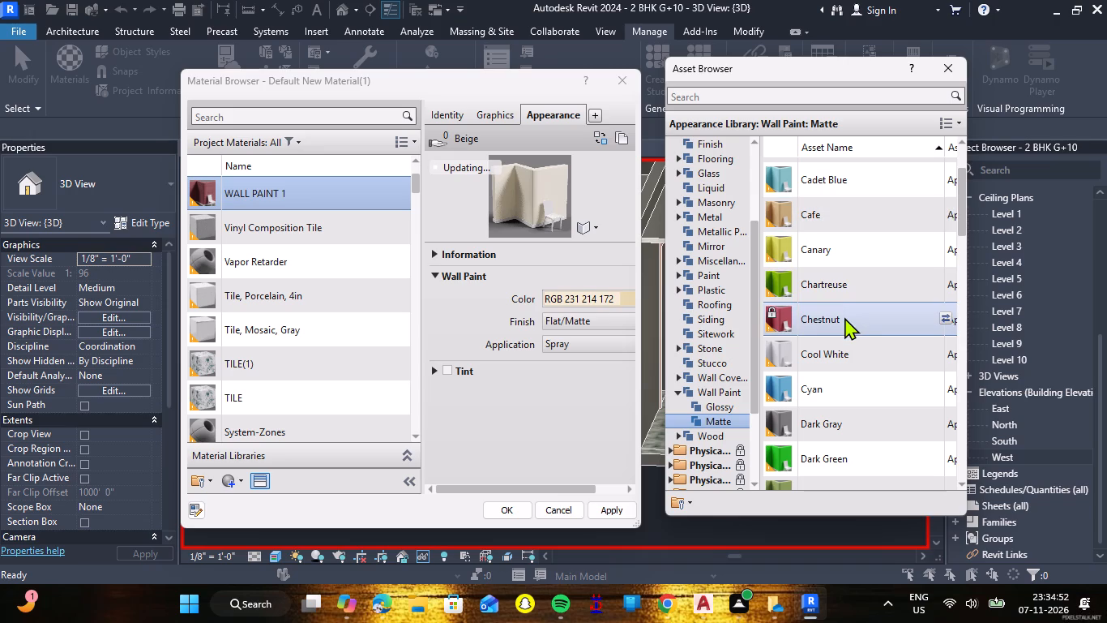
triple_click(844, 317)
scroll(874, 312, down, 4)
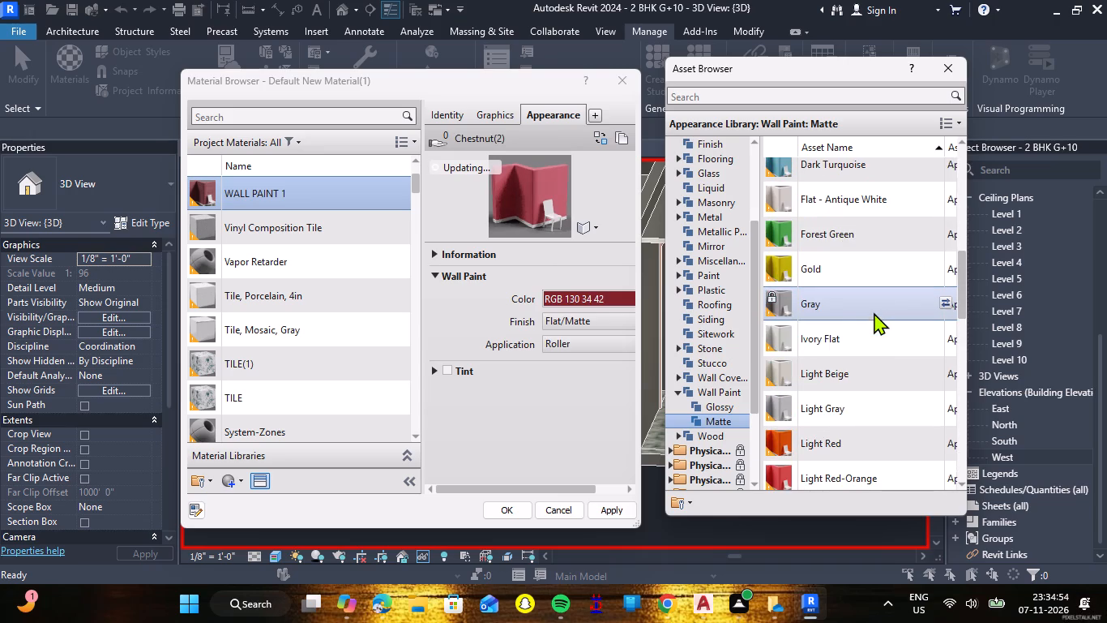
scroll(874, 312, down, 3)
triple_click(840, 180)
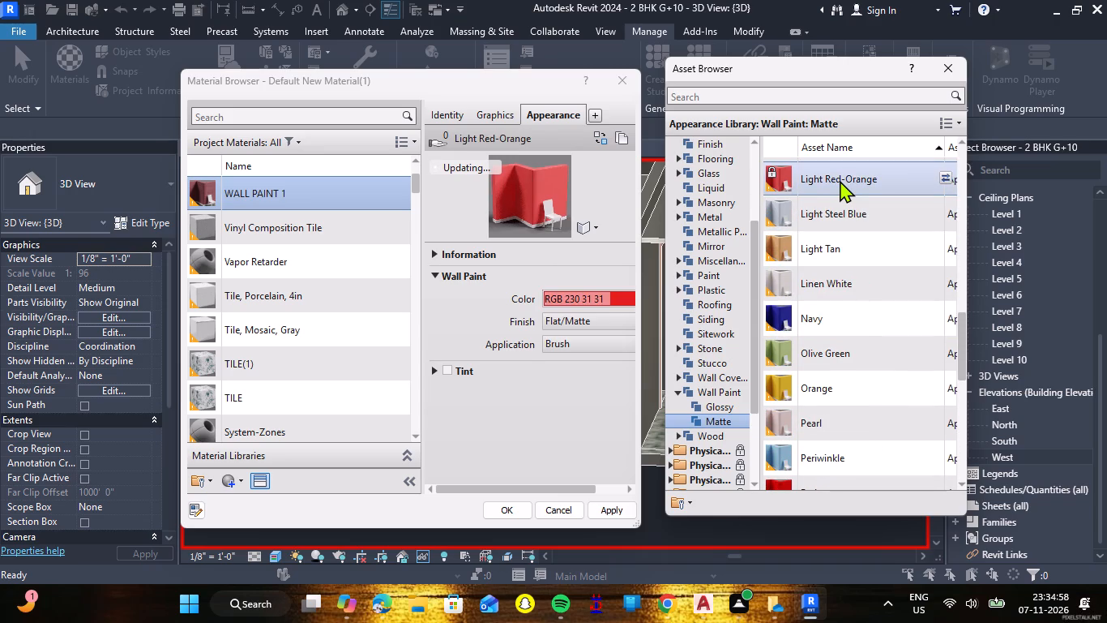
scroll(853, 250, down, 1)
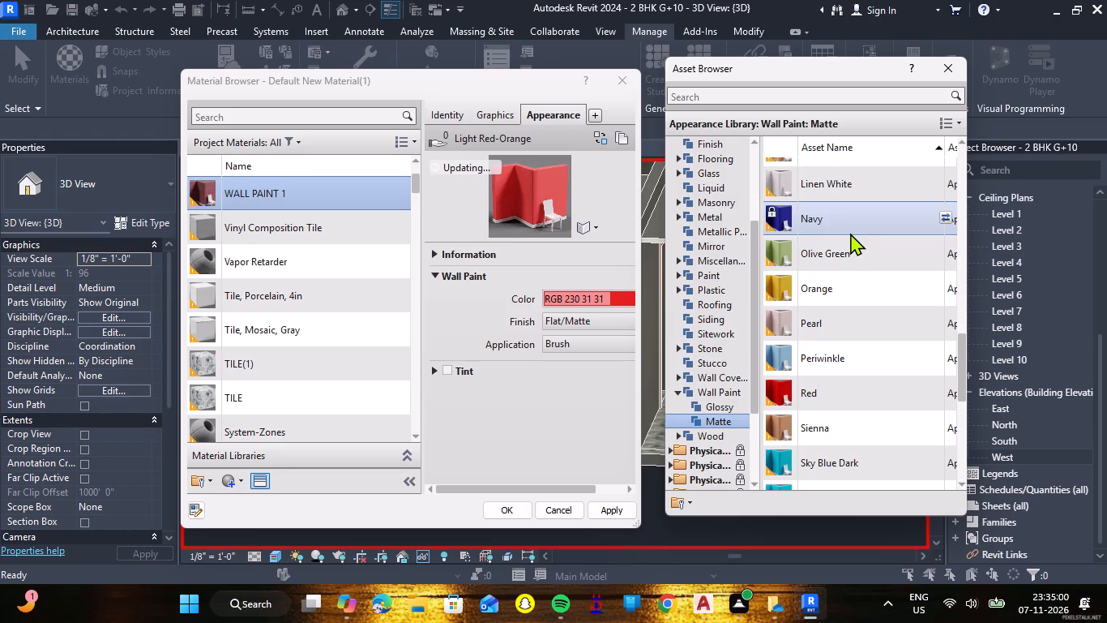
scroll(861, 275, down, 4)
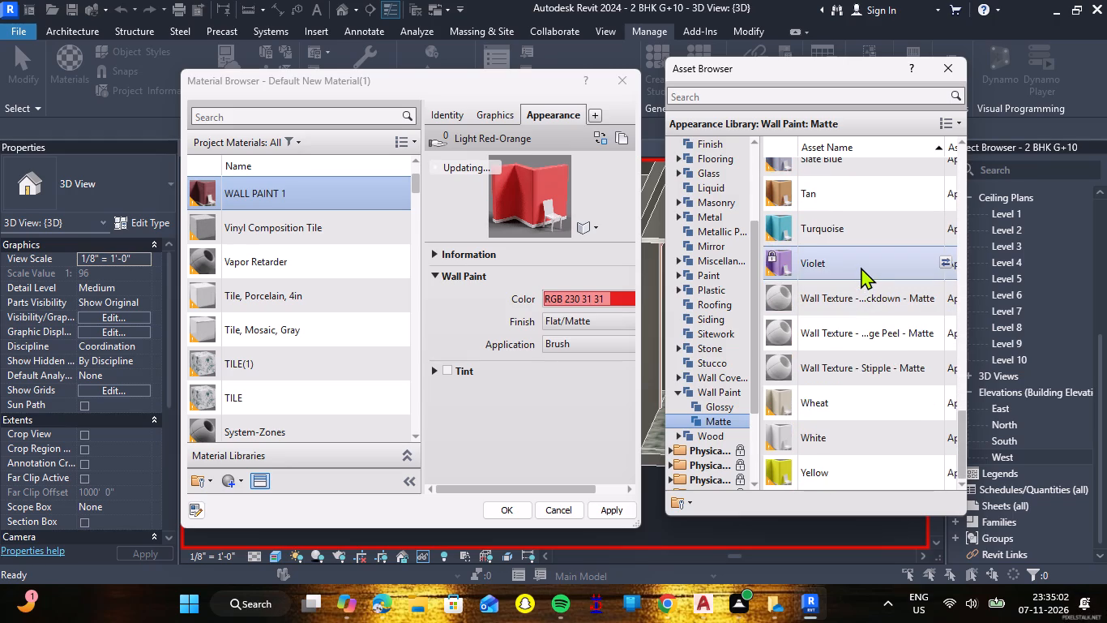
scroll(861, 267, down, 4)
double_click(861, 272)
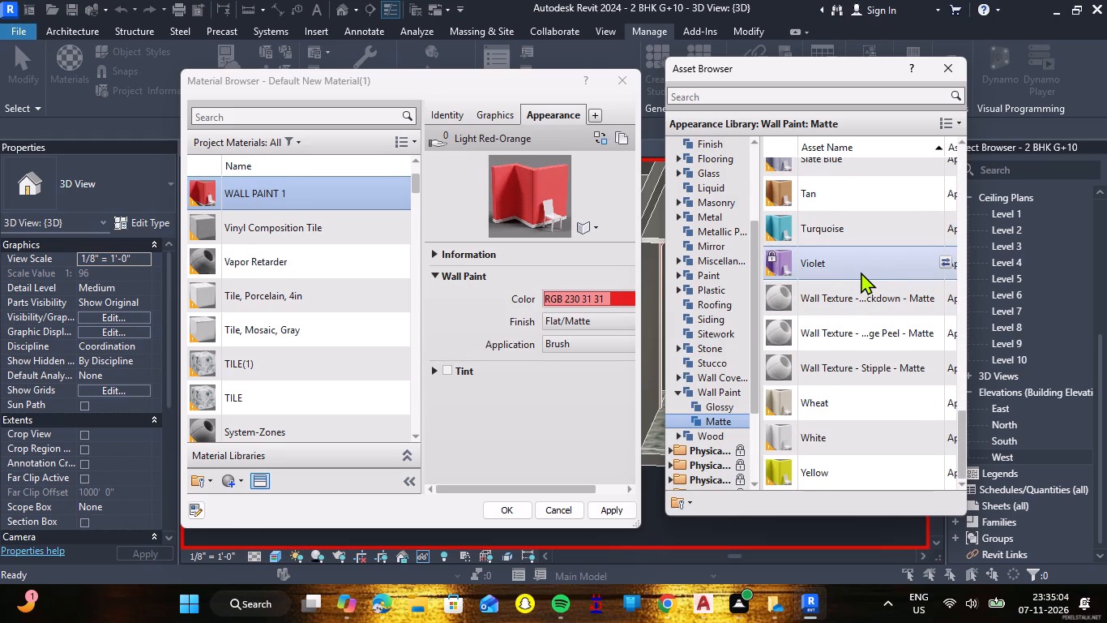
Set the WALL PAINT 1 material's appearance to the matte Aquamarine wall paint and accept the material changes.
scroll(861, 272, up, 4)
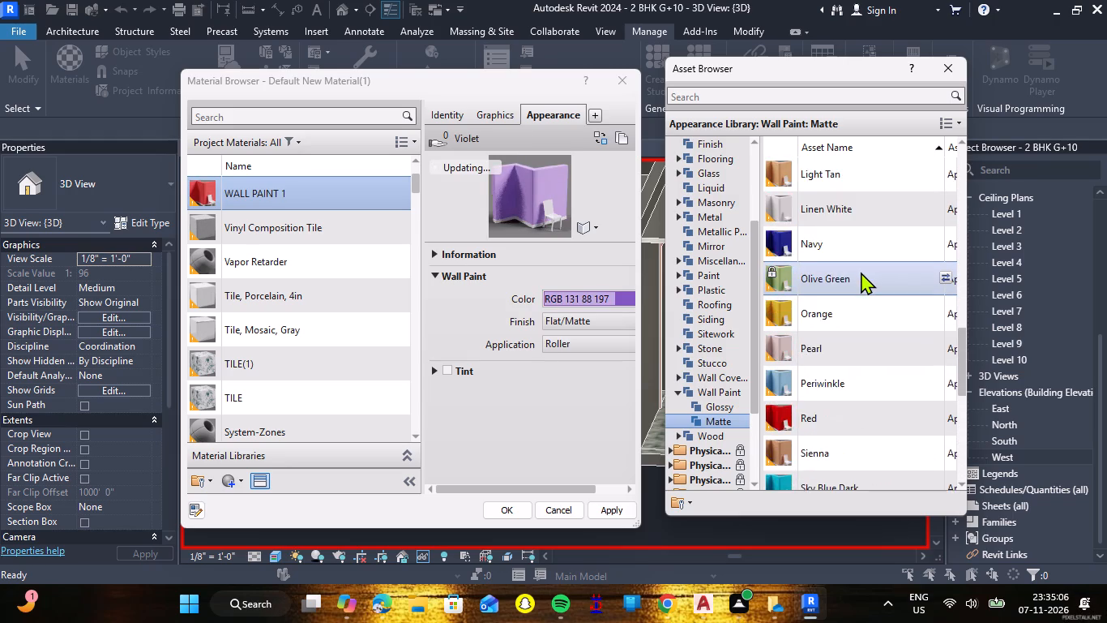
scroll(861, 272, up, 14)
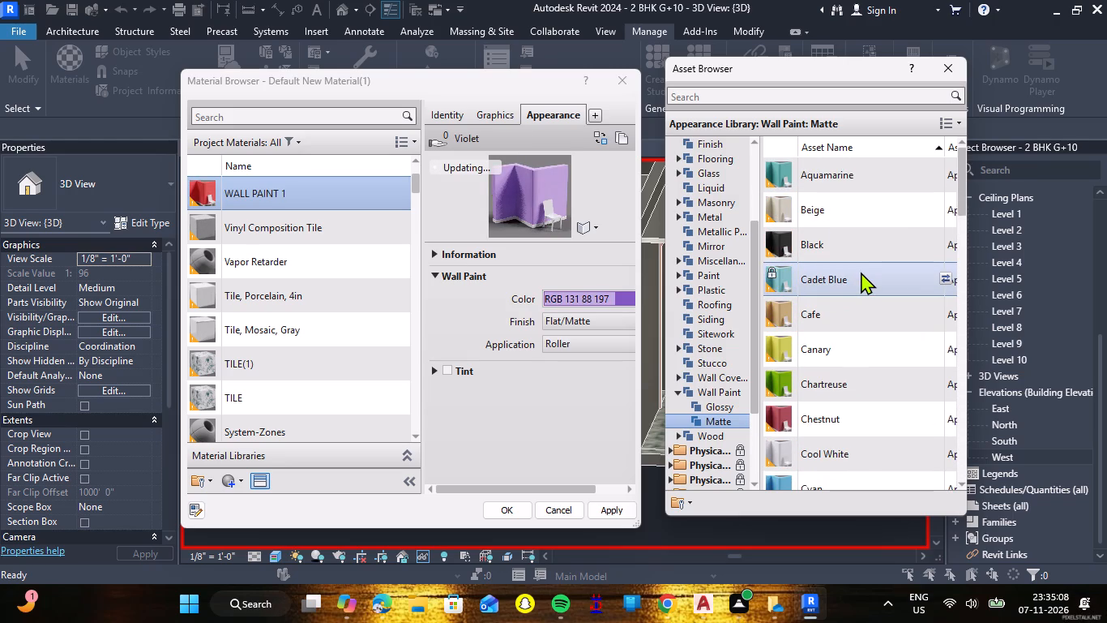
triple_click(836, 187)
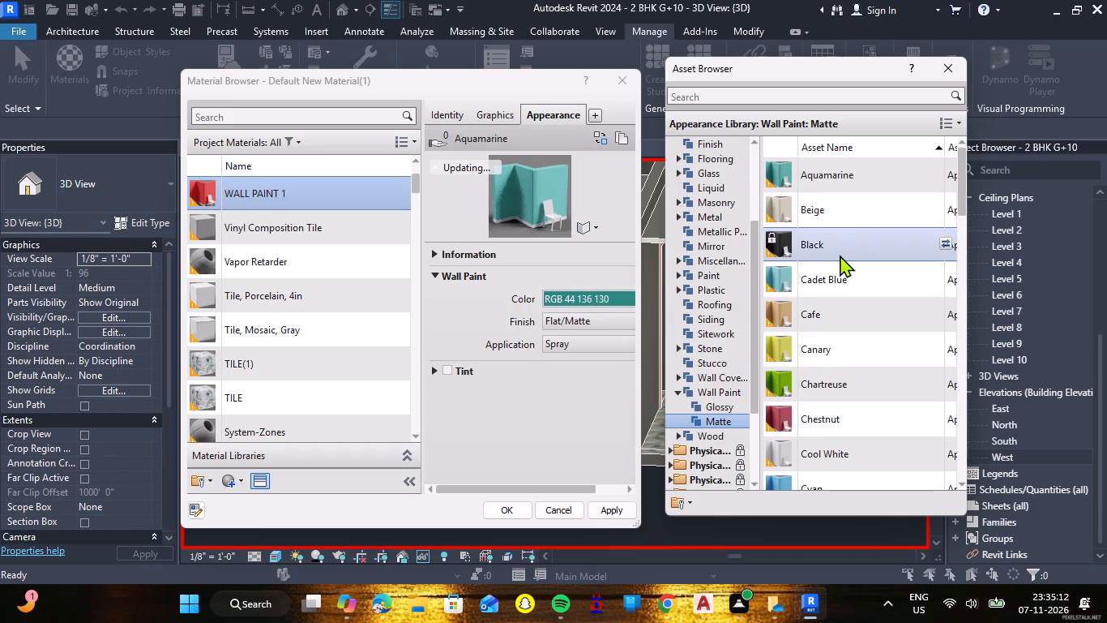
click(513, 515)
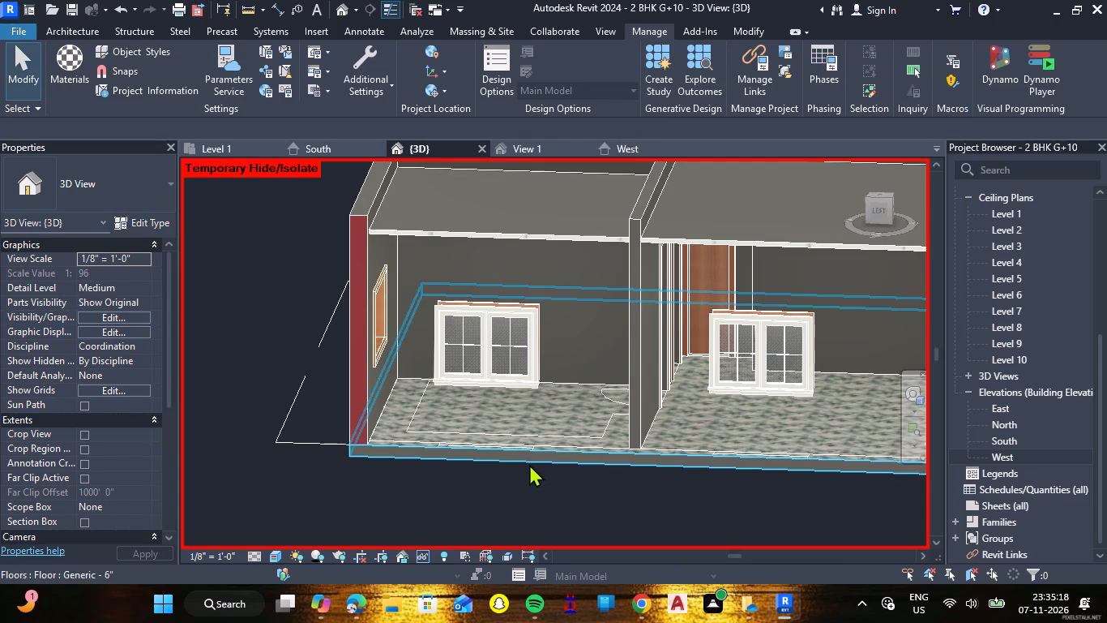
Paint the rear interior wall of the open end room with WALL PAINT 1 using the Paint tool.
text(PT)
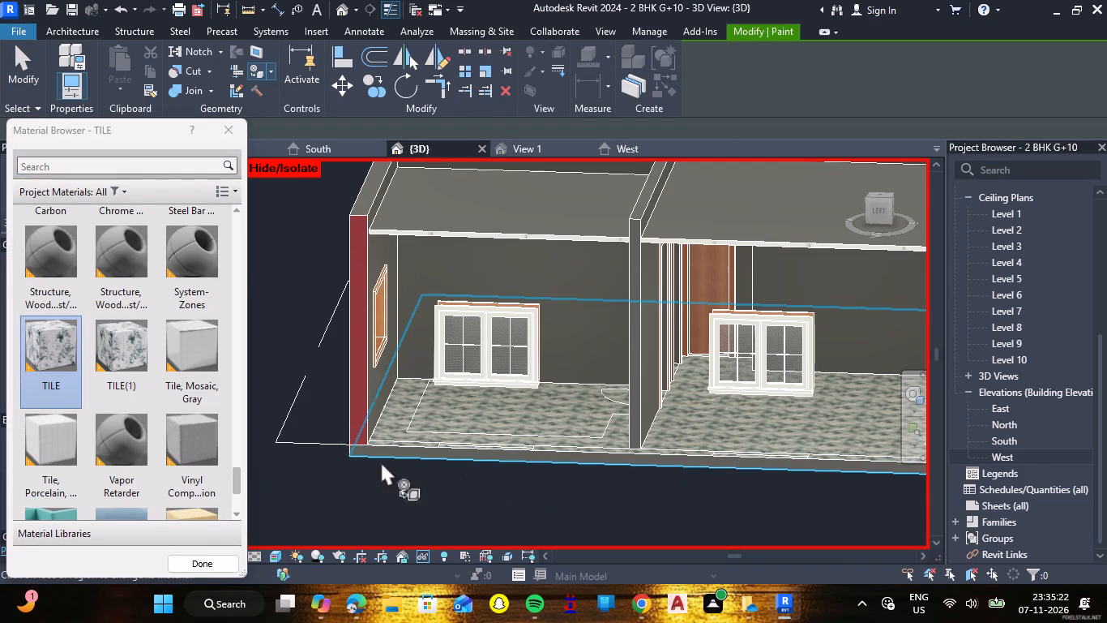
scroll(147, 423, down, 1)
click(58, 397)
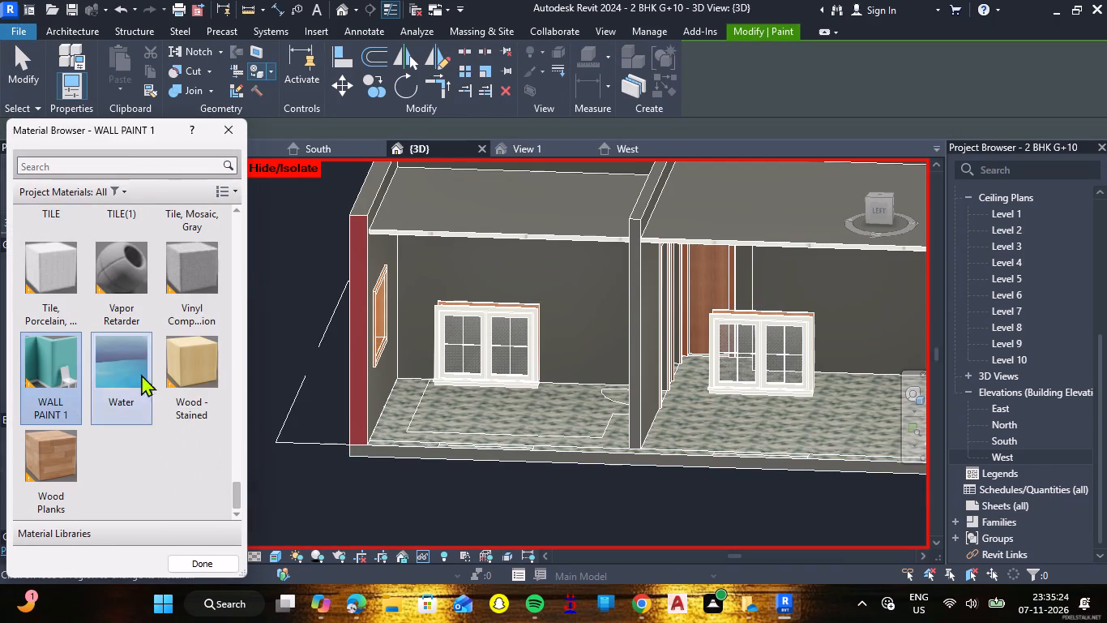
click(438, 269)
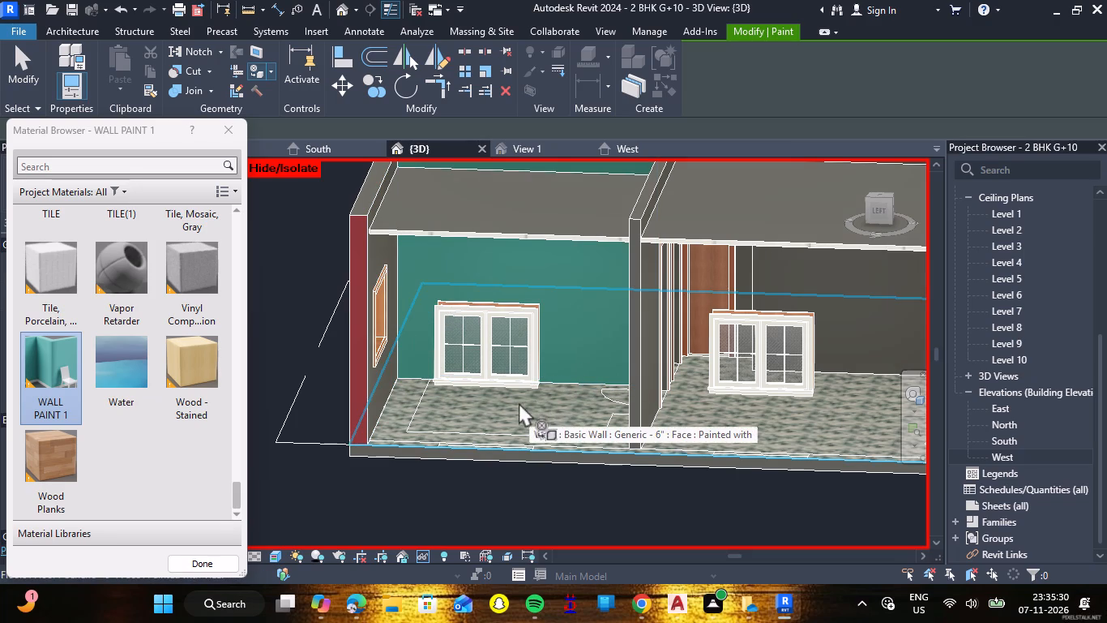
Paint both faces of the partition wall between the two open rooms with WALL PAINT 1.
scroll(374, 363, up, 3)
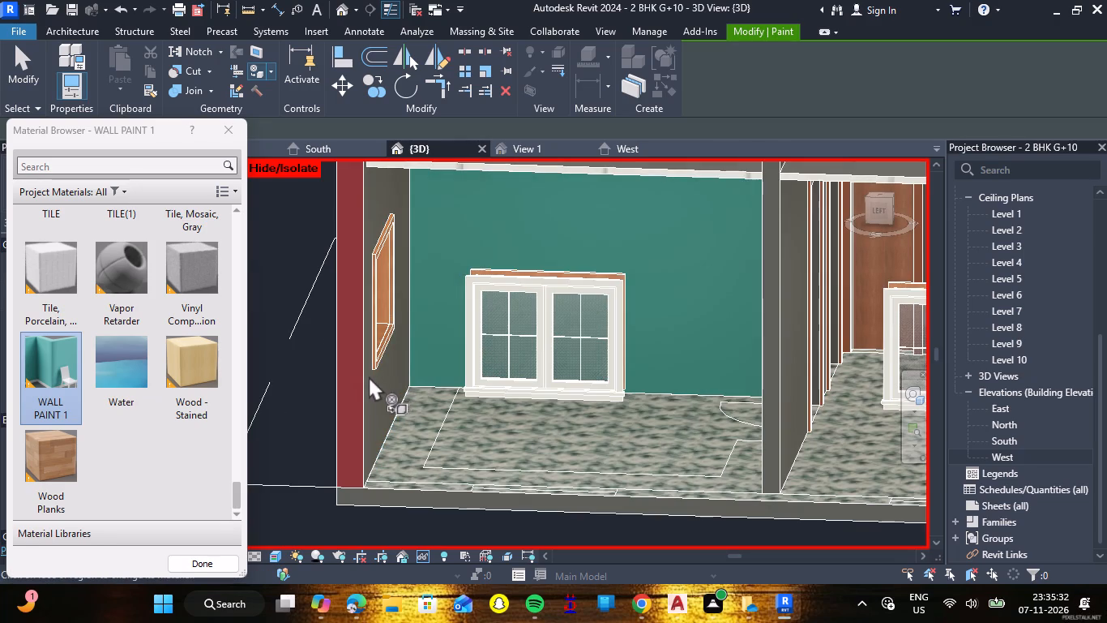
shift+right_drag(594, 432, 489, 447)
shift+scroll(594, 432, up, 1)
shift+middle_drag(594, 432, 489, 447)
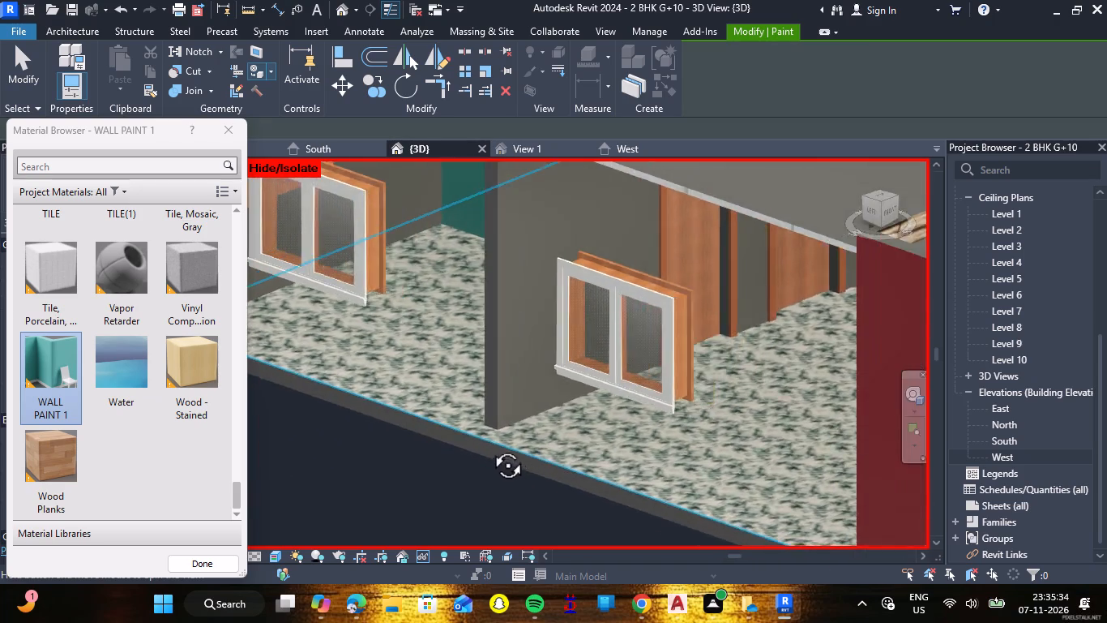
shift+right_drag(489, 447, 481, 444)
shift+middle_drag(489, 447, 481, 444)
scroll(431, 344, down, 6)
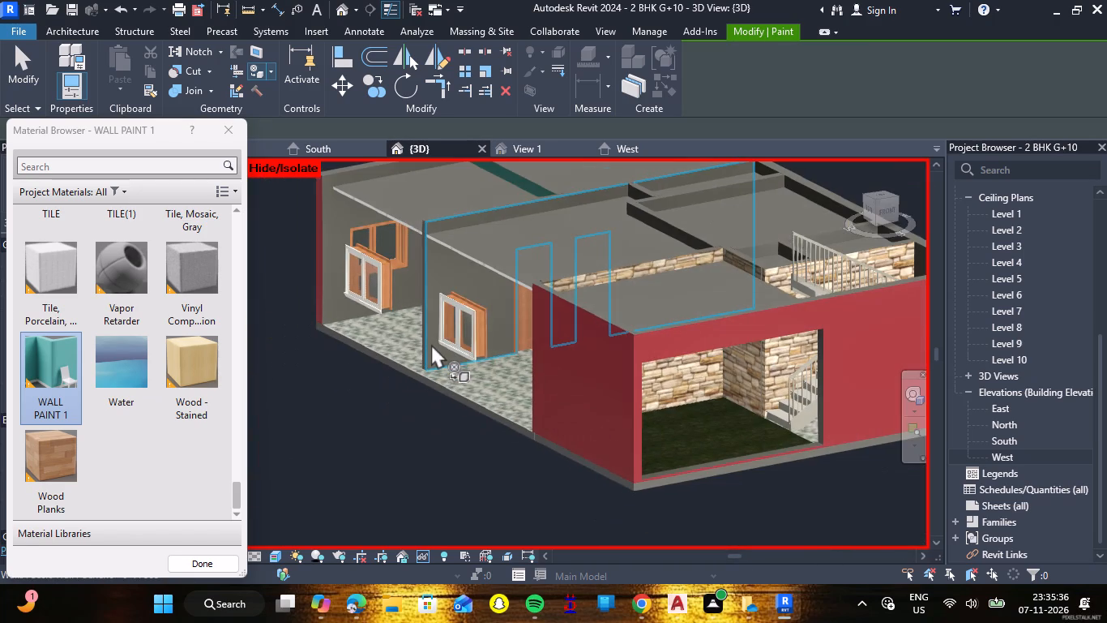
shift+middle_drag(431, 344, 506, 313)
shift+right_drag(431, 344, 506, 313)
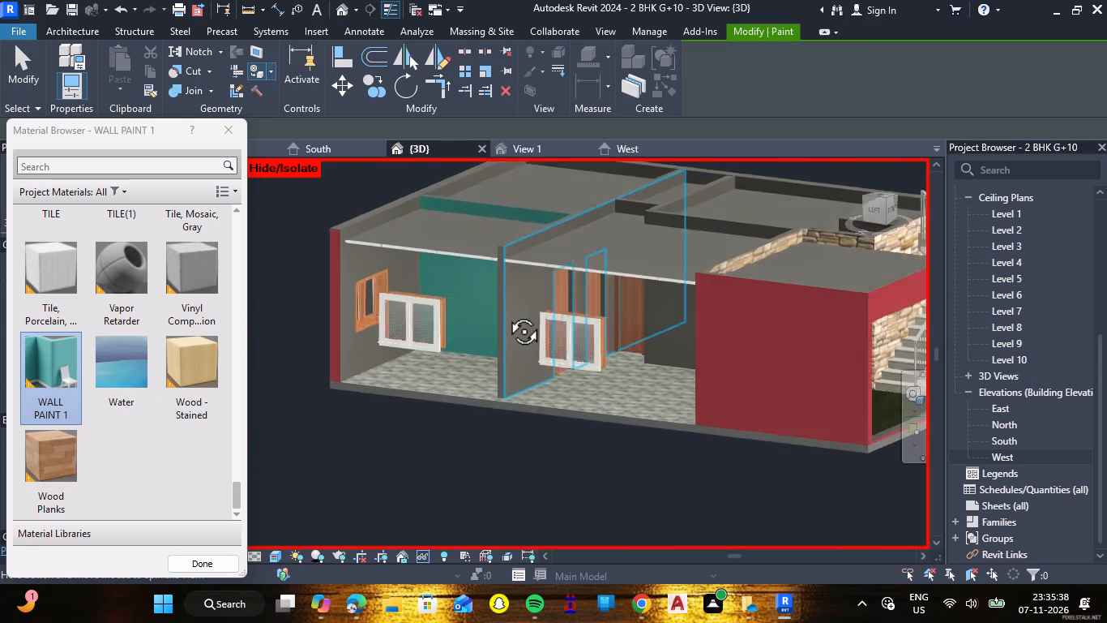
shift+right_drag(506, 313, 506, 312)
shift+middle_drag(506, 313, 506, 312)
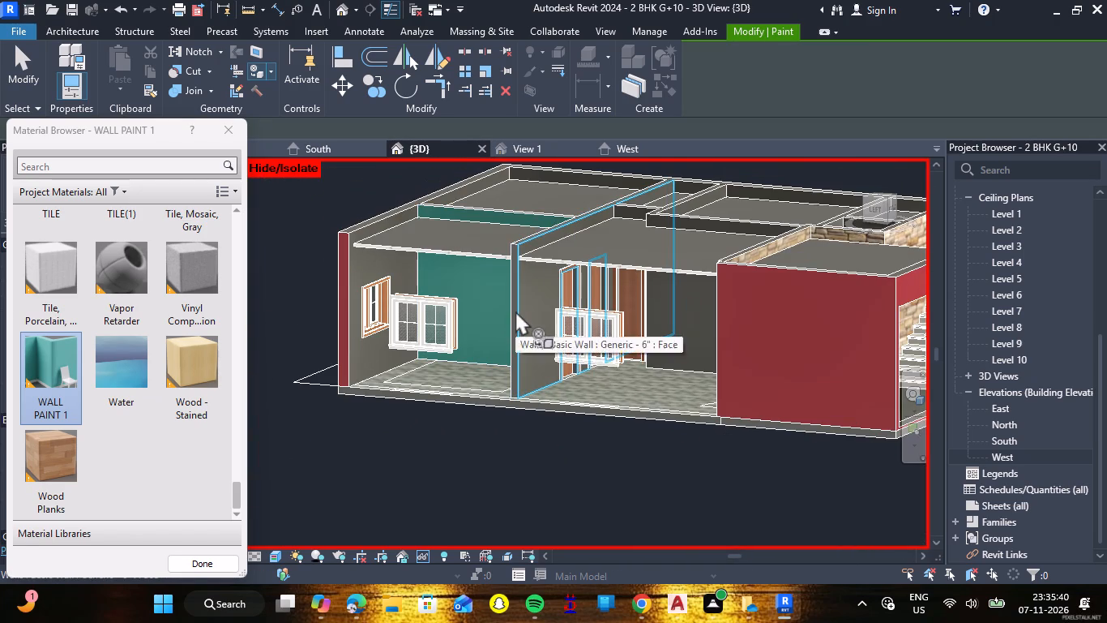
click(515, 311)
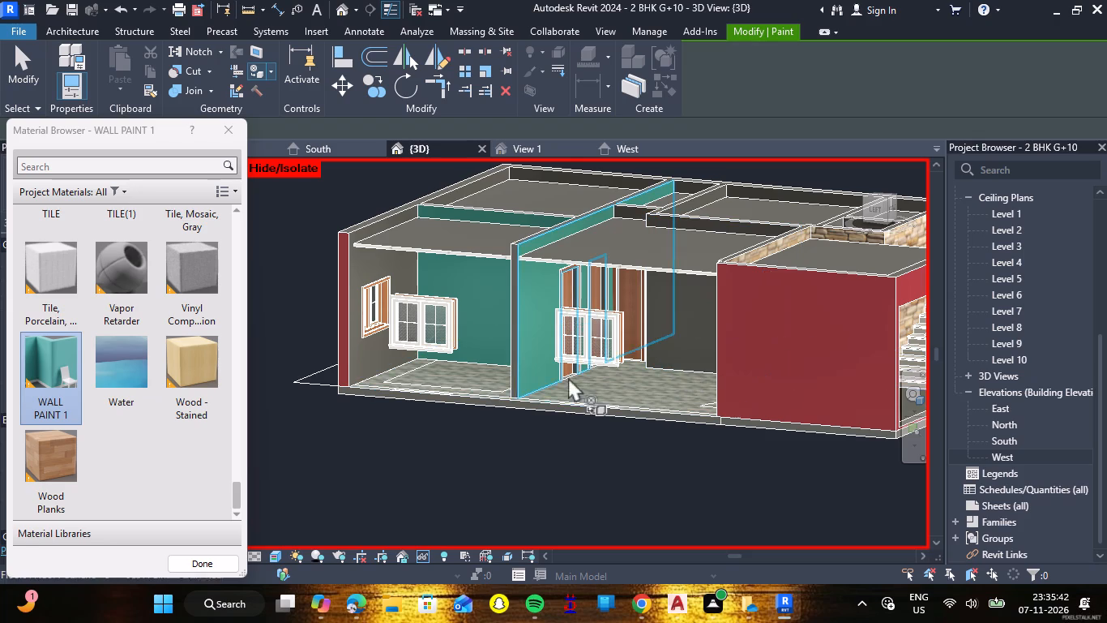
middle_drag(461, 355, 601, 376)
shift+right_drag(465, 357, 601, 376)
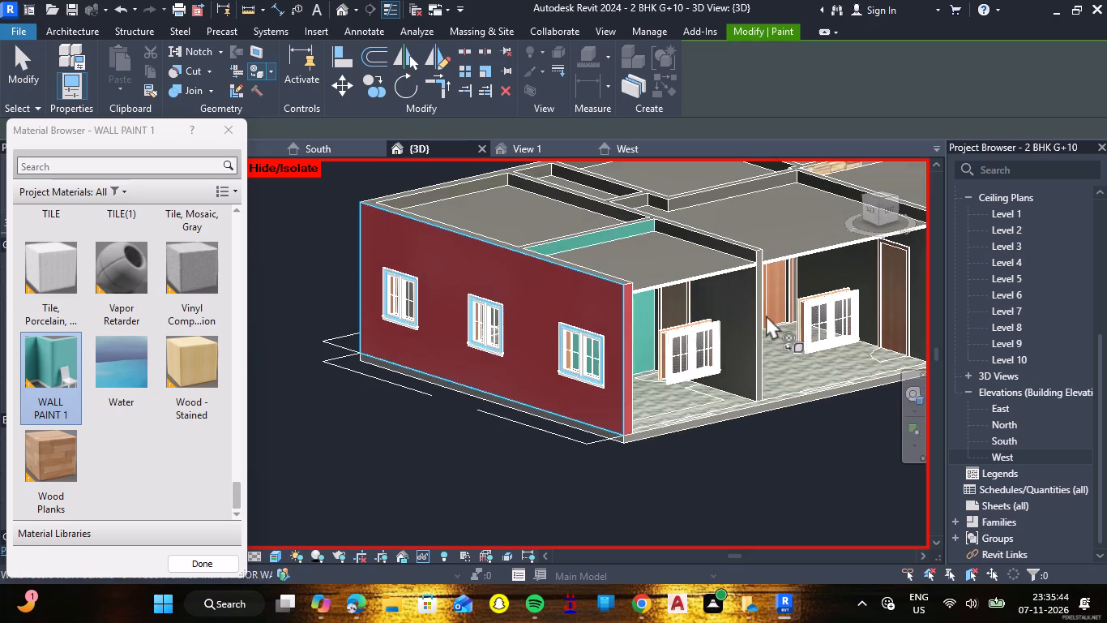
click(756, 324)
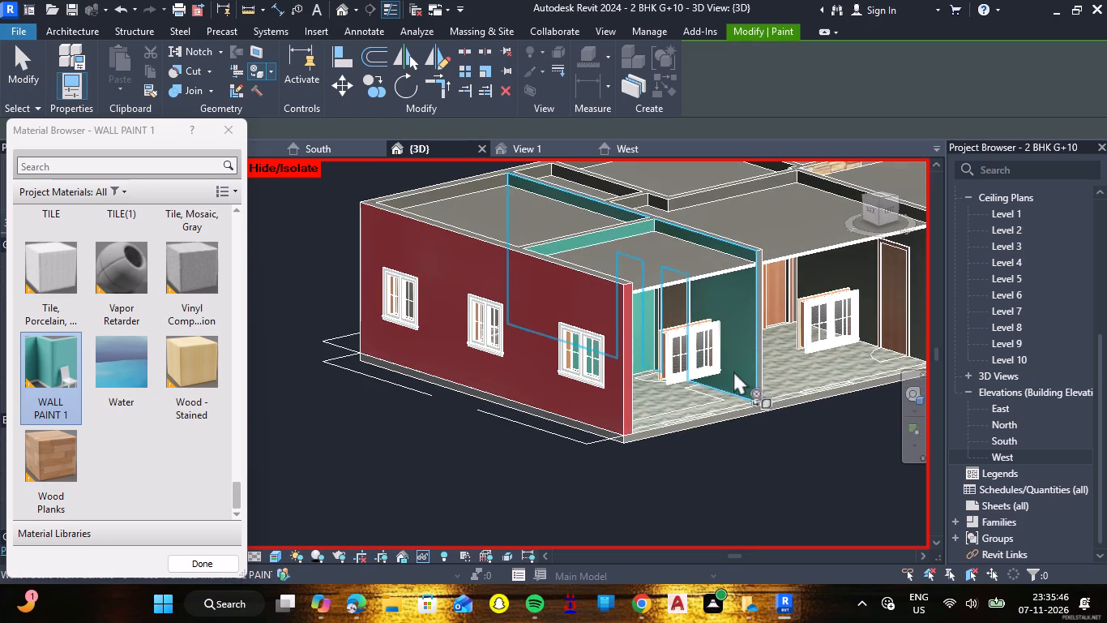
Paint the interior face of the end room's red exterior wall with WALL PAINT 1.
middle_drag(733, 371, 558, 346)
shift+right_drag(732, 371, 558, 346)
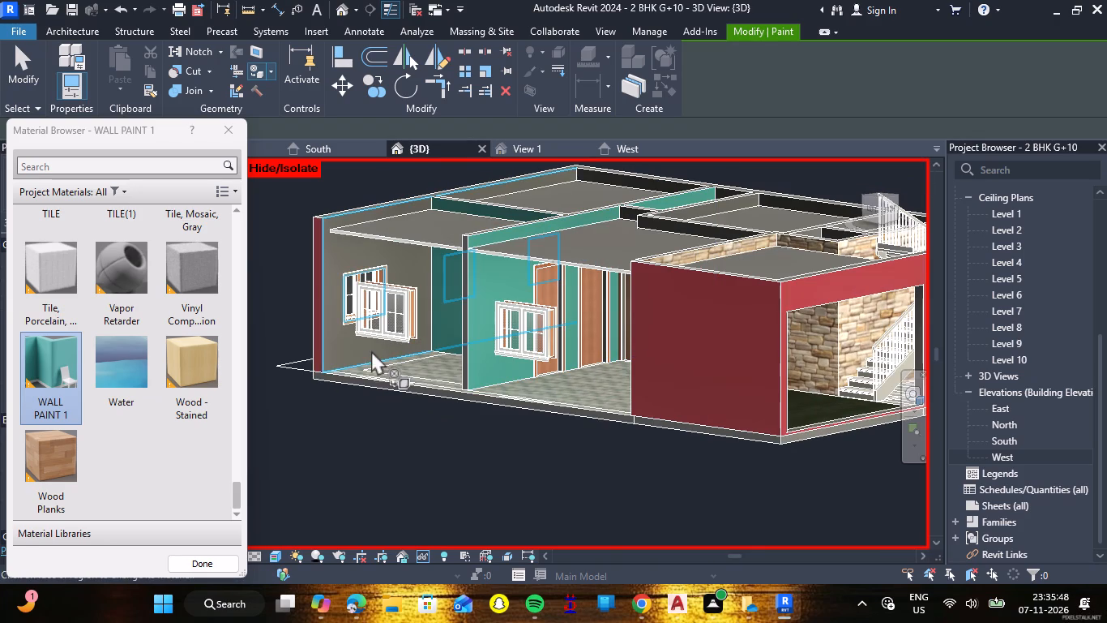
click(348, 351)
Paint the second open room's rear wall and the short recessed wall beside its door with WALL PAINT 1.
scroll(560, 380, down, 2)
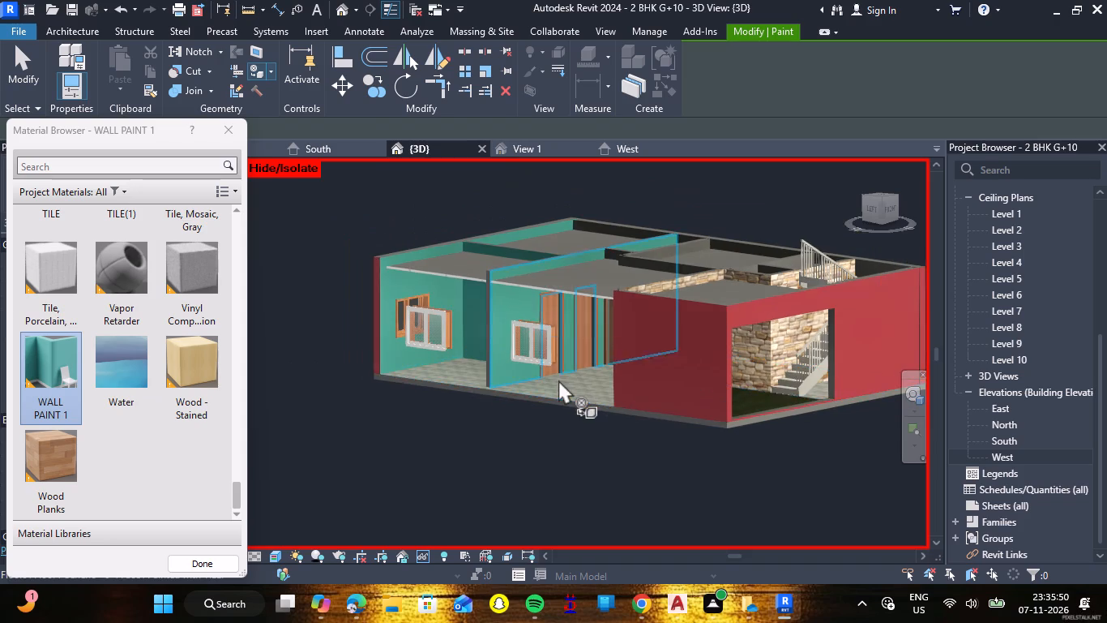
middle_drag(549, 375, 630, 382)
right_drag(549, 375, 630, 382)
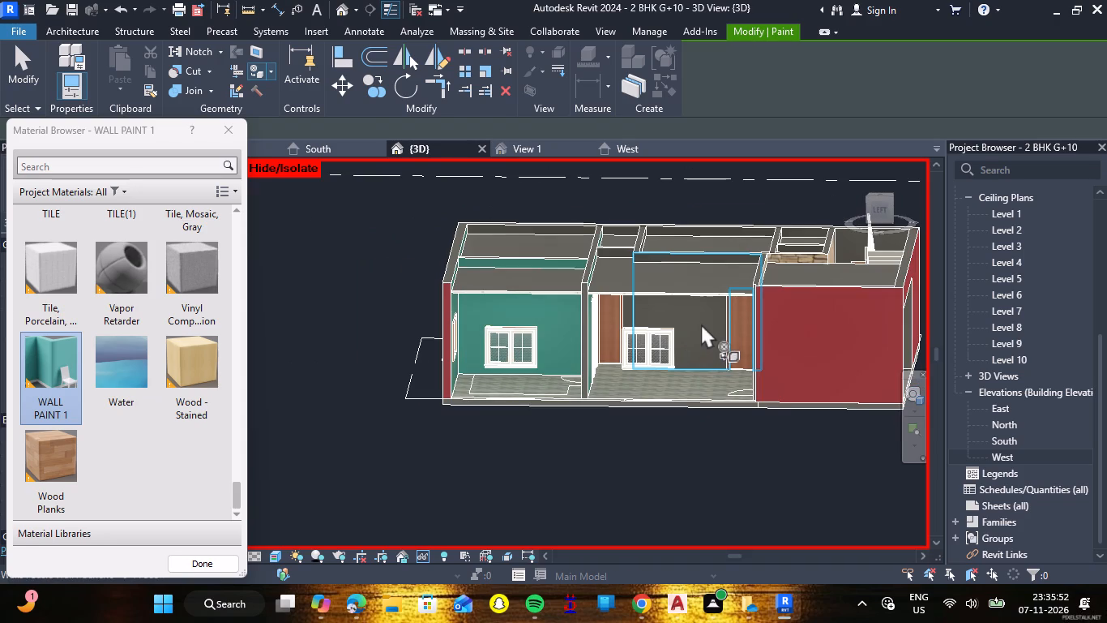
click(701, 324)
scroll(618, 299, up, 8)
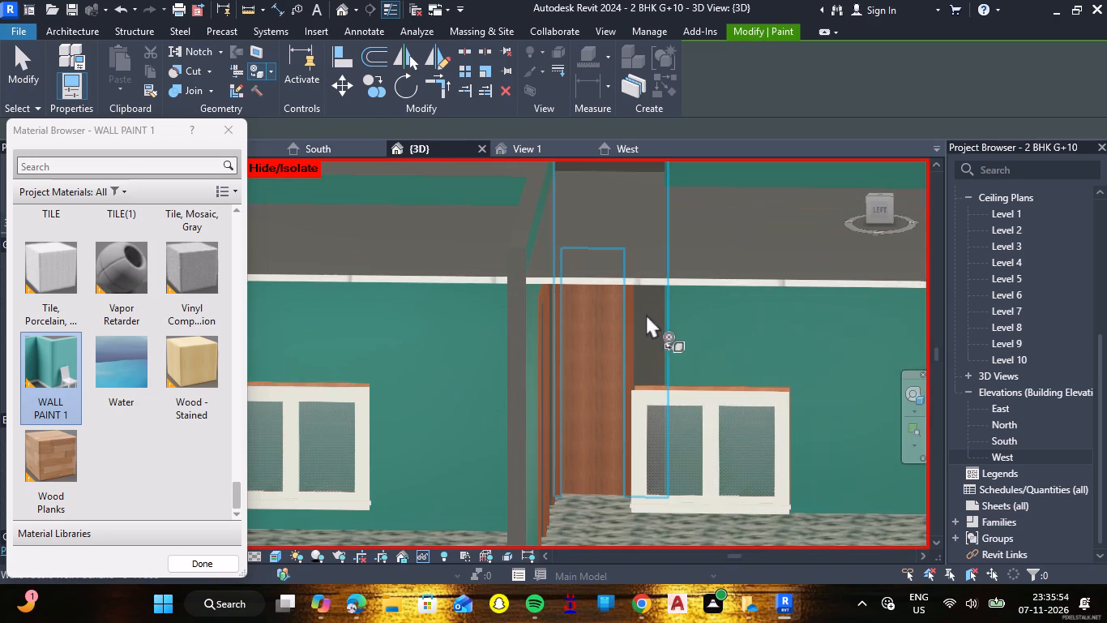
click(656, 319)
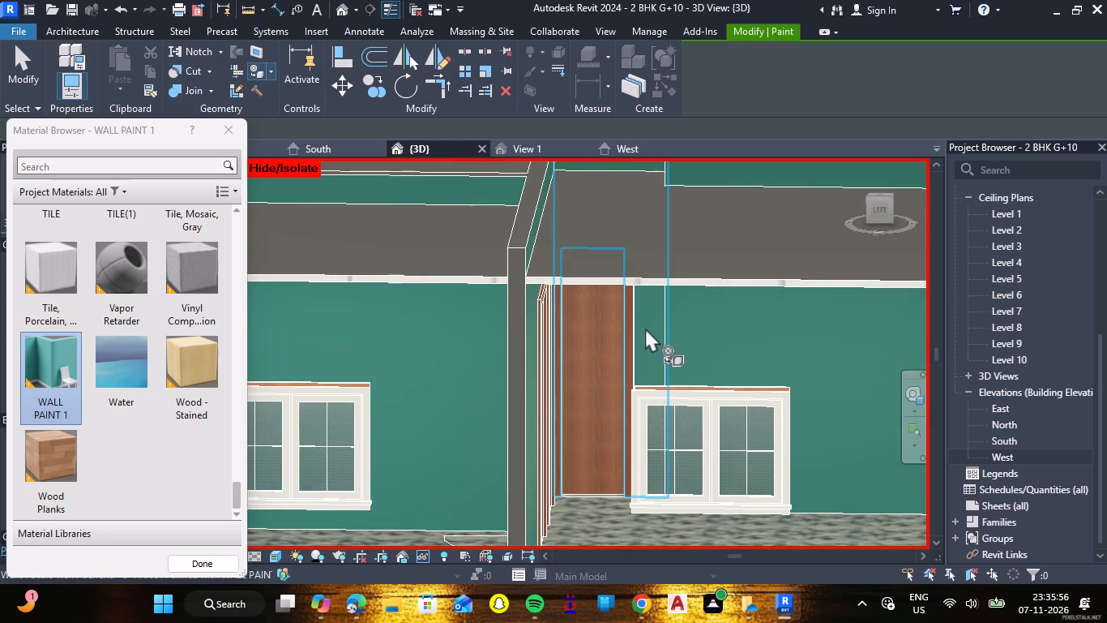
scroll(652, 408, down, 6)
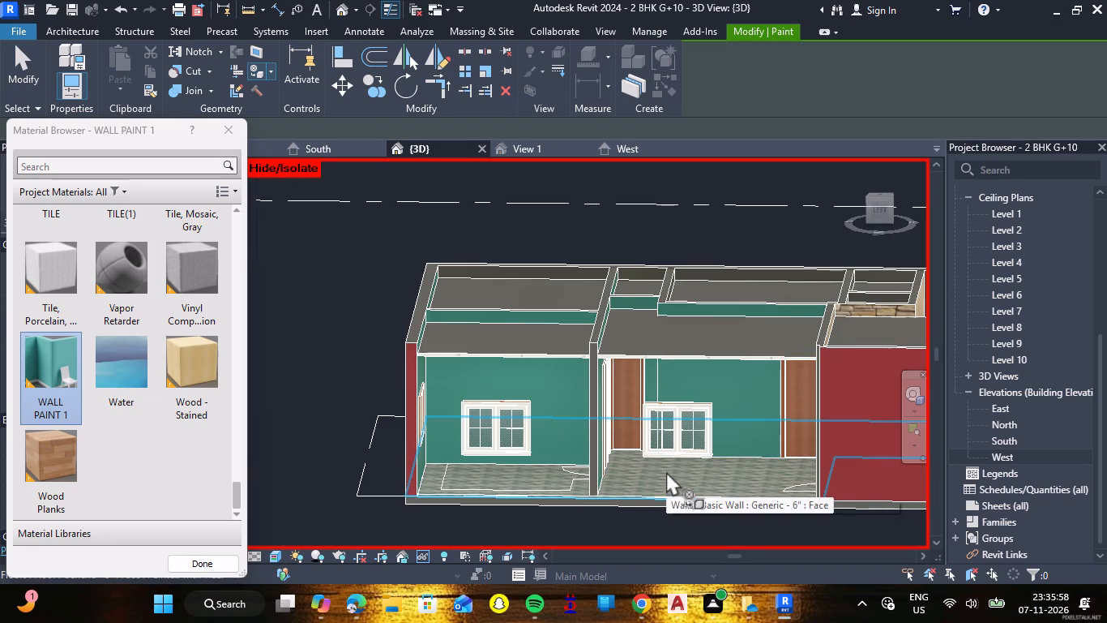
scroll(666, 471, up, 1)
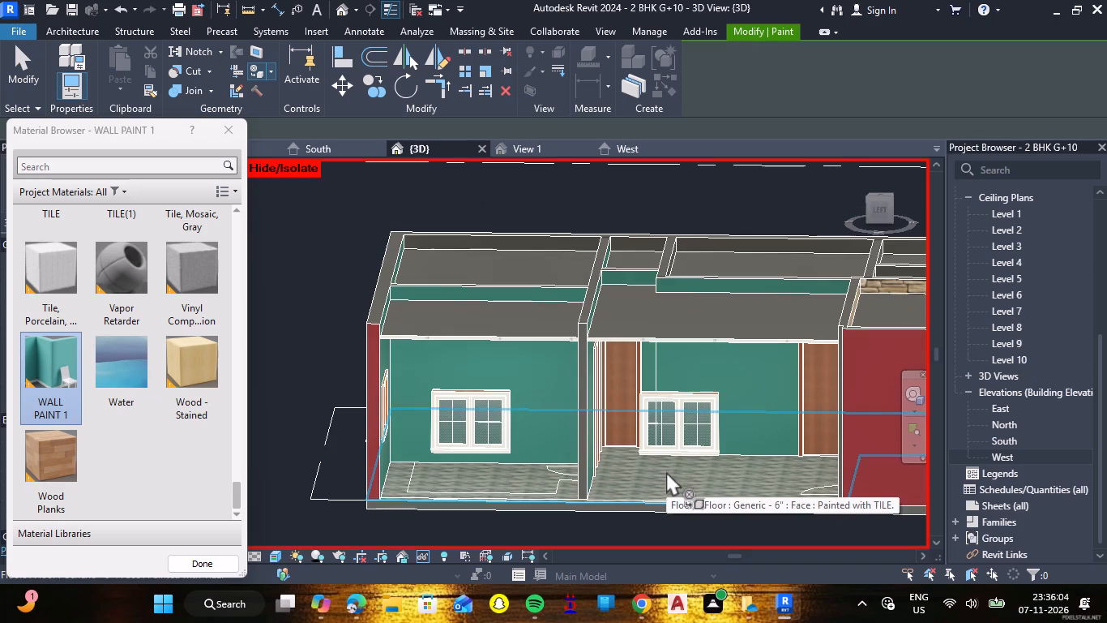
Paint the second open room's dark side wall, the one with the door opposite the shared partition, with WALL PAINT 1.
shift+right_drag(666, 471, 682, 471)
shift+middle_drag(666, 471, 682, 471)
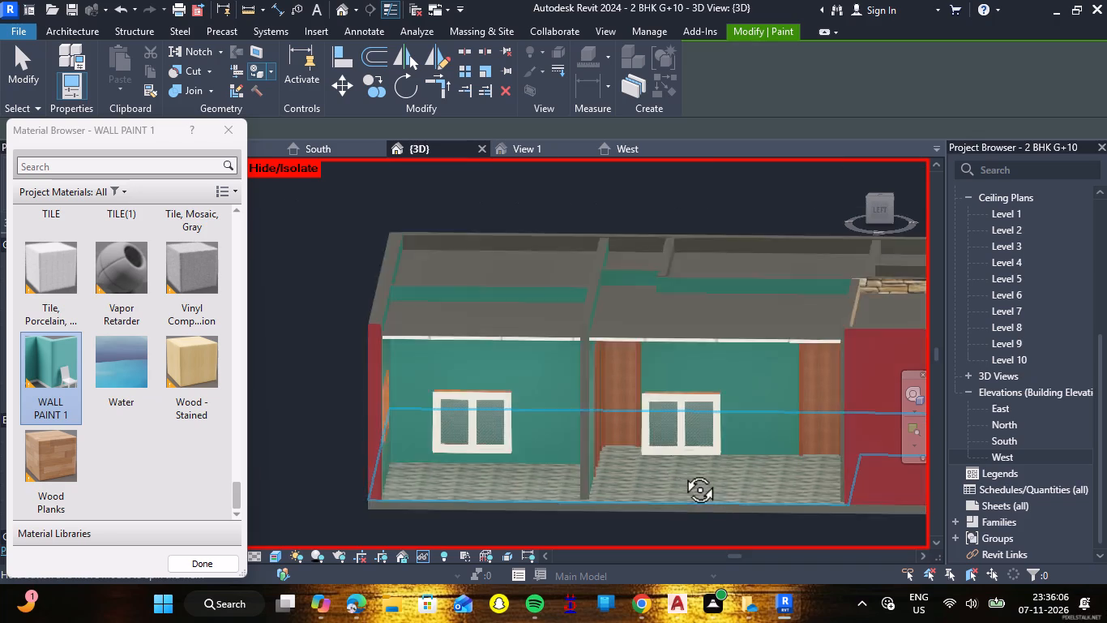
shift+right_drag(682, 471, 748, 457)
shift+middle_drag(682, 471, 748, 457)
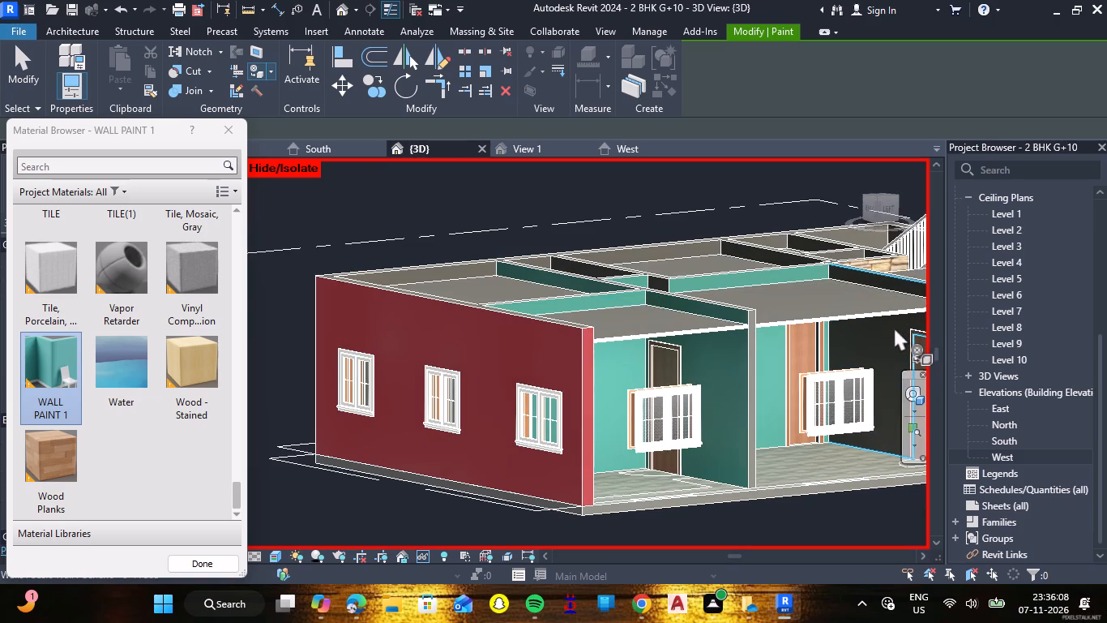
click(894, 328)
scroll(759, 423, down, 4)
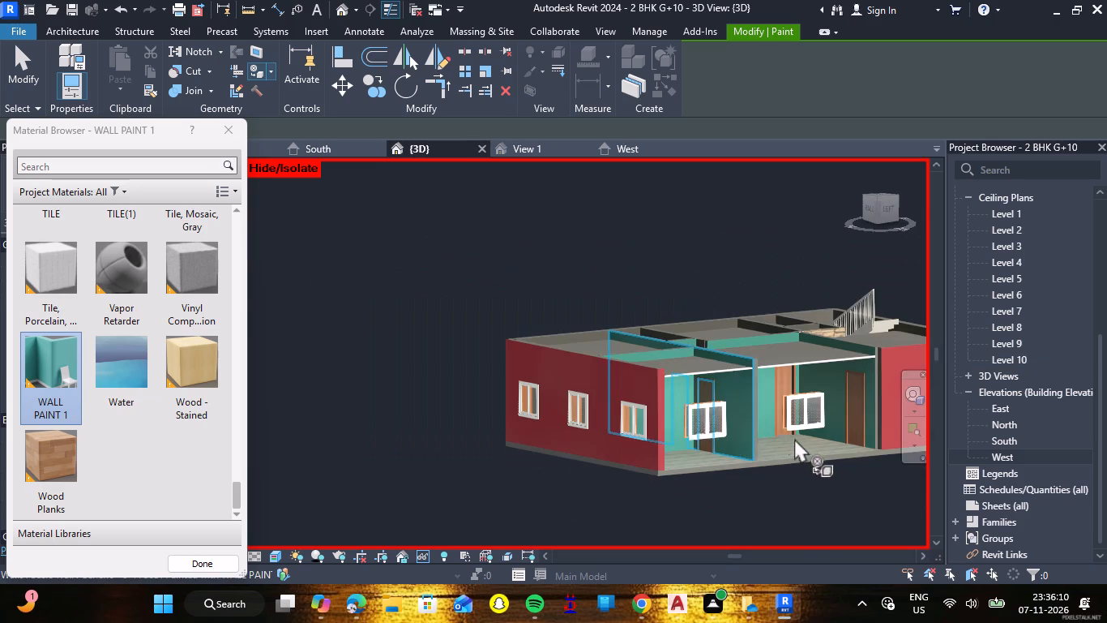
scroll(803, 442, up, 3)
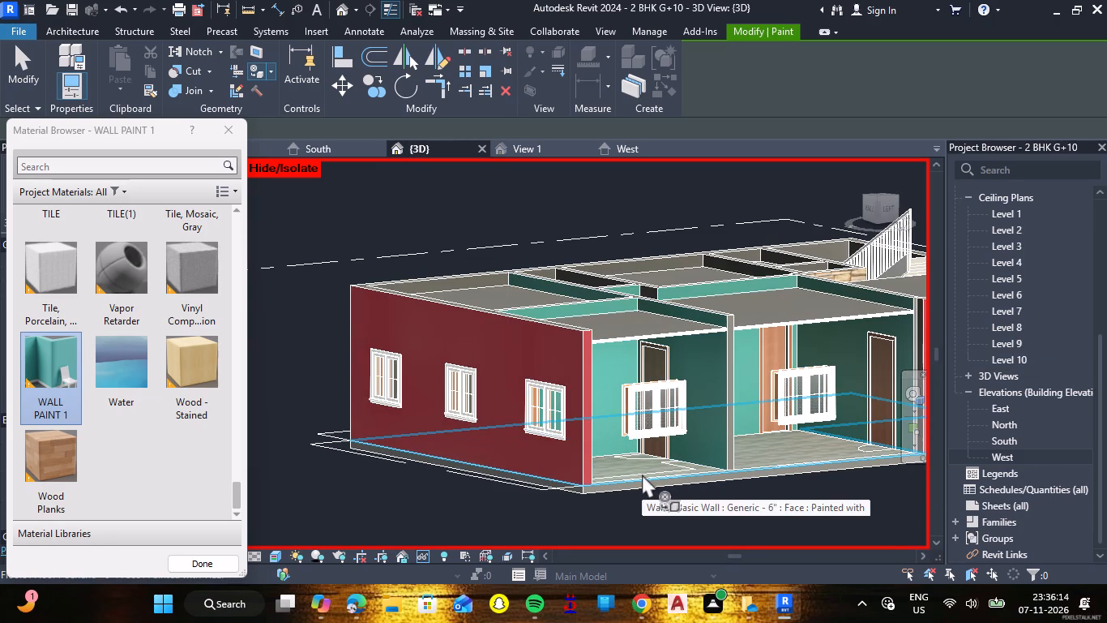
shift+middle_drag(642, 474, 754, 526)
shift+right_drag(642, 474, 754, 526)
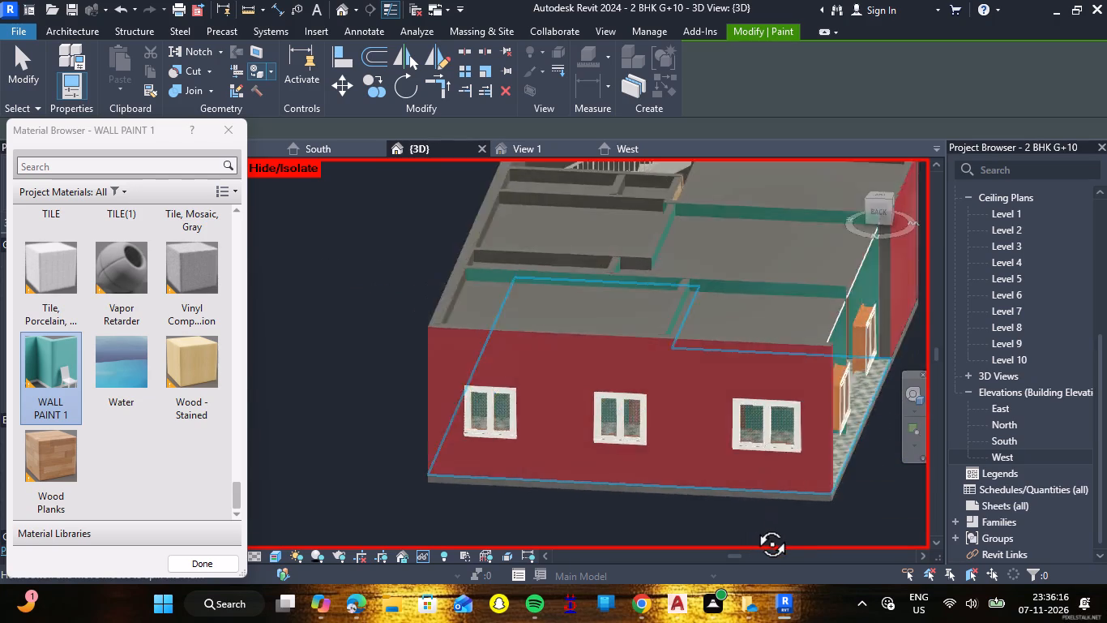
shift+right_drag(754, 526, 763, 529)
shift+middle_drag(754, 526, 763, 529)
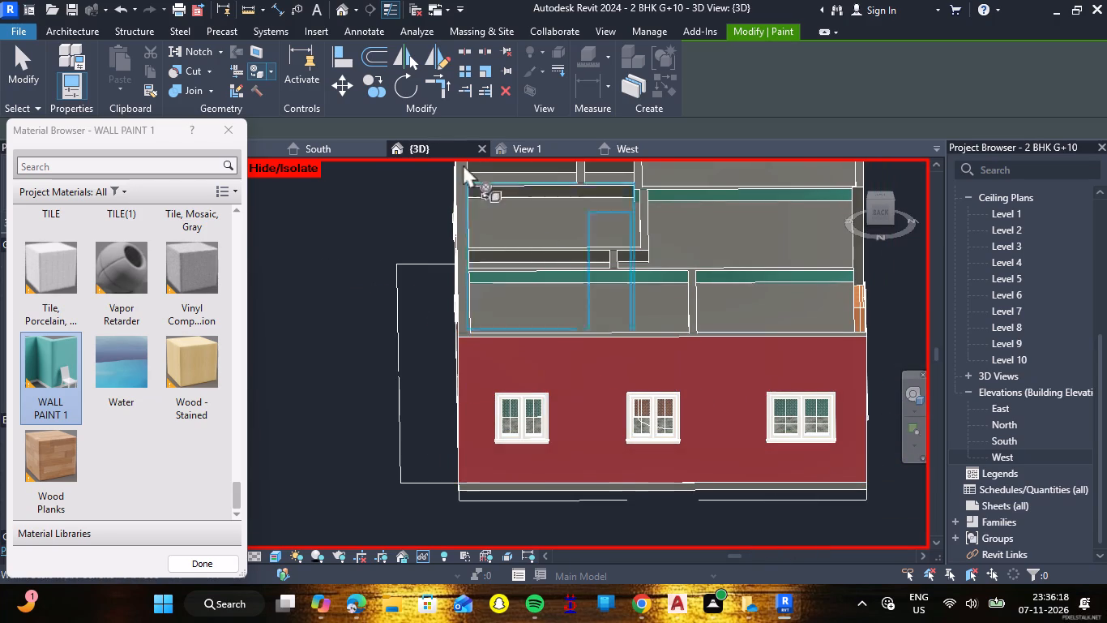
key(Escape)
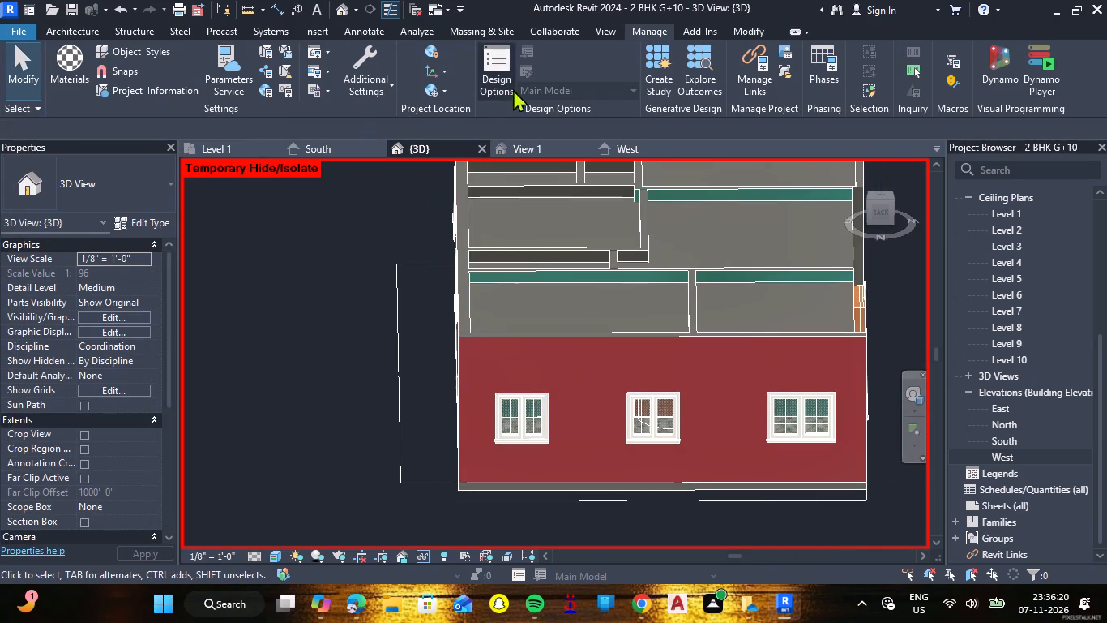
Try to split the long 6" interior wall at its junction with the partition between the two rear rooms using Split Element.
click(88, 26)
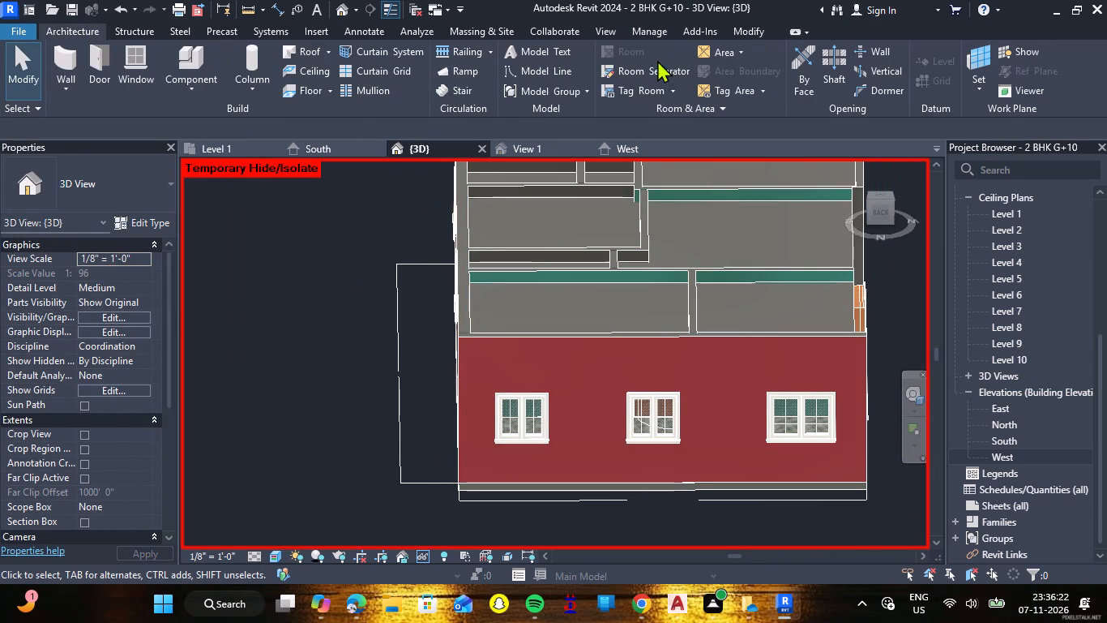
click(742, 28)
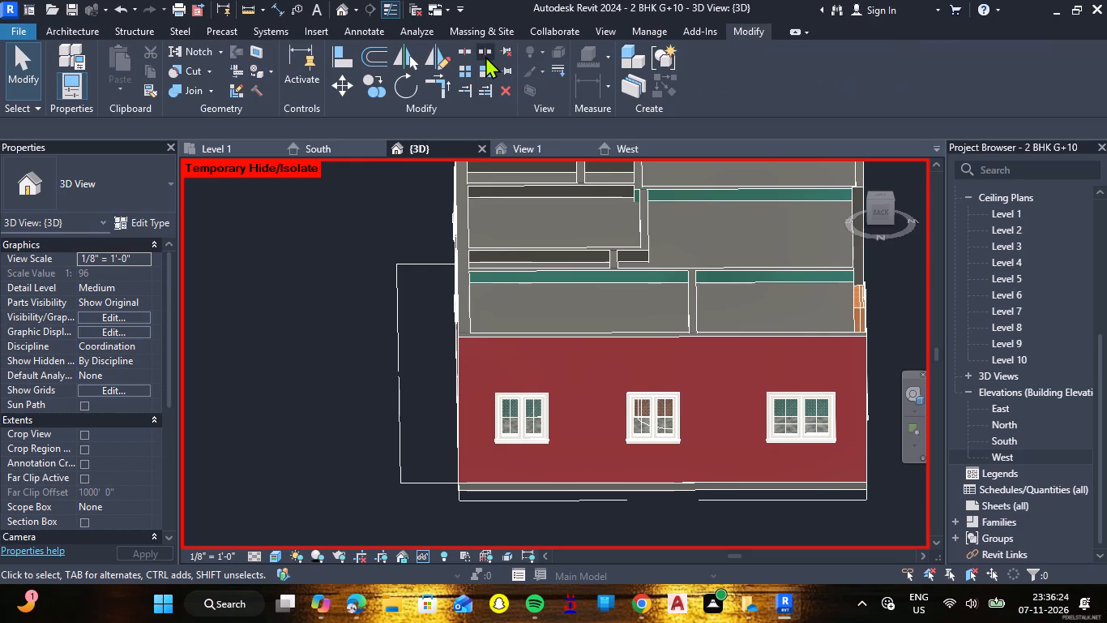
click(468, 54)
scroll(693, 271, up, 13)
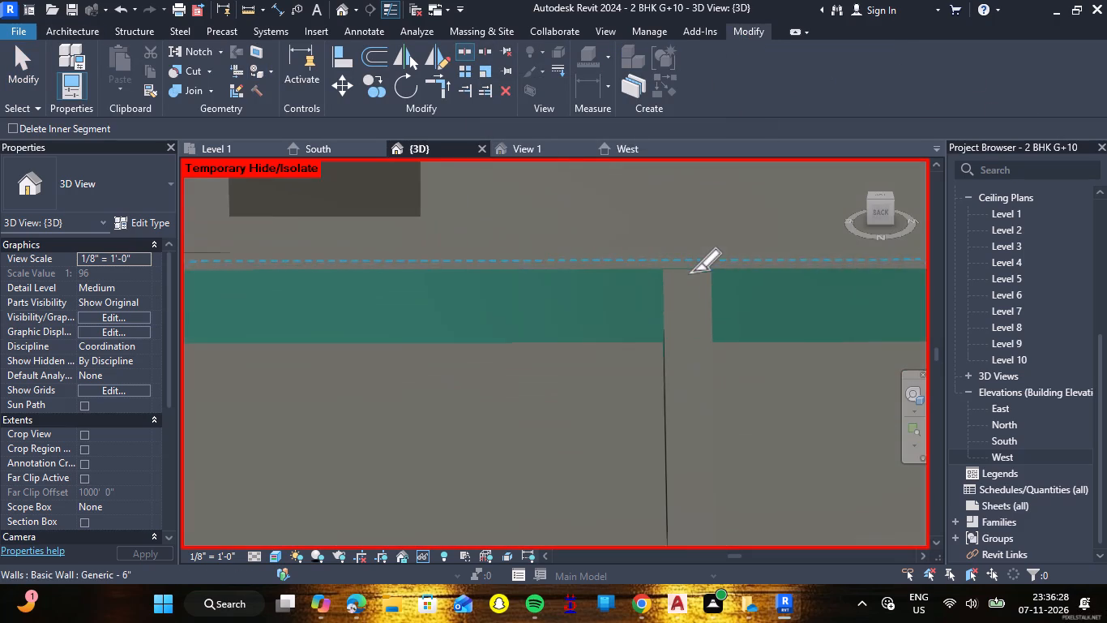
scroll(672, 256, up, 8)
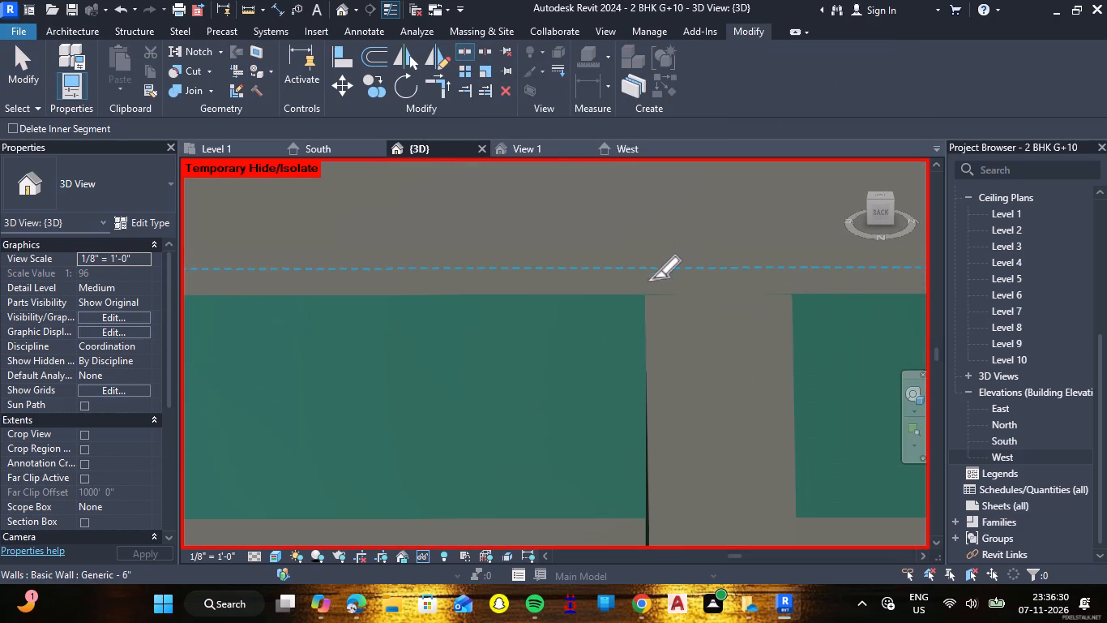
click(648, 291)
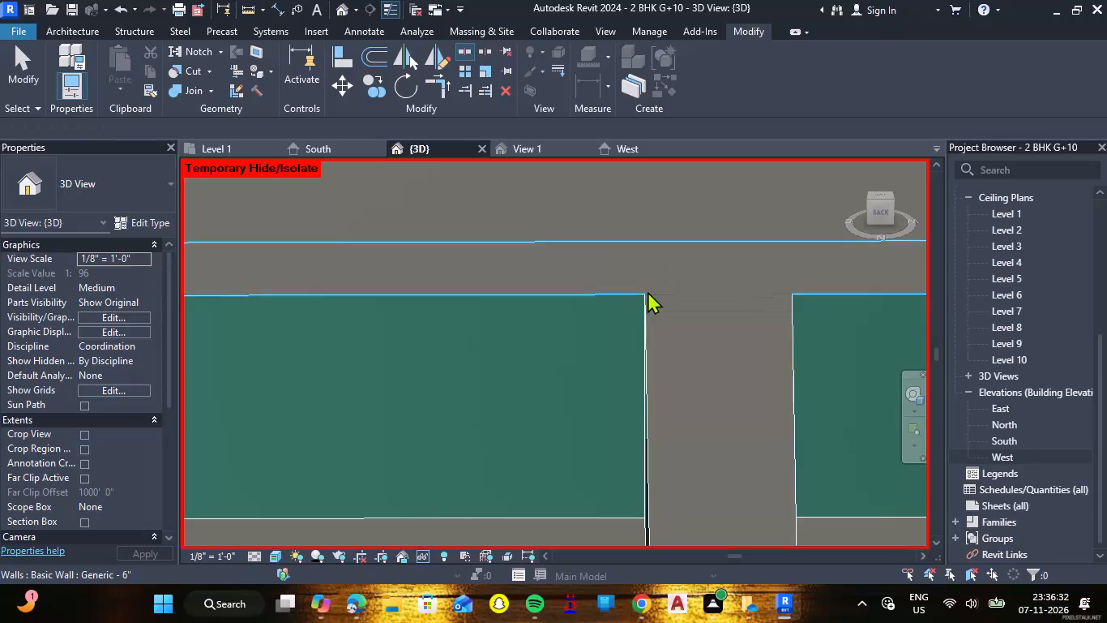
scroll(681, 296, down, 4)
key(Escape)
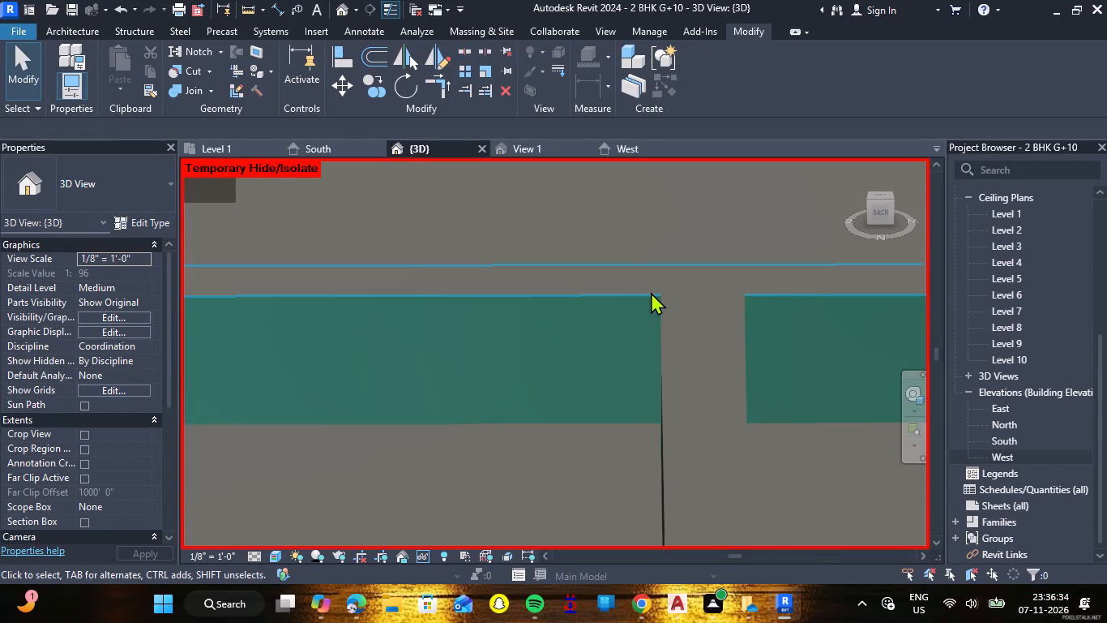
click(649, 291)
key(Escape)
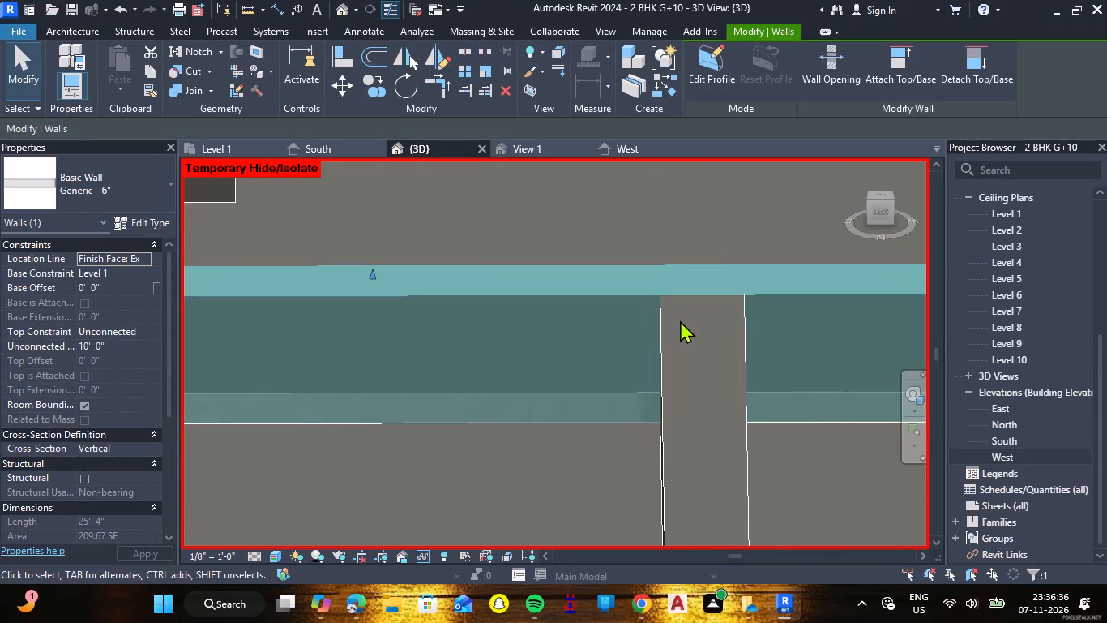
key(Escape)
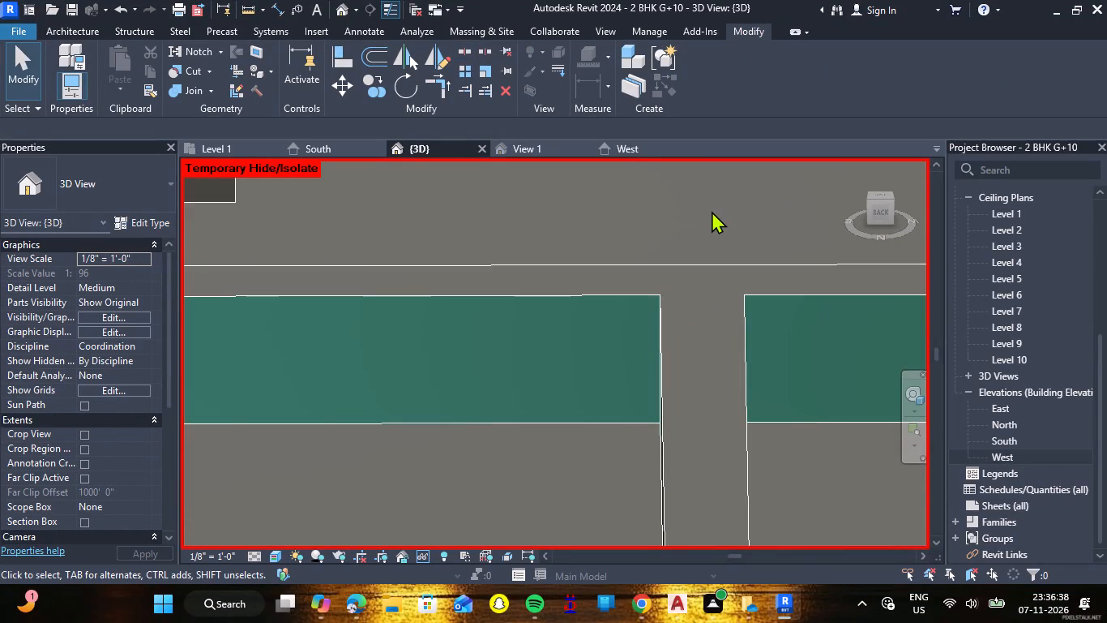
Split the long 6" interior wall where it meets the partition between the two rear rooms.
click(464, 49)
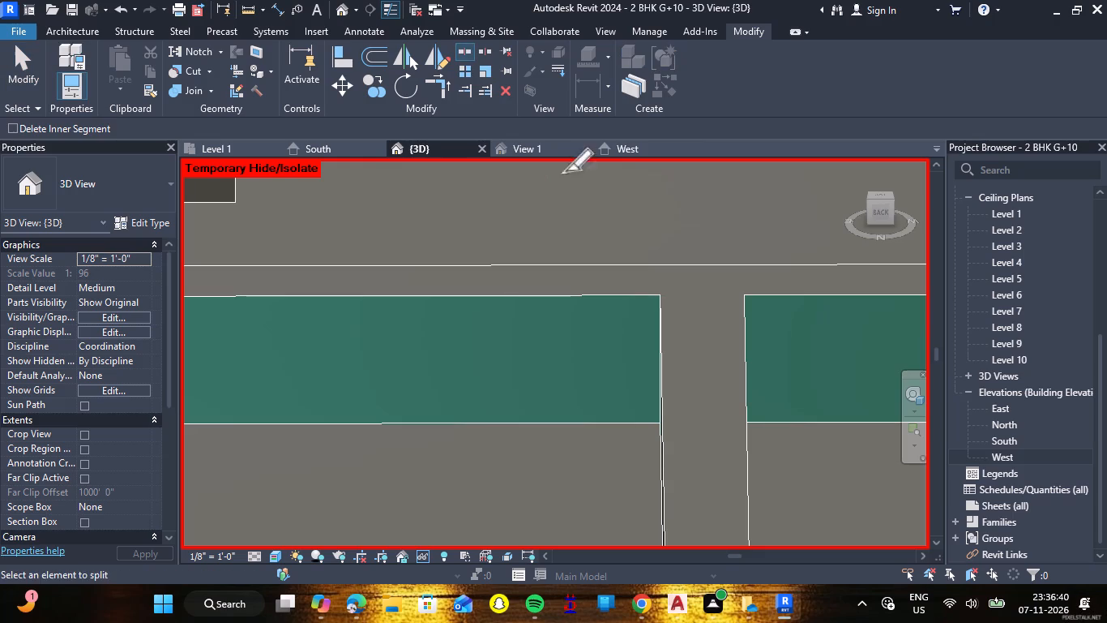
double_click(662, 263)
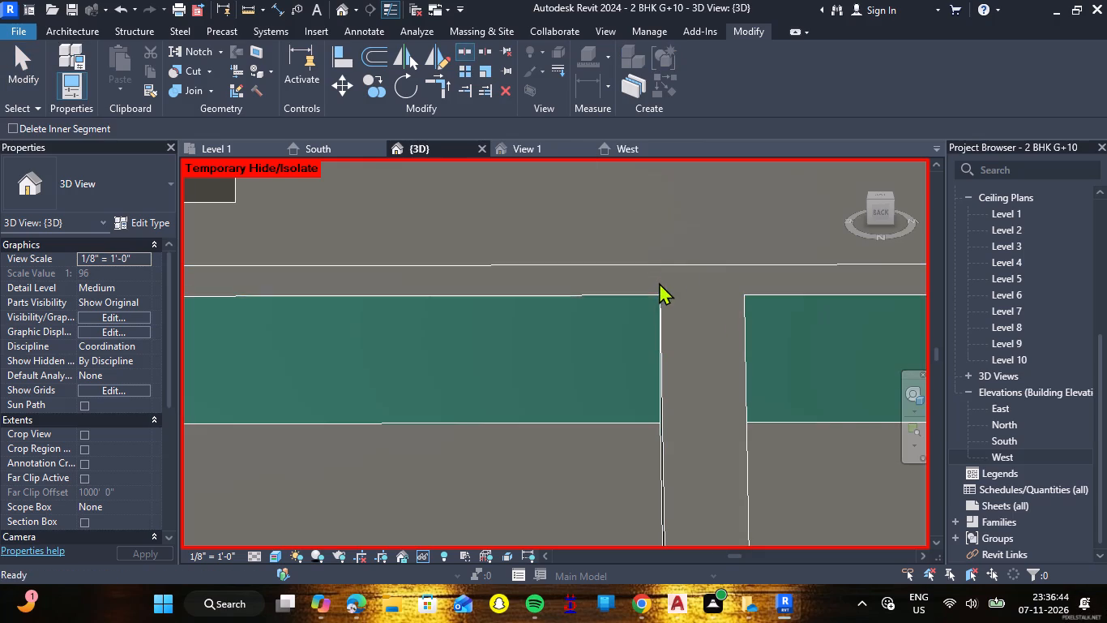
key(Escape)
click(623, 292)
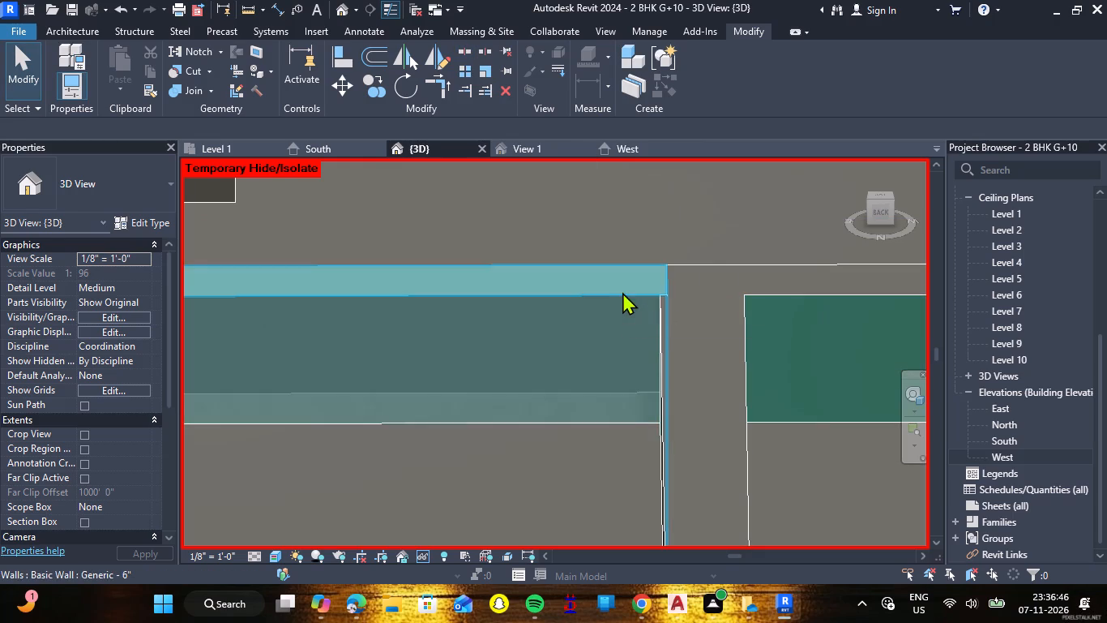
scroll(640, 302, down, 11)
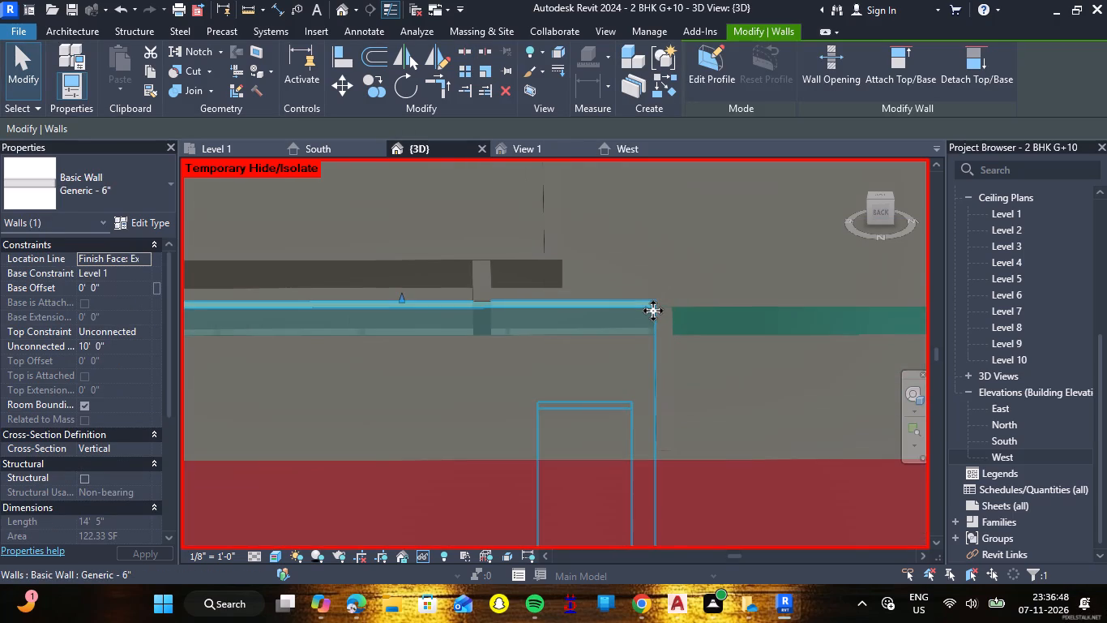
scroll(653, 311, down, 5)
key(Escape)
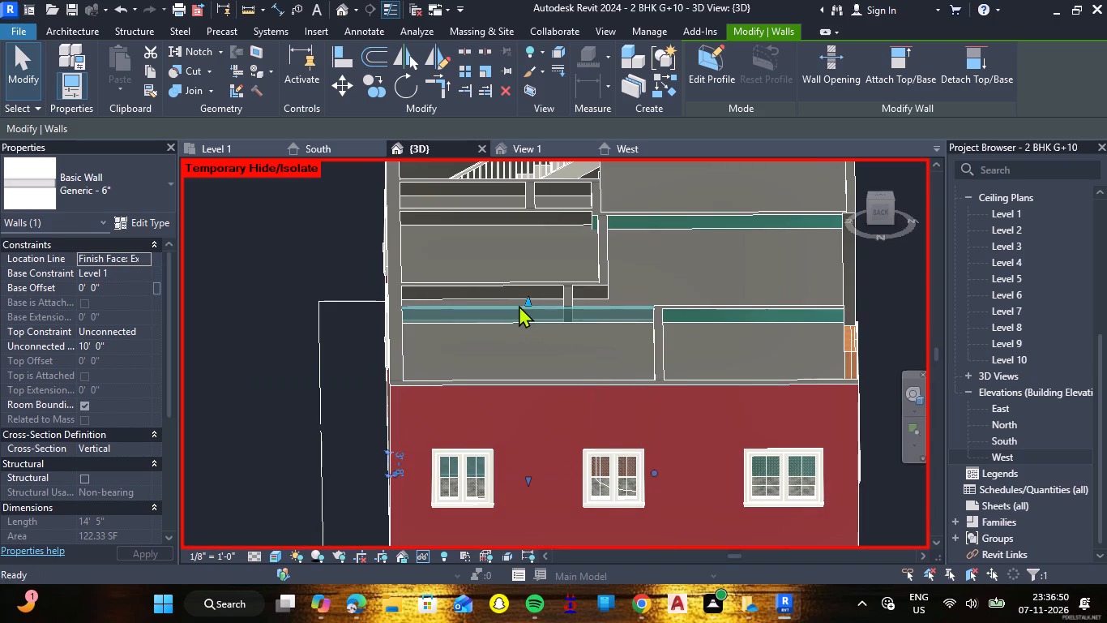
Split the red 9" exterior wall with three windows in line with the partition between the two rear rooms.
scroll(684, 393, up, 7)
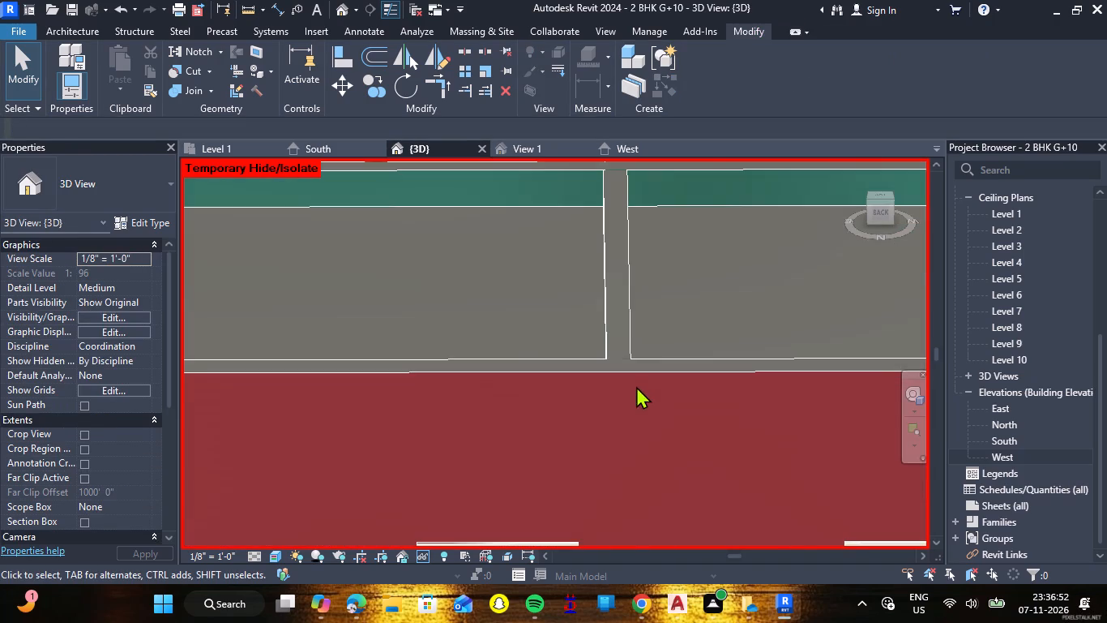
scroll(654, 363, down, 4)
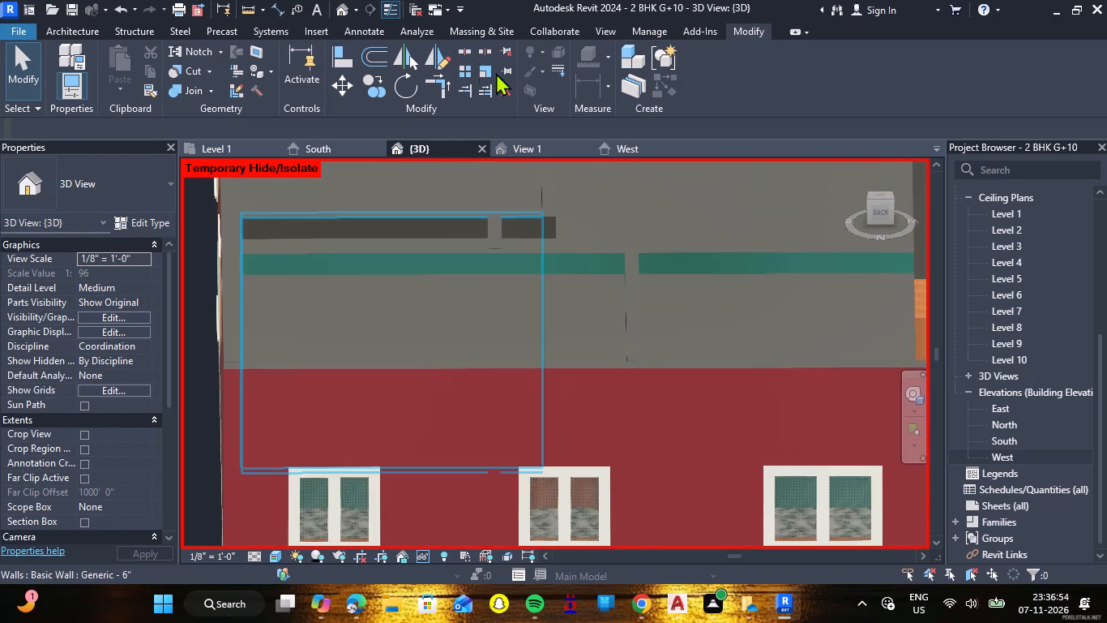
click(463, 55)
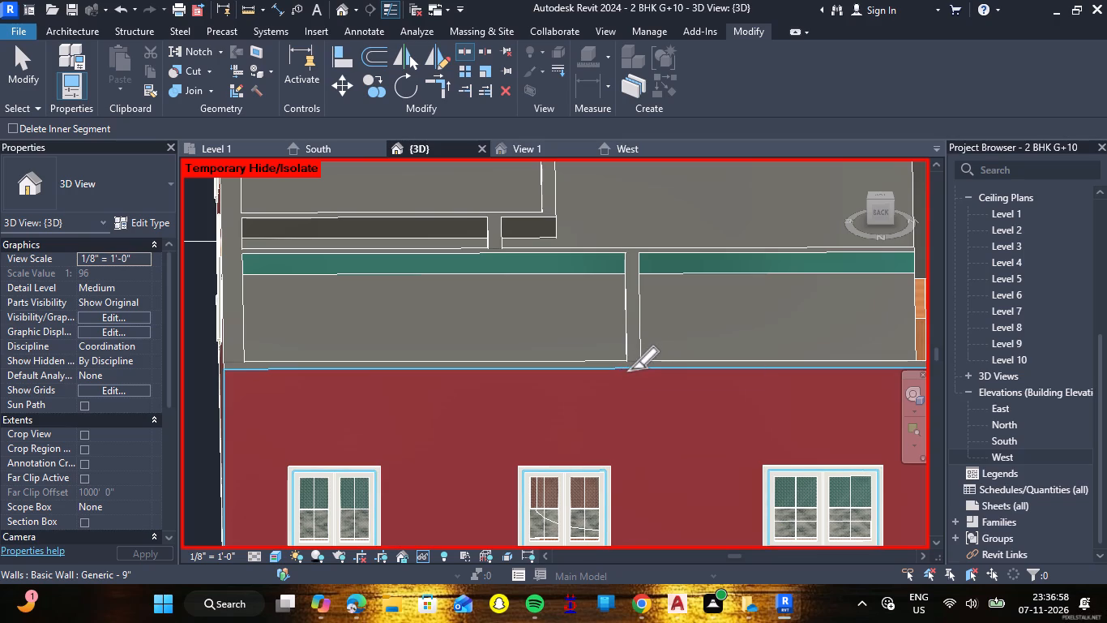
click(627, 369)
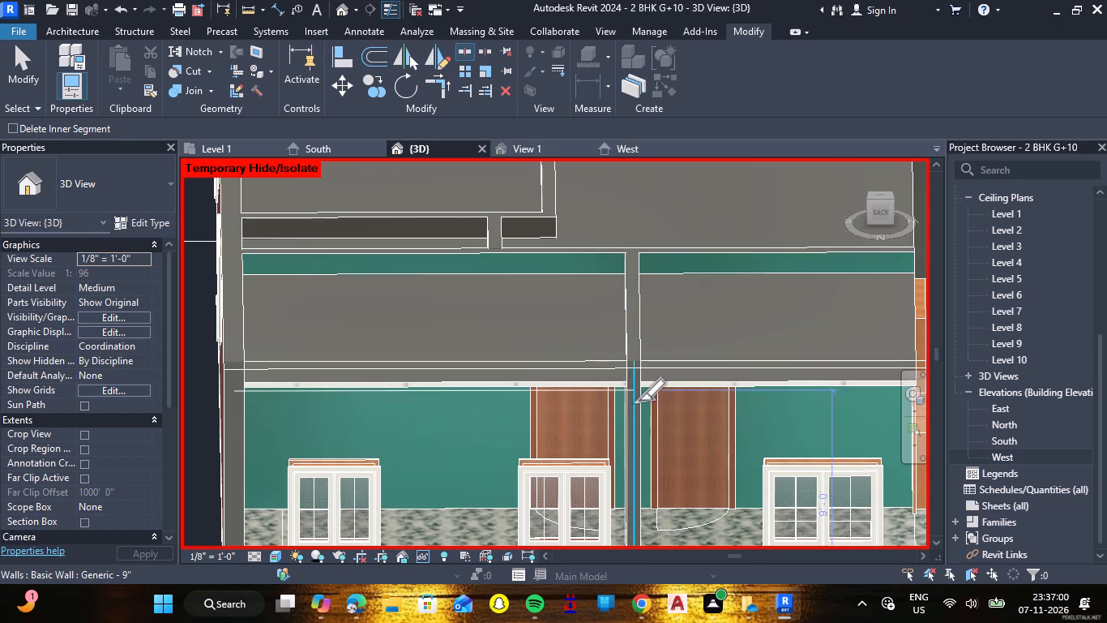
key(Escape)
scroll(697, 410, down, 8)
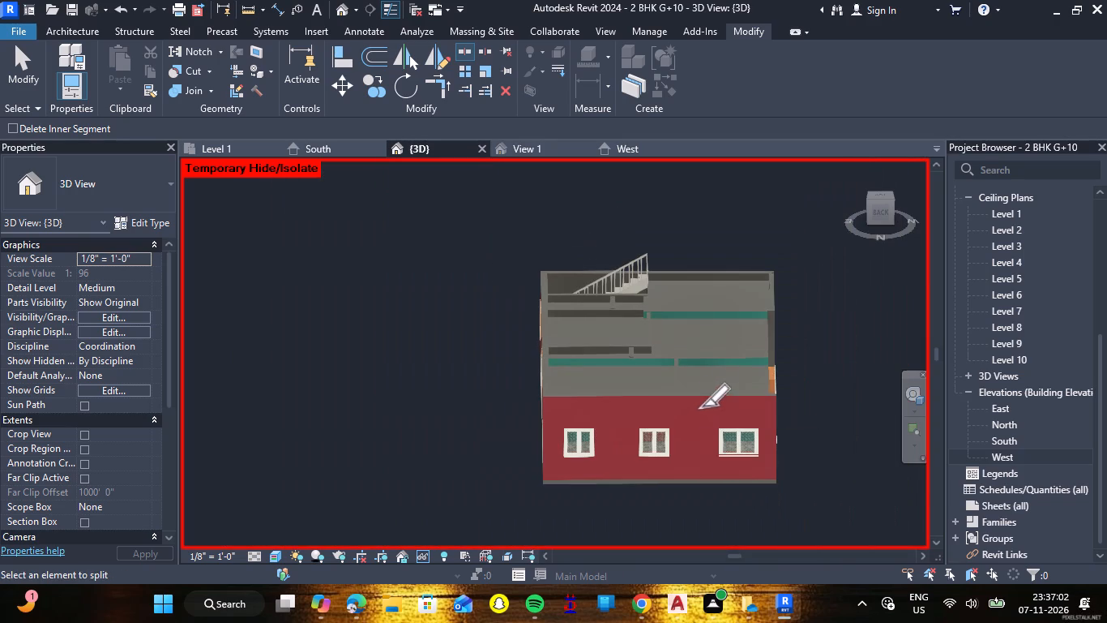
scroll(647, 310, up, 12)
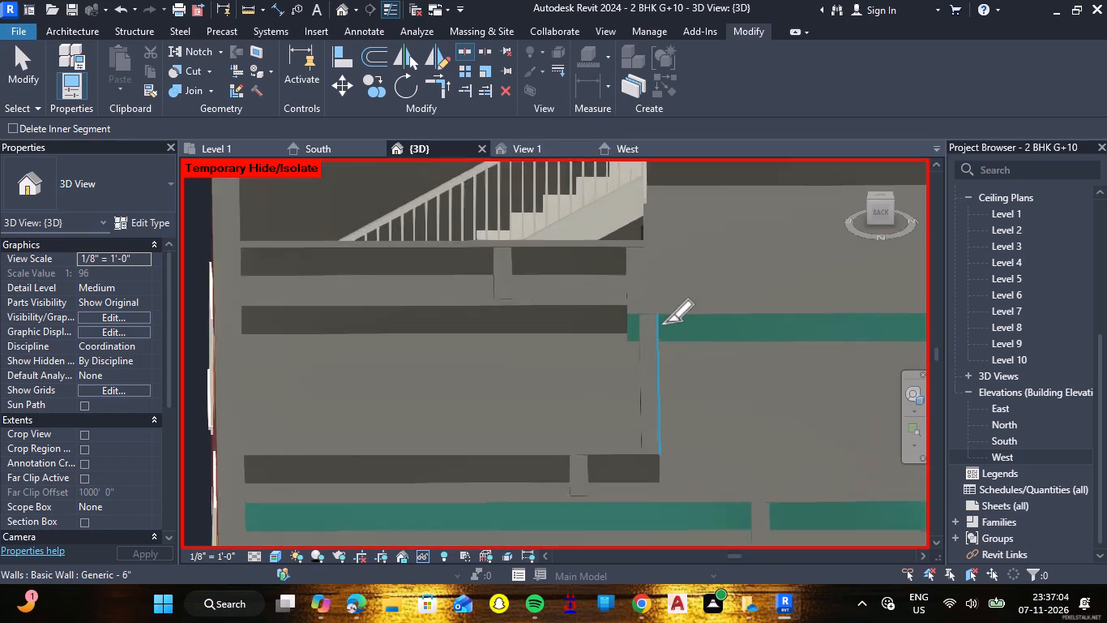
scroll(665, 322, down, 5)
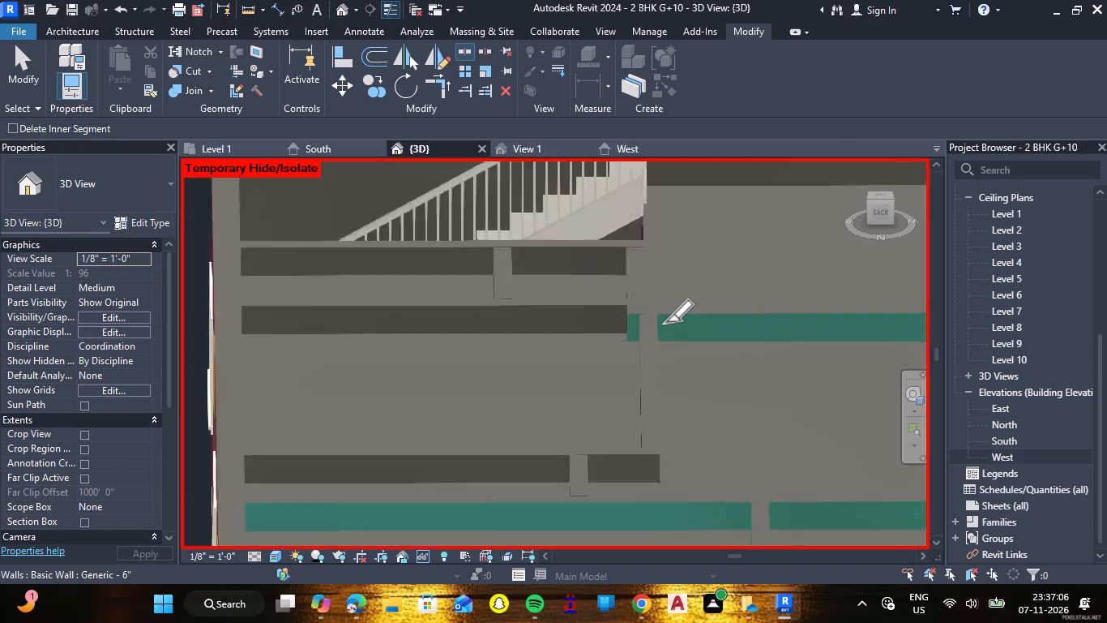
scroll(665, 322, down, 3)
key(Escape)
scroll(669, 334, down, 7)
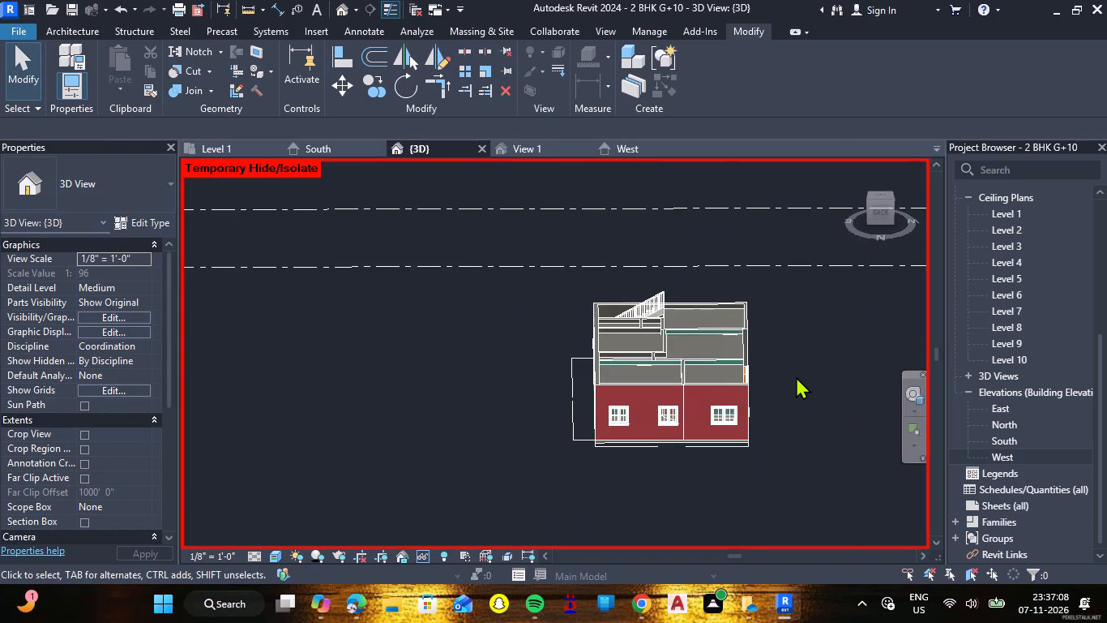
Temporarily hide the long red 9" exterior wall with two large and two small windows on the staircase side.
shift+right_drag(796, 376, 643, 363)
shift+middle_drag(796, 376, 643, 363)
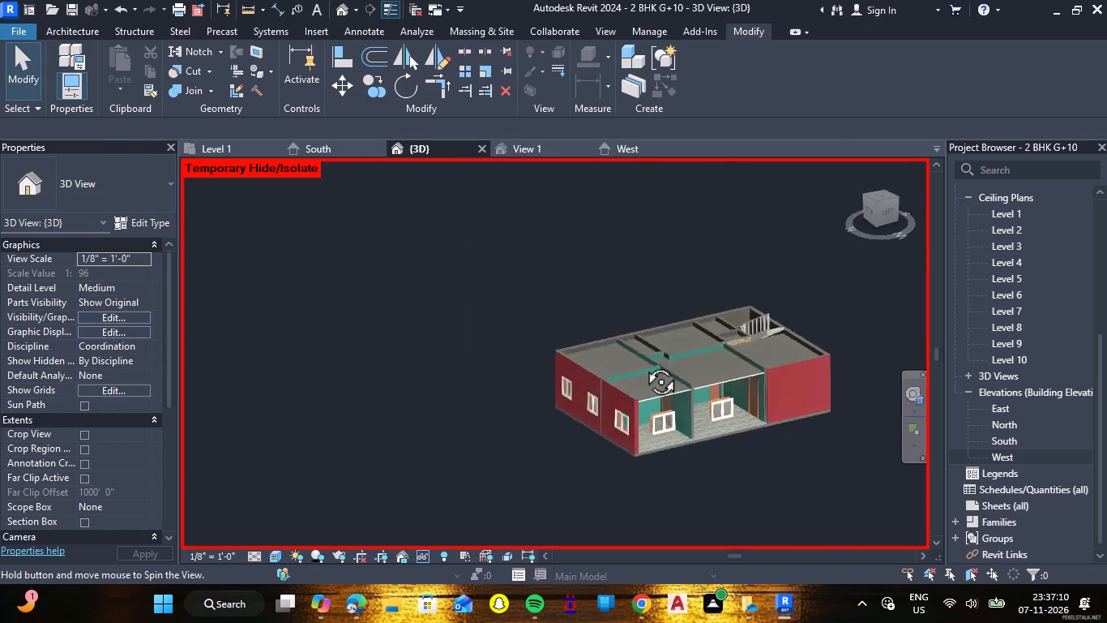
shift+right_drag(643, 363, 608, 331)
shift+middle_drag(643, 363, 608, 331)
scroll(634, 433, up, 7)
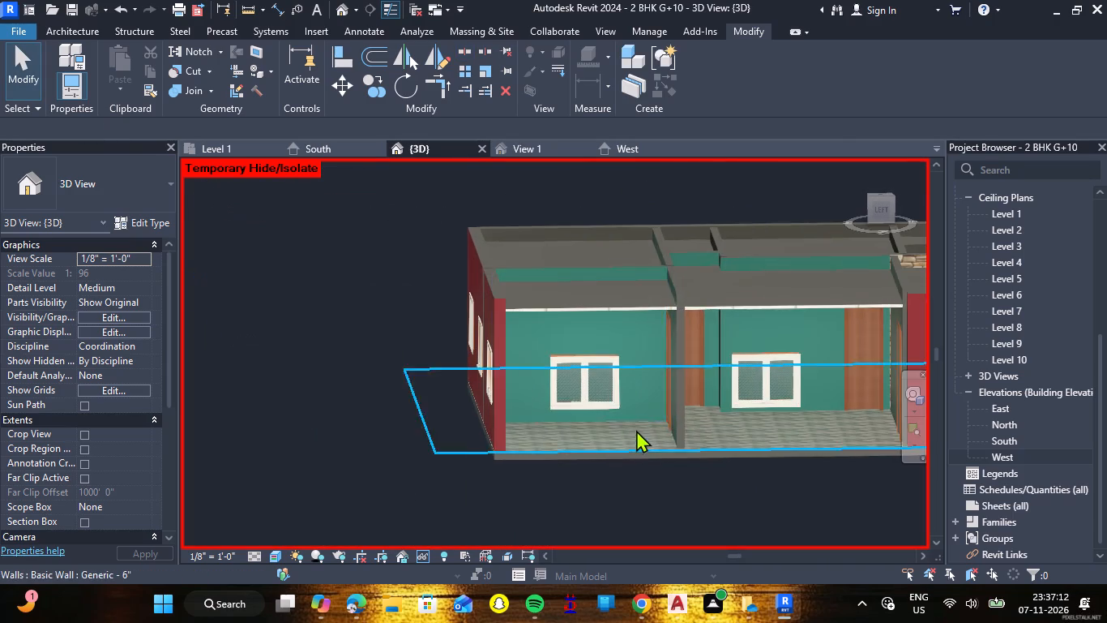
shift+middle_drag(641, 406, 726, 419)
shift+right_drag(641, 406, 726, 419)
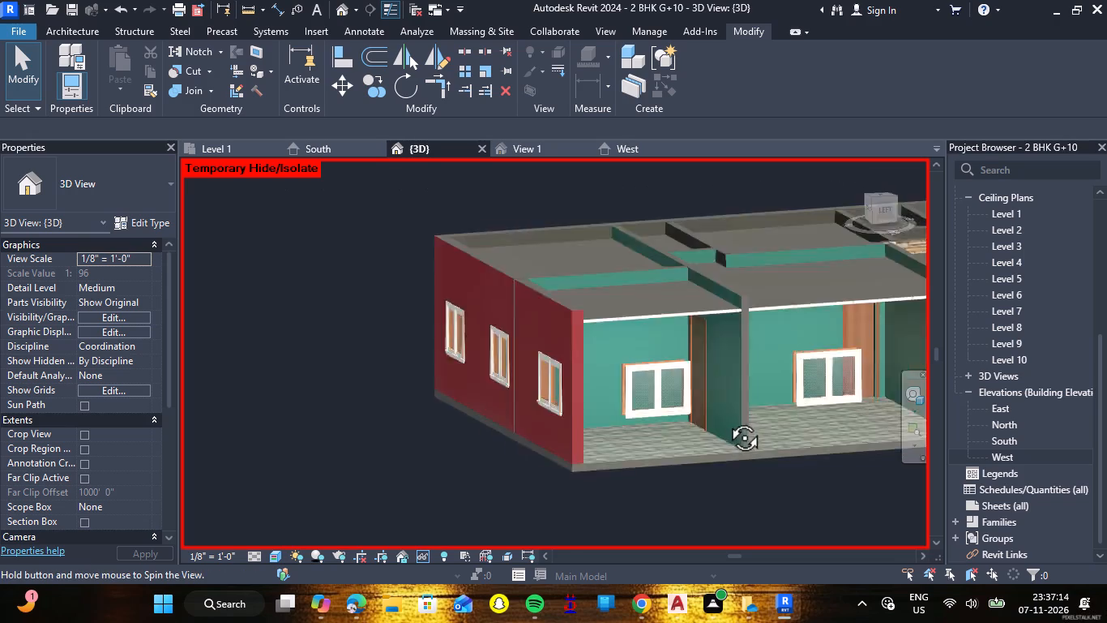
shift+right_drag(726, 419, 958, 440)
shift+middle_drag(726, 419, 958, 440)
shift+right_drag(376, 415, 419, 416)
shift+middle_drag(376, 415, 419, 416)
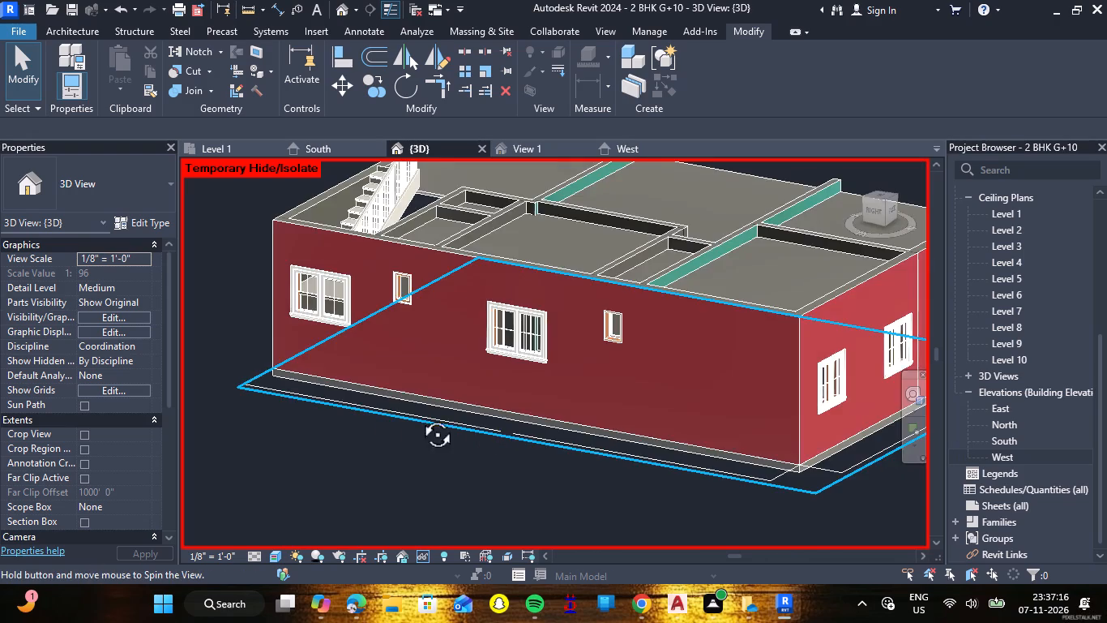
shift+right_drag(419, 416, 479, 421)
shift+middle_drag(419, 416, 479, 421)
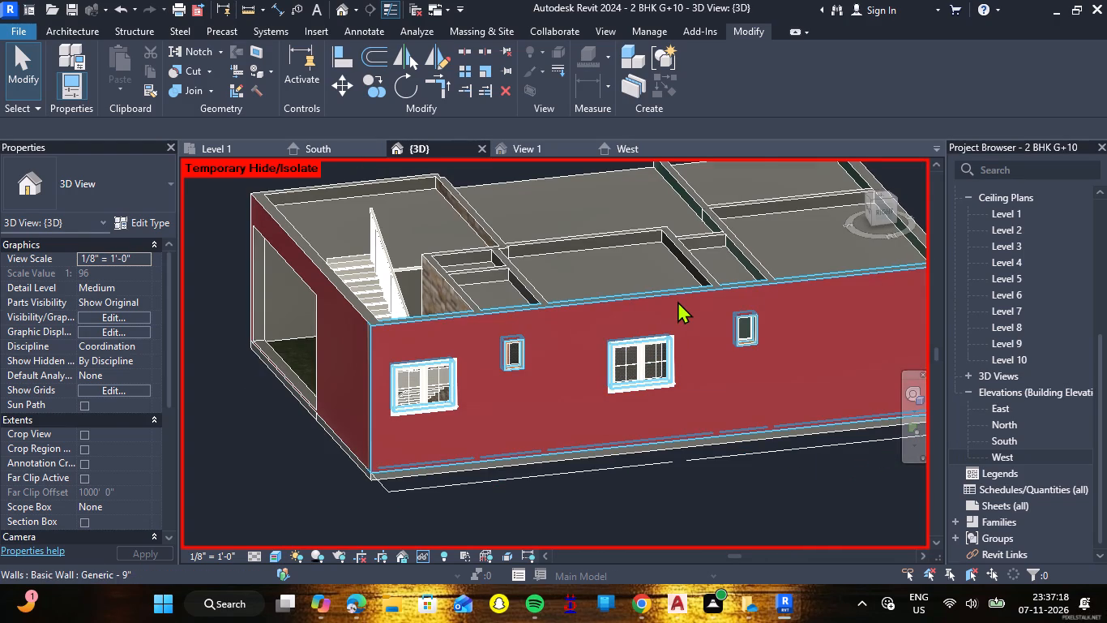
click(677, 301)
text(HH)
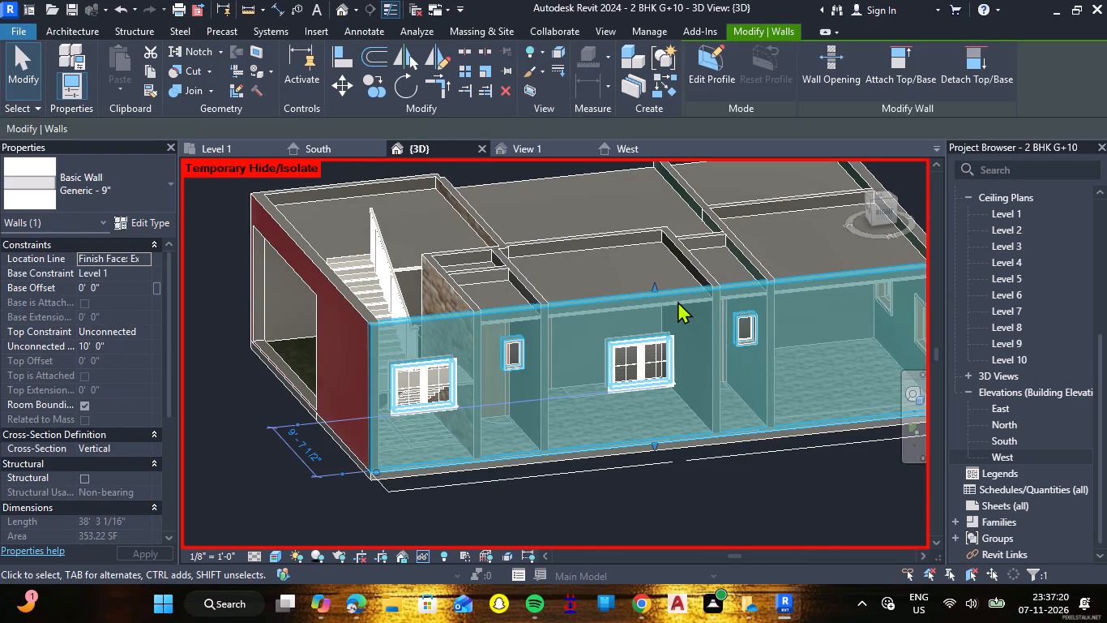
Remove the paint from the staircase-side face of the 6" partition beside the end room and the inner face of the red windowed end wall.
scroll(707, 373, down, 2)
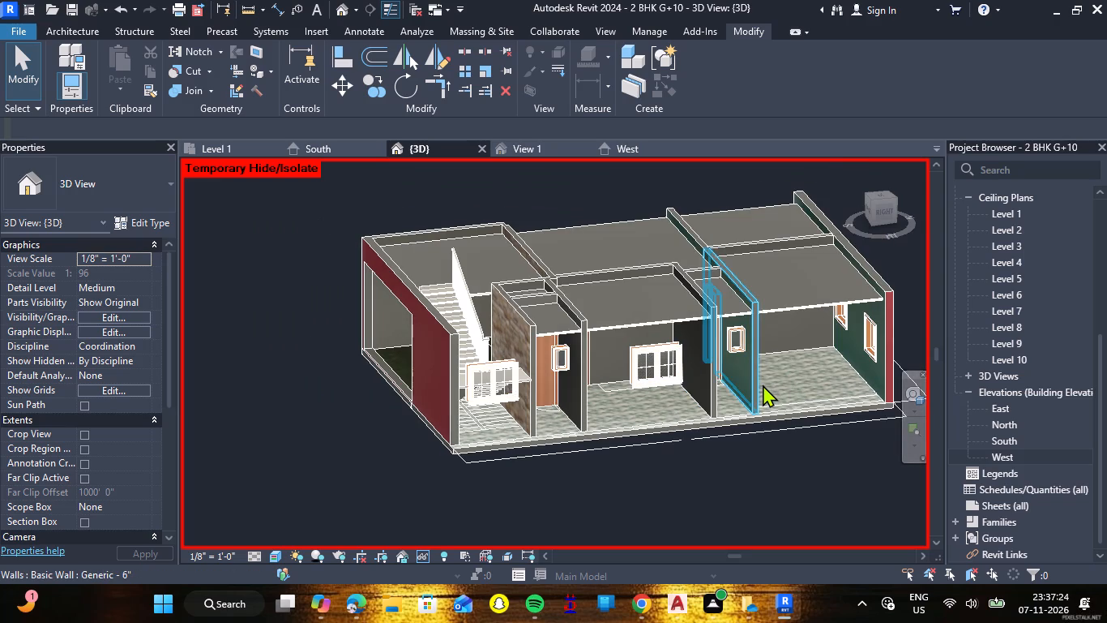
scroll(763, 385, up, 4)
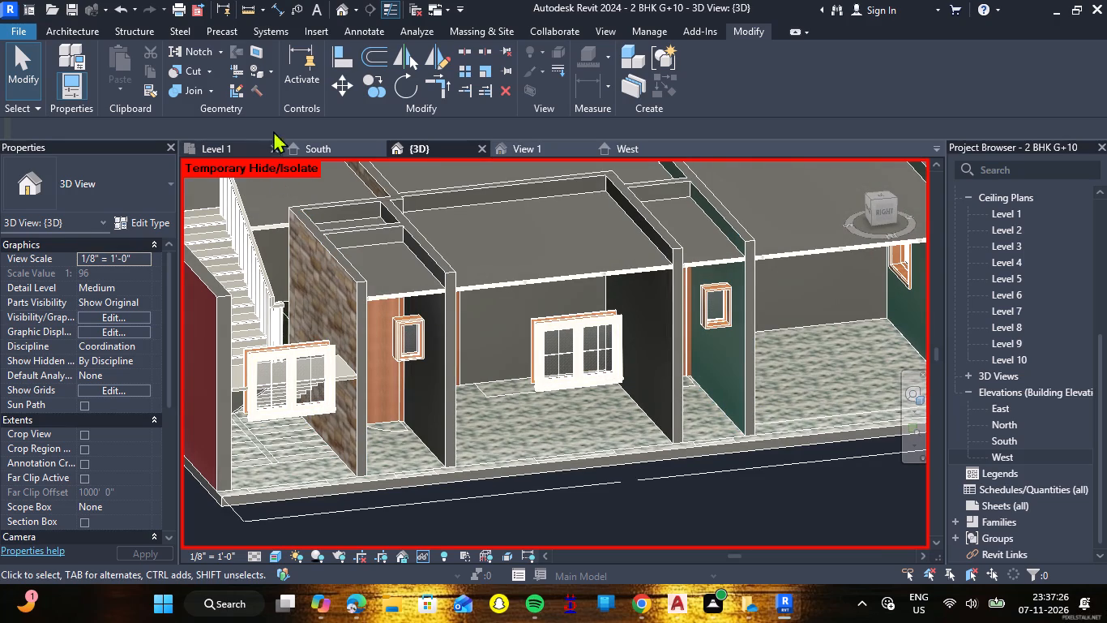
click(271, 75)
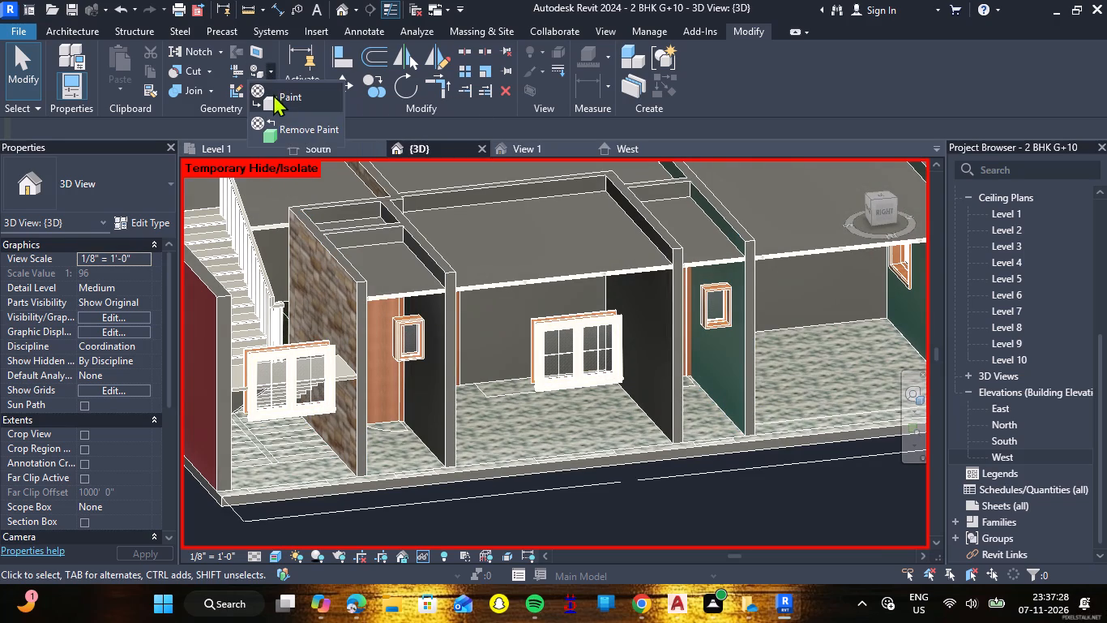
click(286, 134)
click(720, 371)
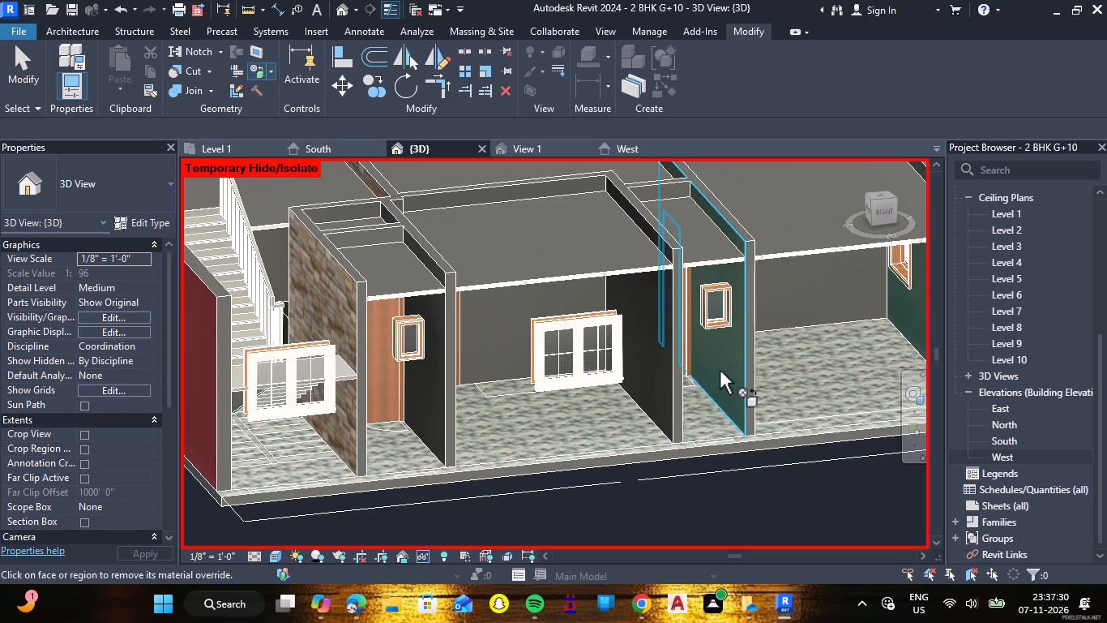
scroll(720, 371, down, 4)
click(844, 363)
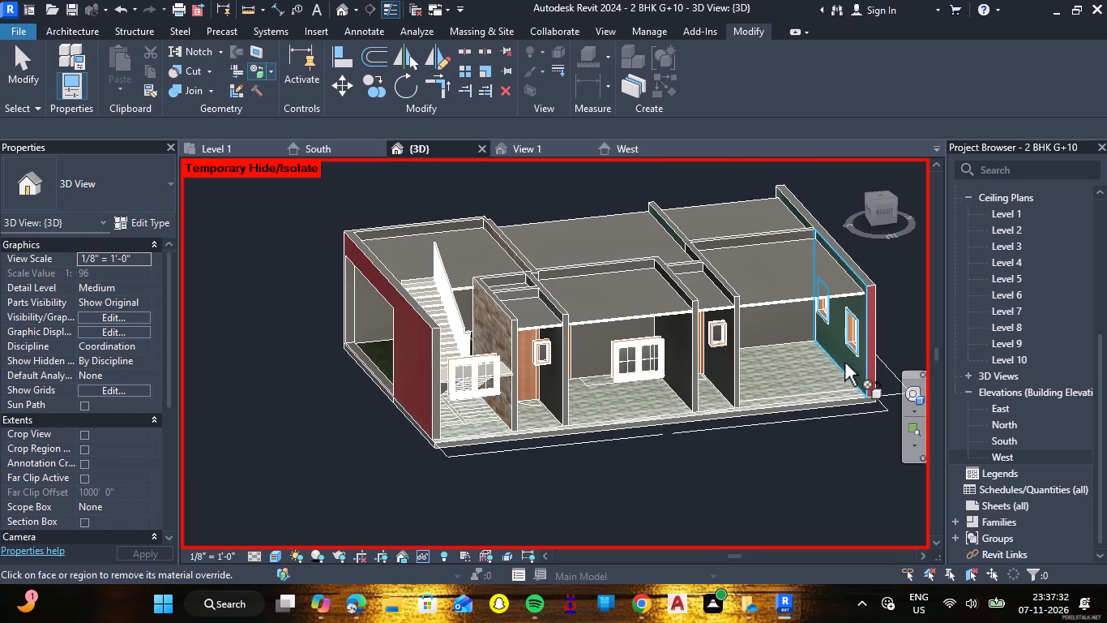
Remove the WALL PAINT 1 paint from the end-room face of the 6" partition containing the door.
shift+middle_drag(777, 435, 768, 392)
shift+right_drag(777, 435, 768, 392)
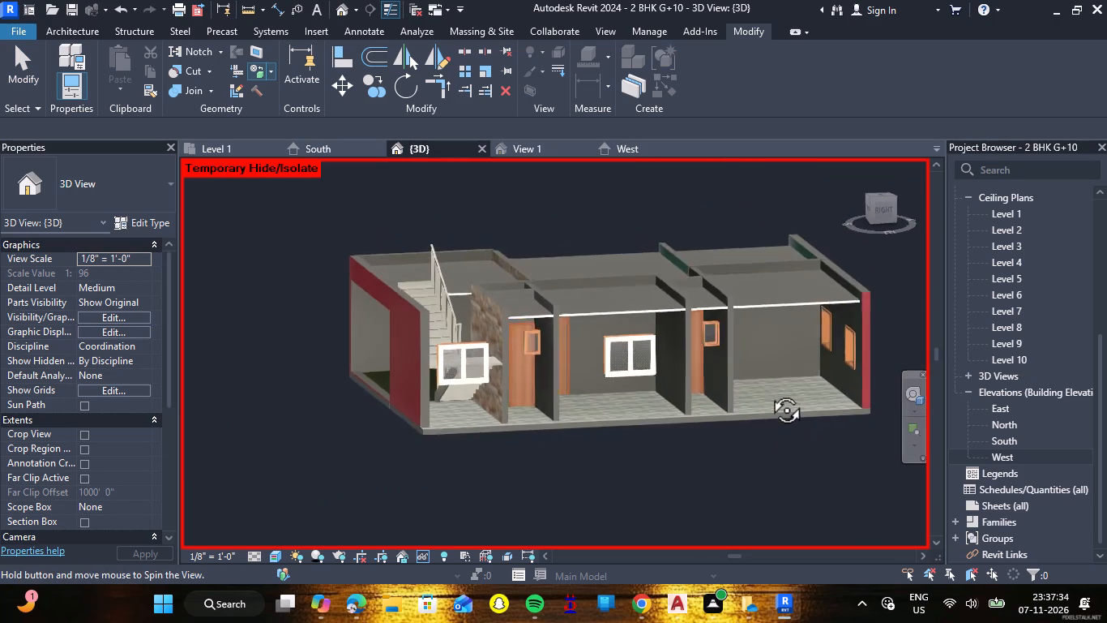
shift+right_drag(768, 392, 754, 342)
shift+middle_drag(768, 392, 754, 342)
shift+right_drag(765, 451, 736, 458)
shift+middle_drag(765, 451, 736, 458)
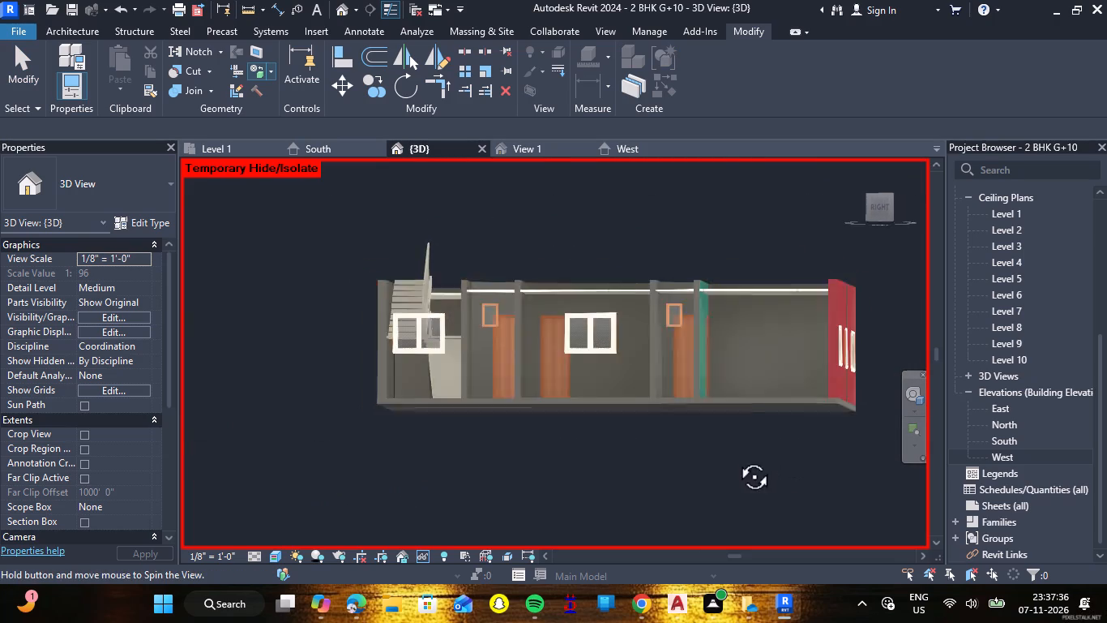
shift+middle_drag(736, 458, 720, 470)
shift+right_drag(736, 458, 720, 470)
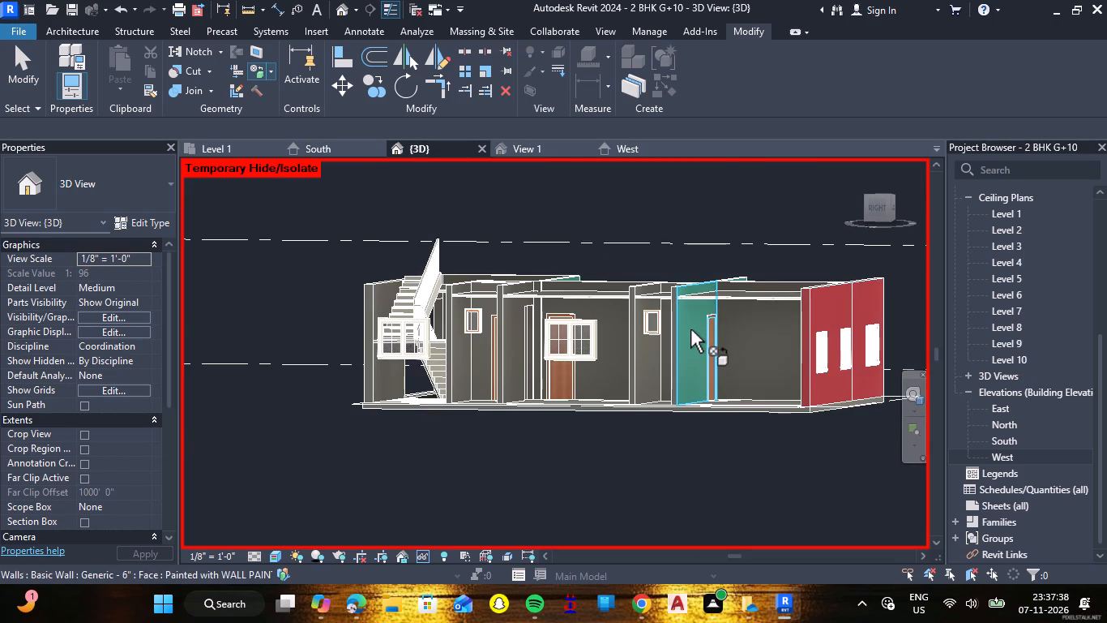
click(690, 329)
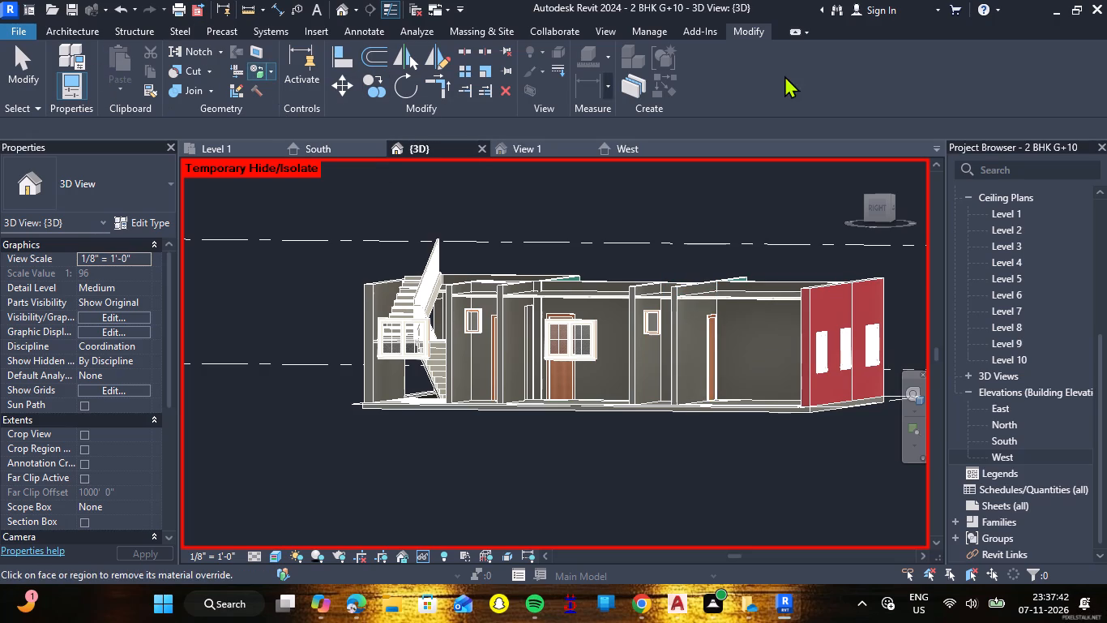
Duplicate the WALL PAINT 1 material with its assets and name the copy WALL PAINT 2.
click(643, 24)
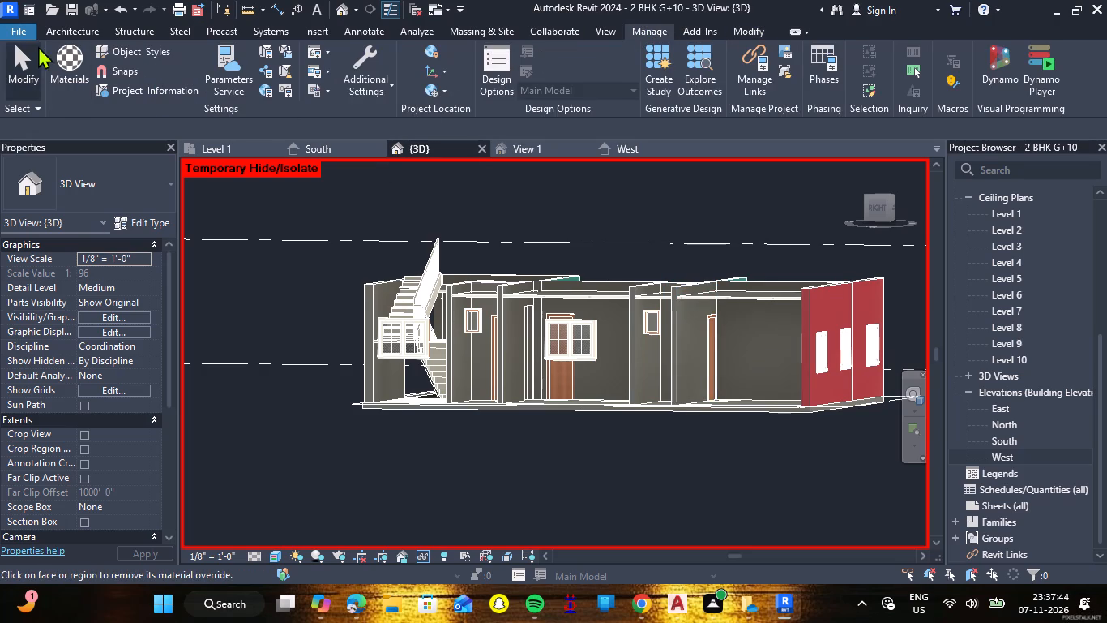
click(67, 55)
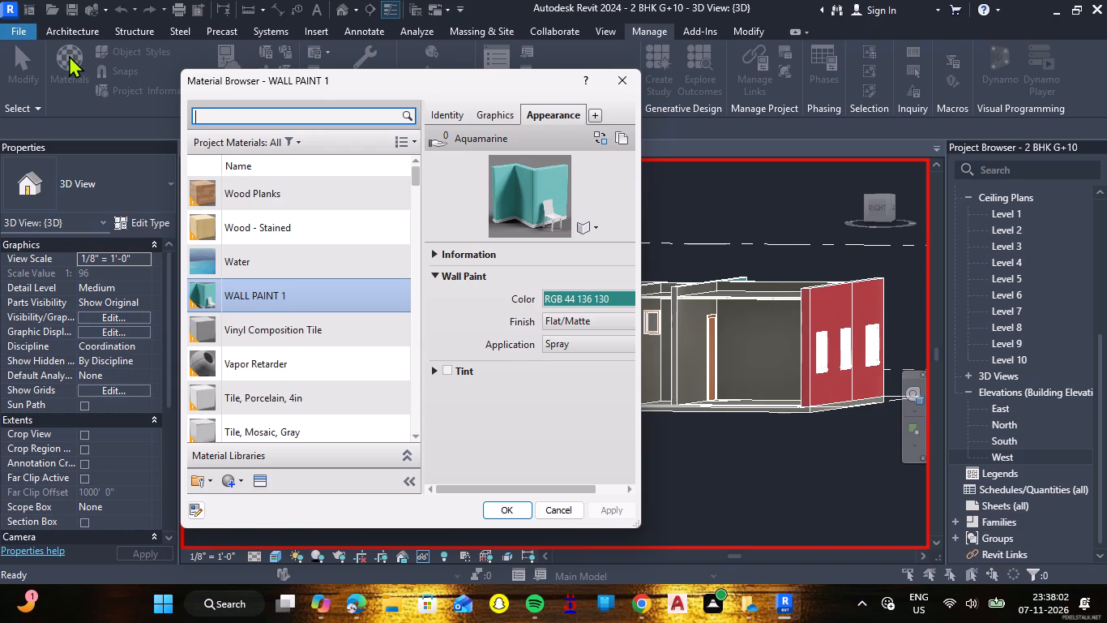
click(244, 488)
click(263, 518)
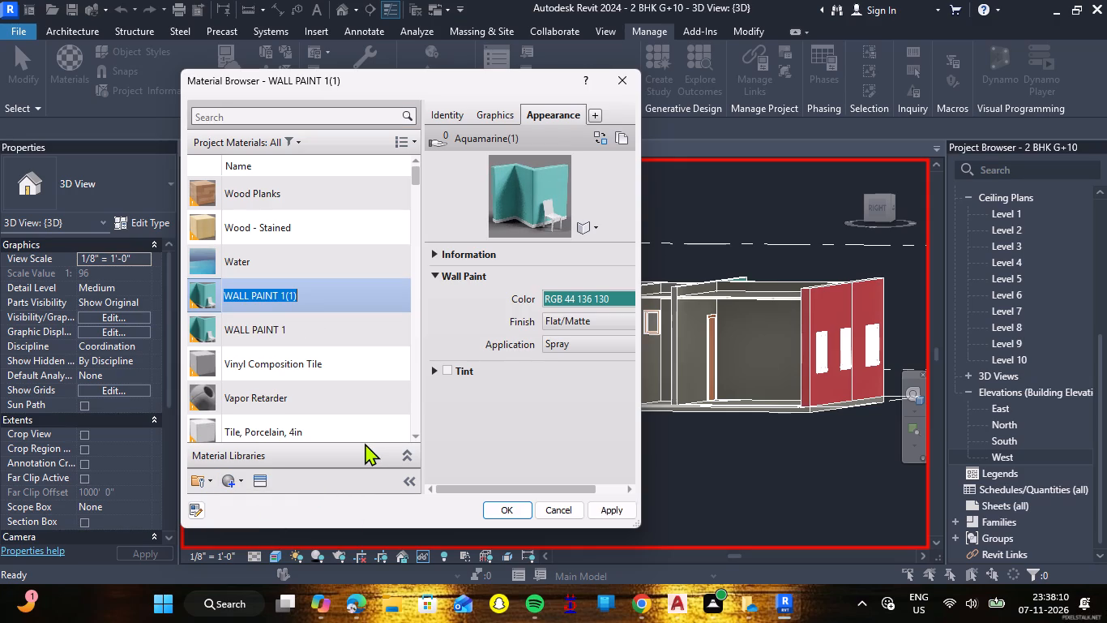
key(BackSpace)
text(WALL)
key(space)
text(PAI)
text(NT 2)
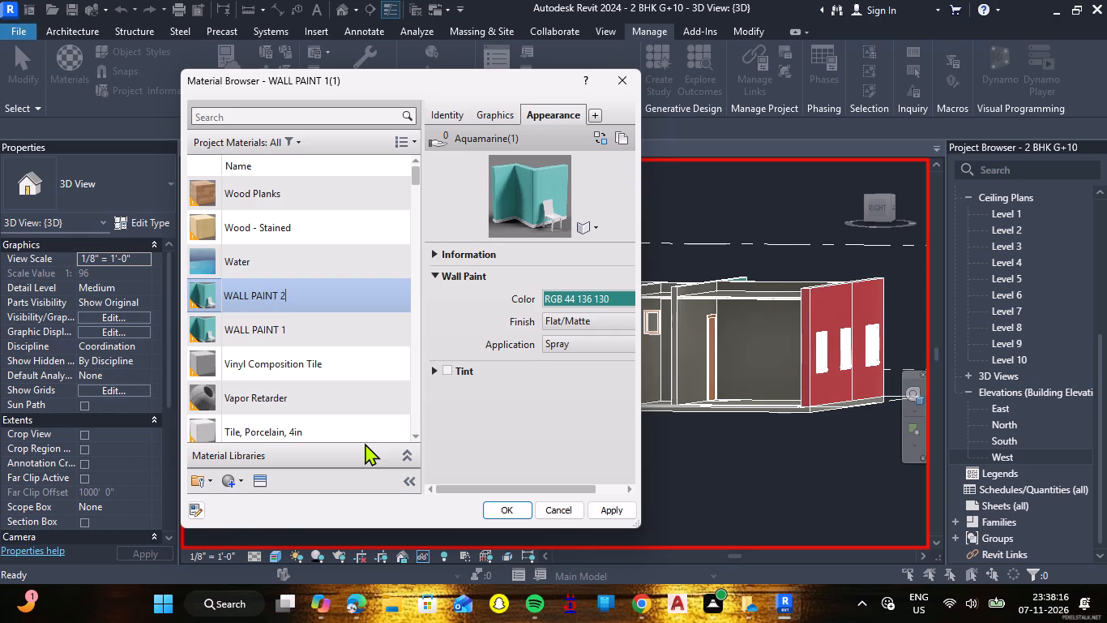
Try the matte Cyan wall paint appearance on WALL PAINT 2, replace it with matte Violet, and apply the material.
click(263, 481)
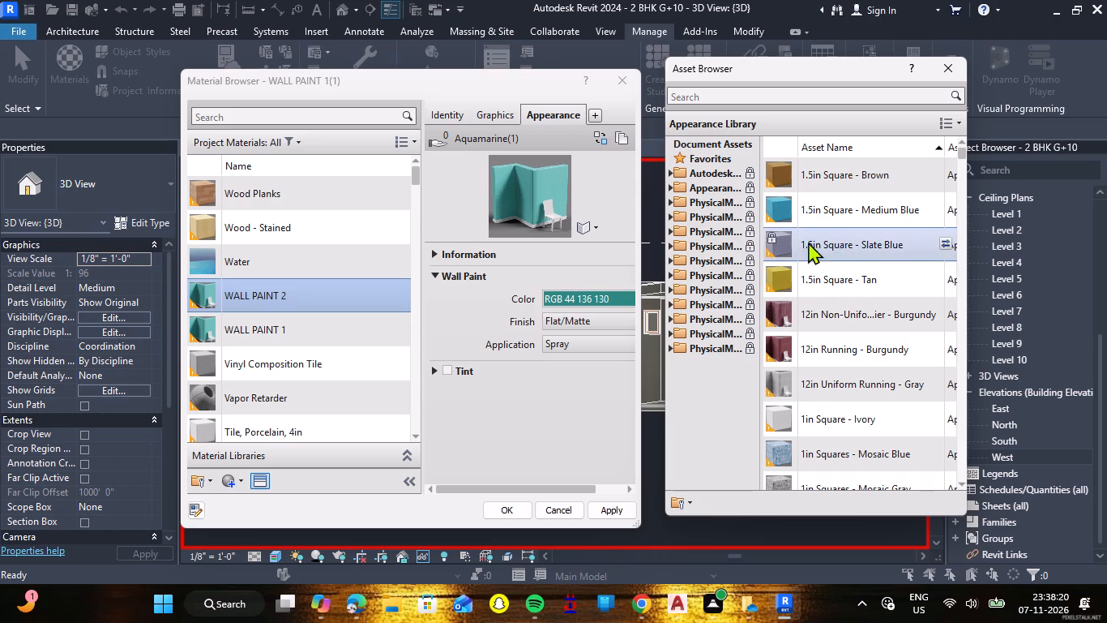
click(669, 187)
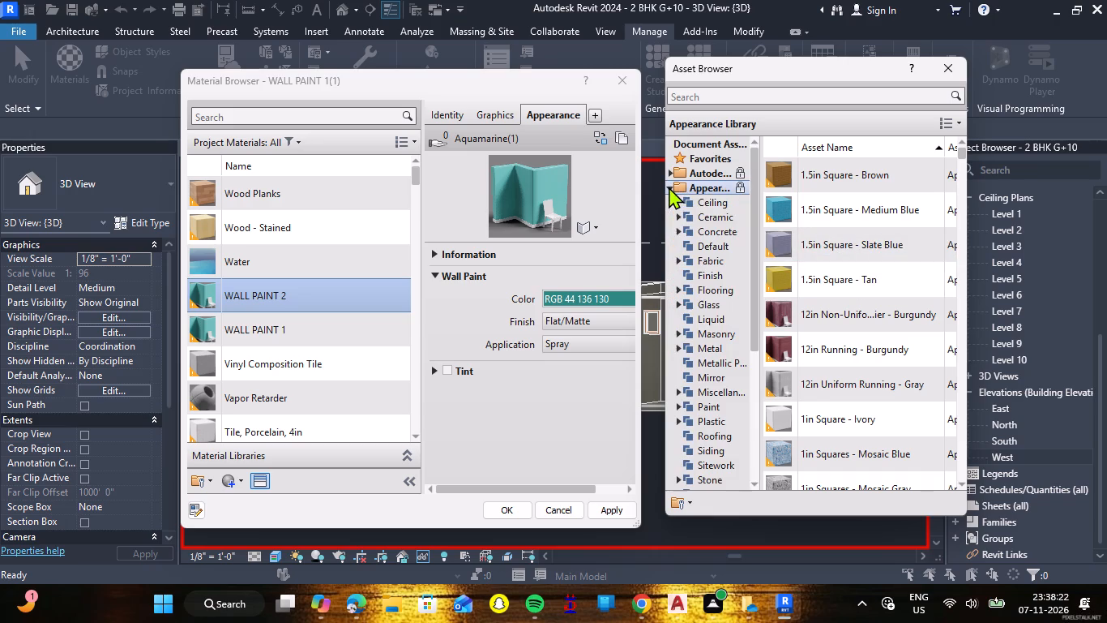
scroll(732, 458, down, 2)
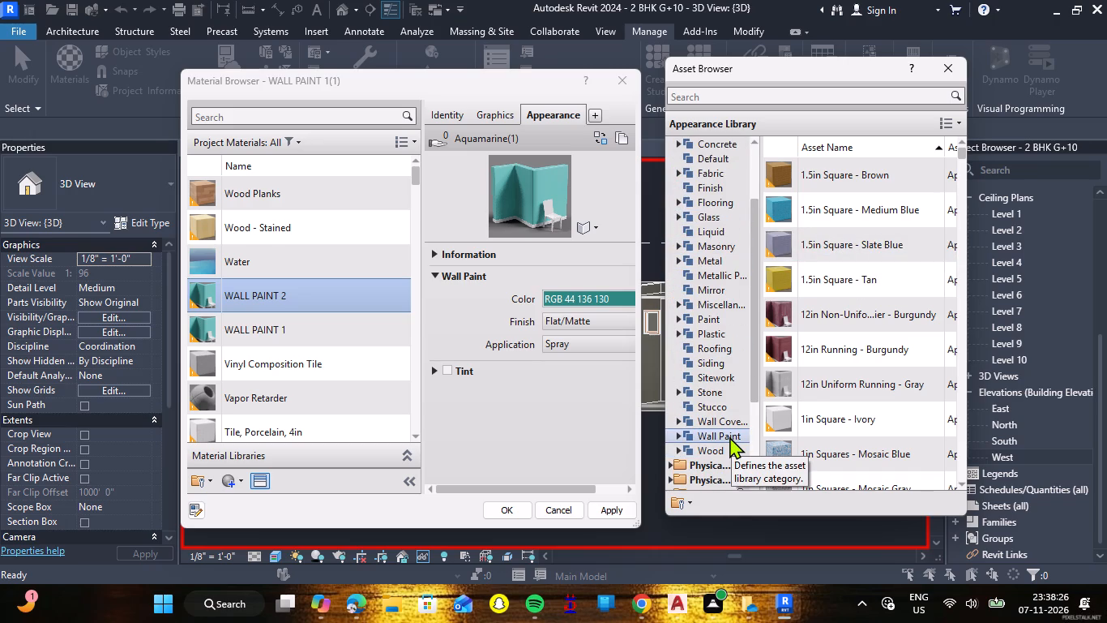
click(729, 436)
click(677, 436)
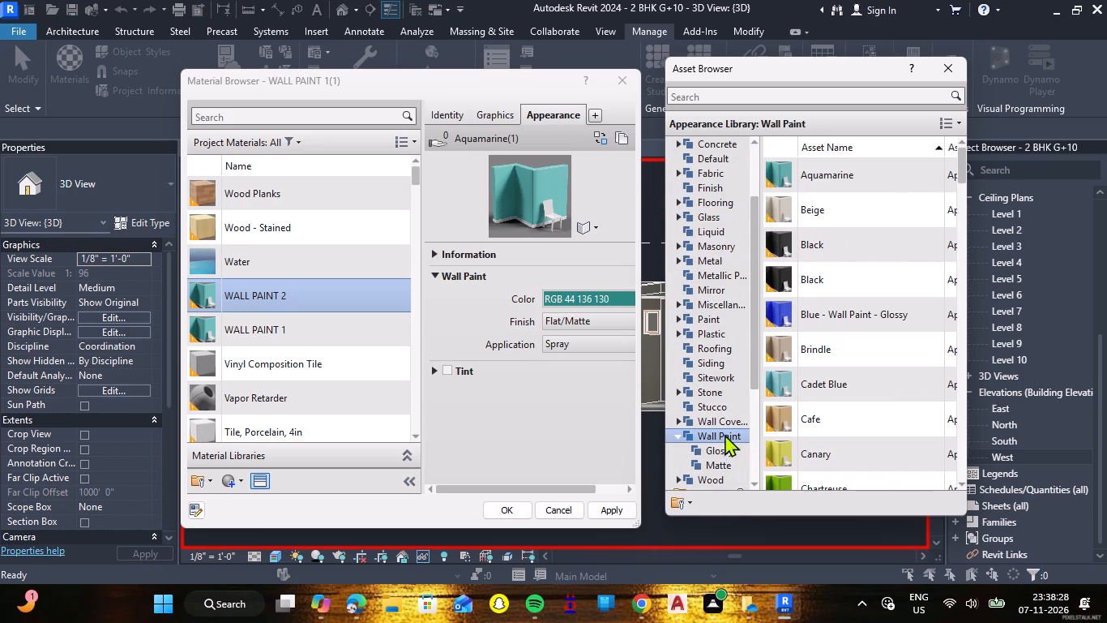
click(721, 451)
scroll(751, 427, down, 1)
click(727, 424)
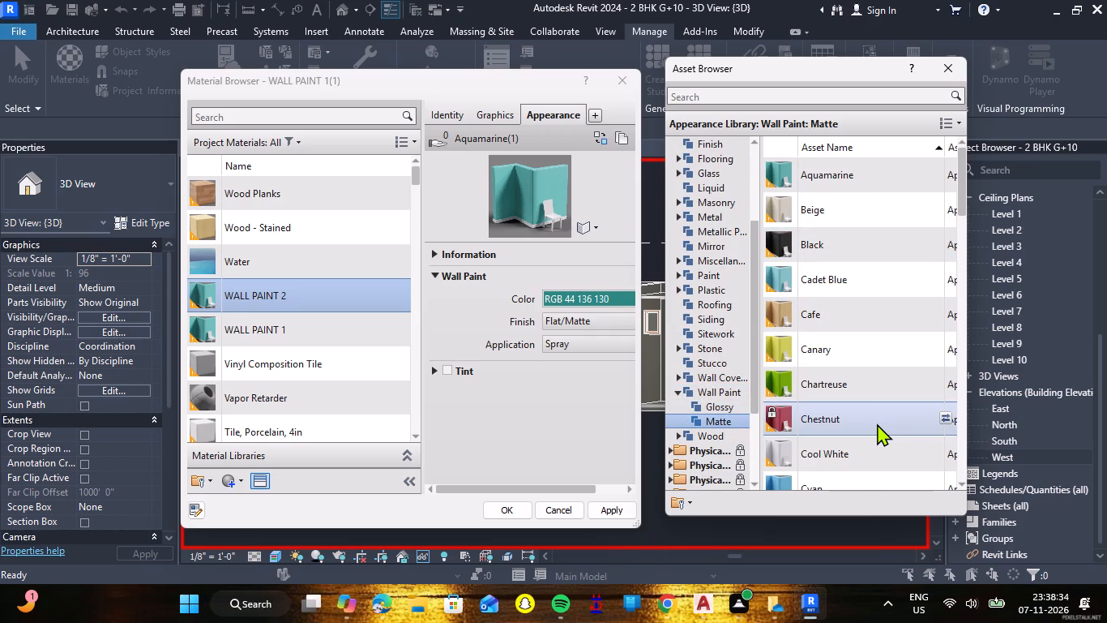
scroll(877, 423, down, 1)
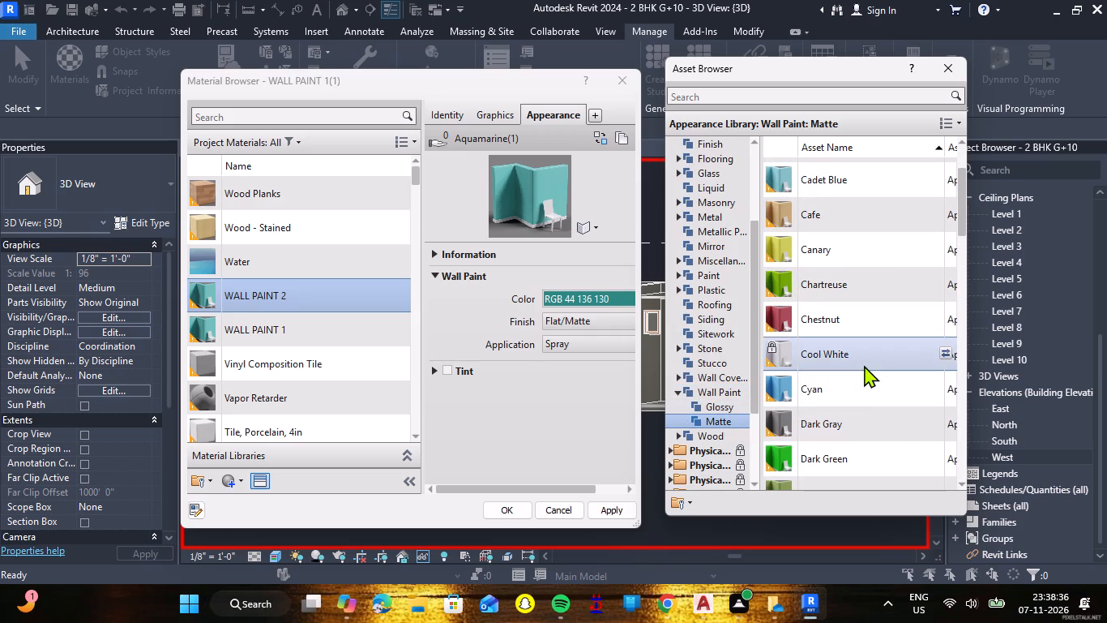
double_click(853, 397)
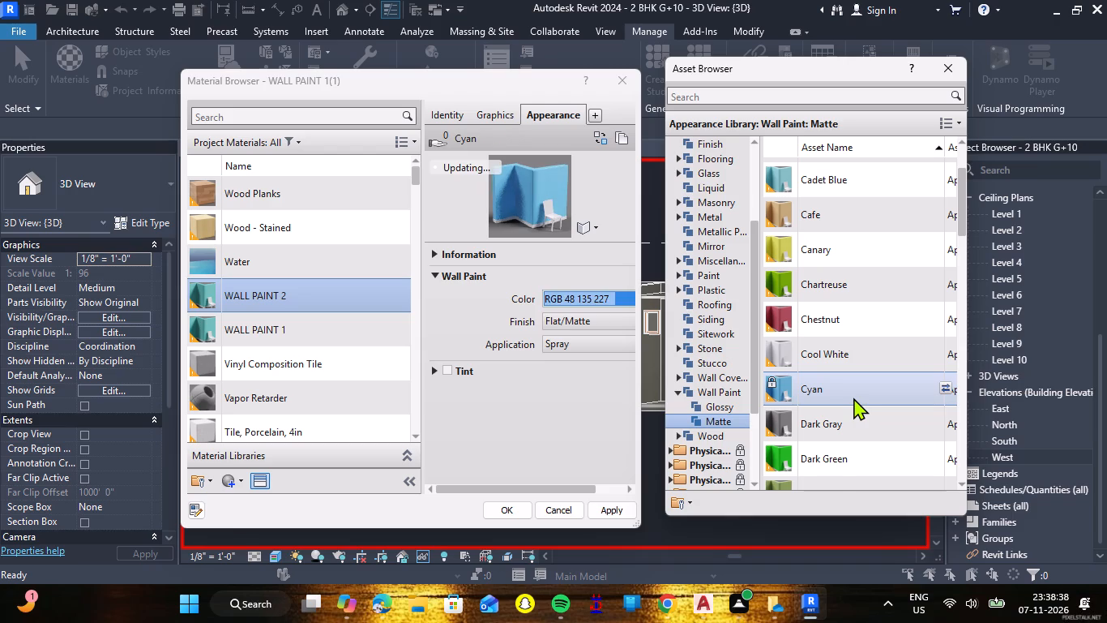
scroll(853, 397, down, 14)
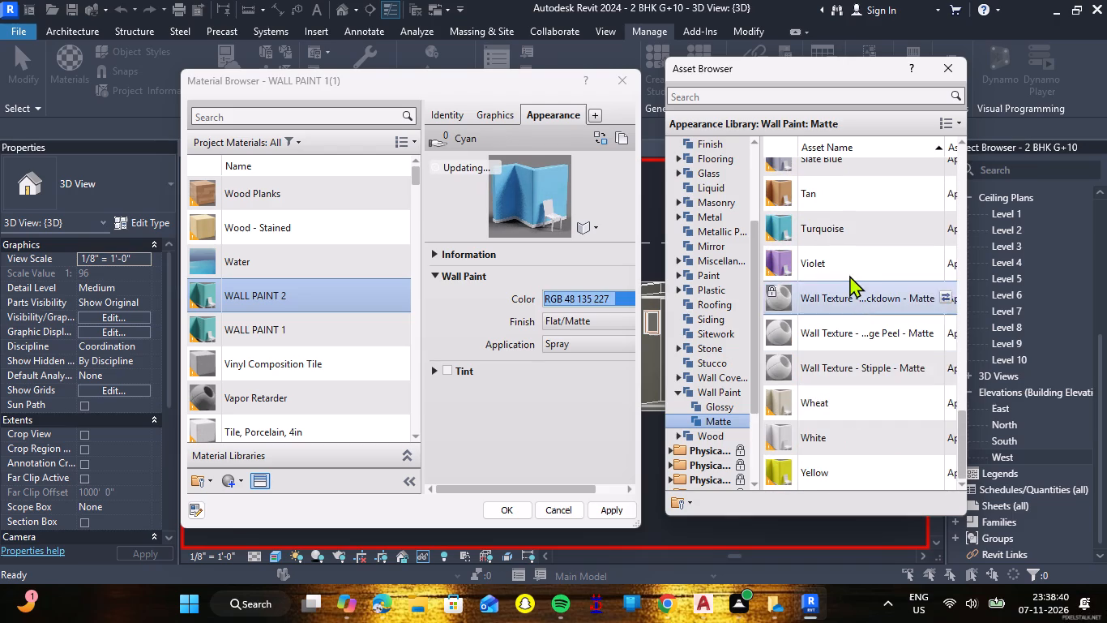
double_click(836, 269)
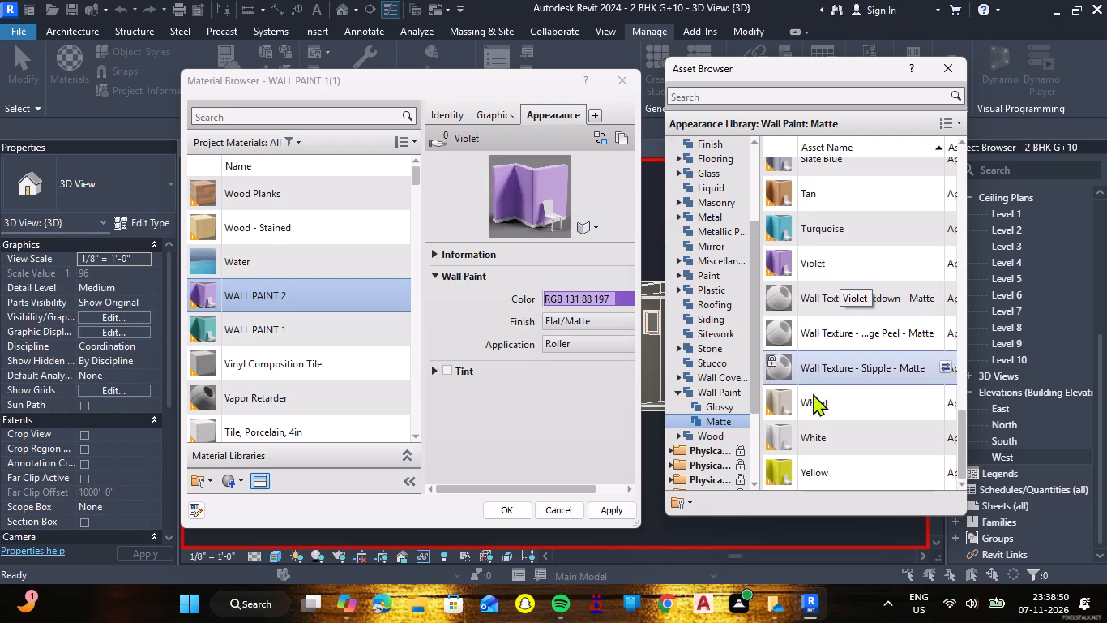
scroll(831, 314, up, 1)
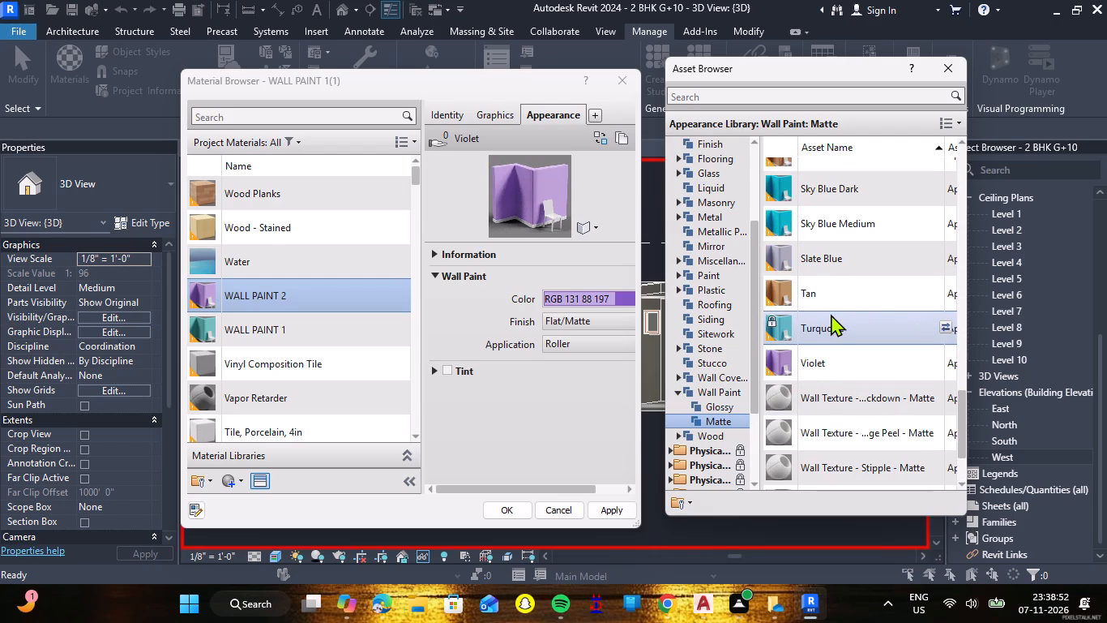
click(604, 513)
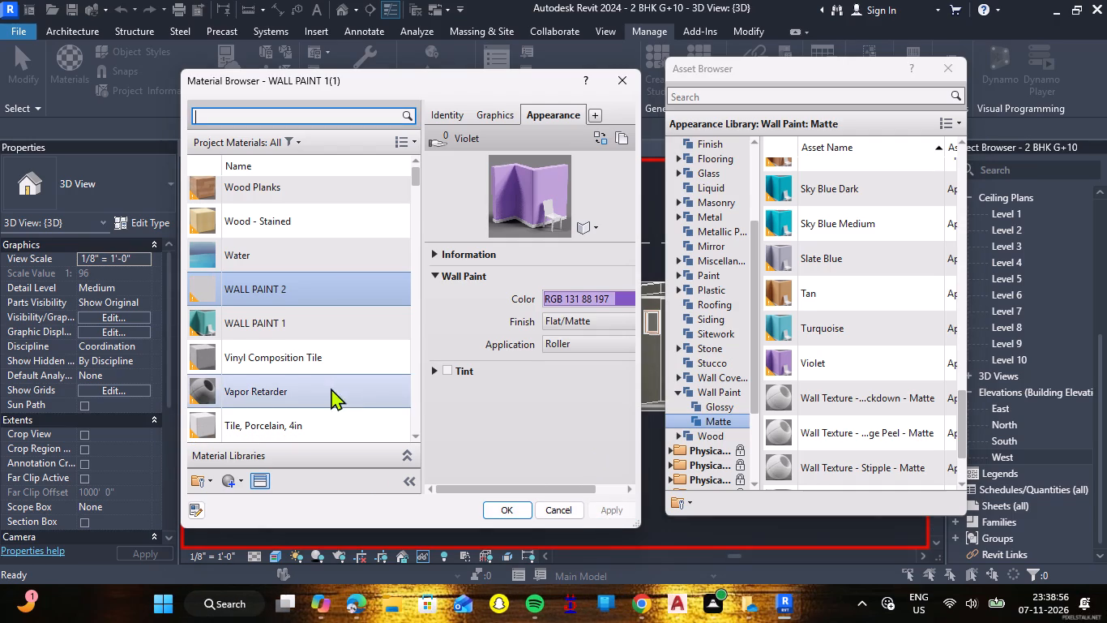
Create a new material and name it WALL PAINT 3.
click(236, 483)
click(238, 498)
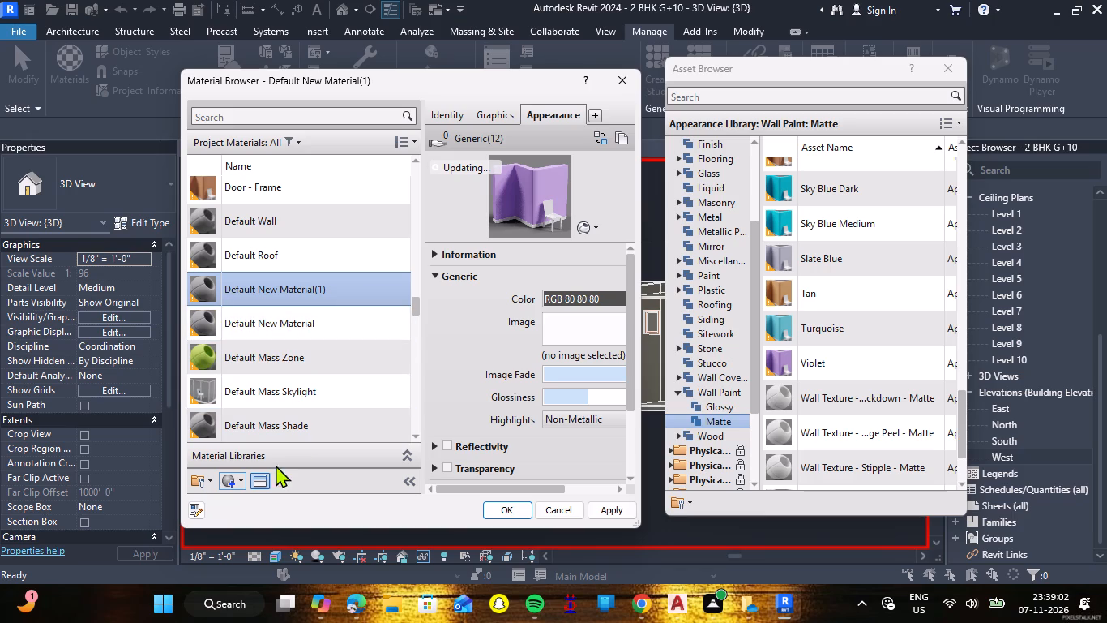
right_click(347, 287)
click(375, 358)
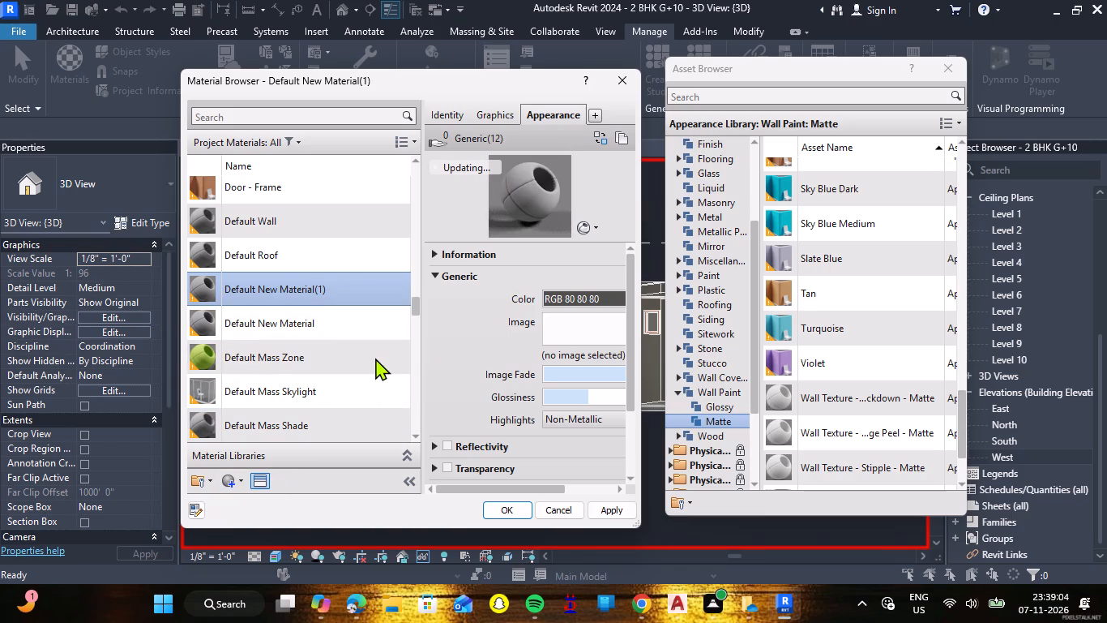
key(BackSpace)
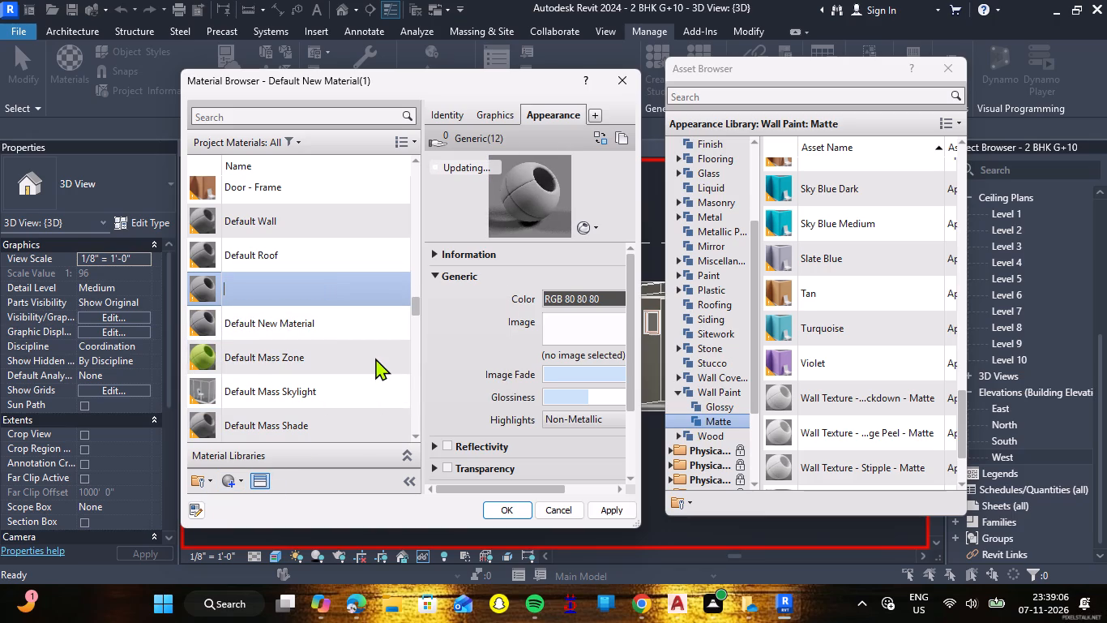
text(WALL PAINT 3)
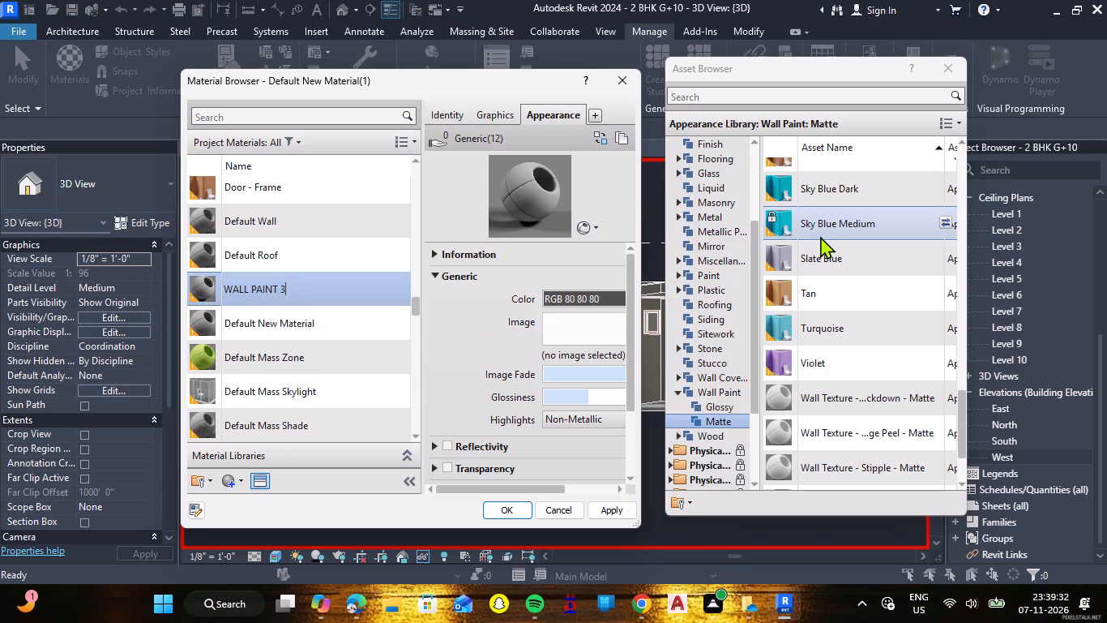
Try the matte Periwinkle appearance on WALL PAINT 3, replace it with matte Pearl, and apply the material.
scroll(817, 348, up, 2)
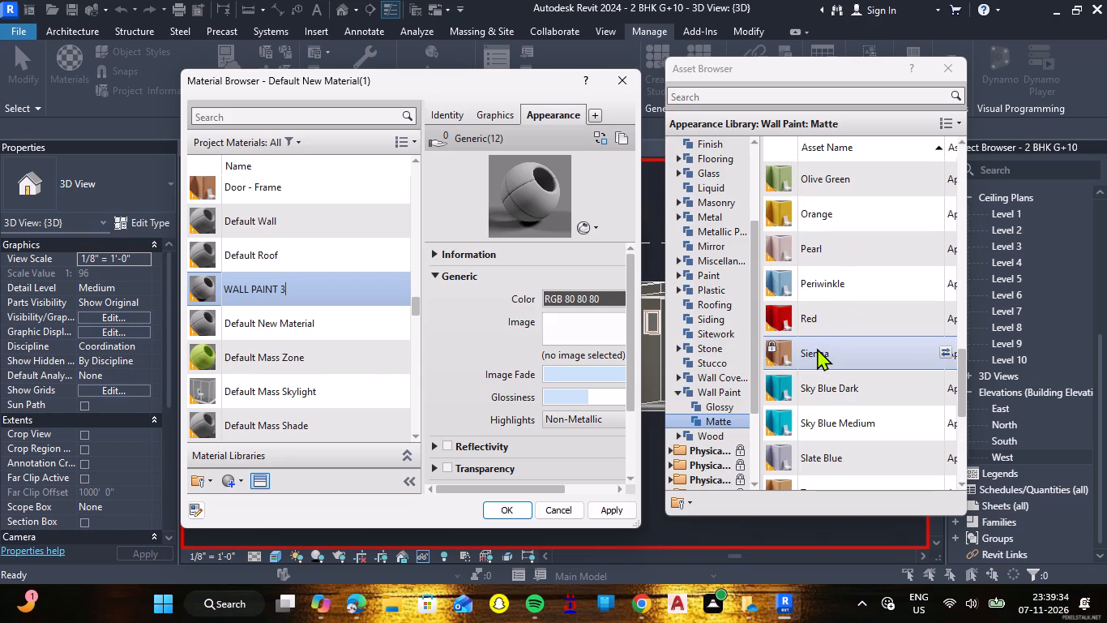
double_click(823, 292)
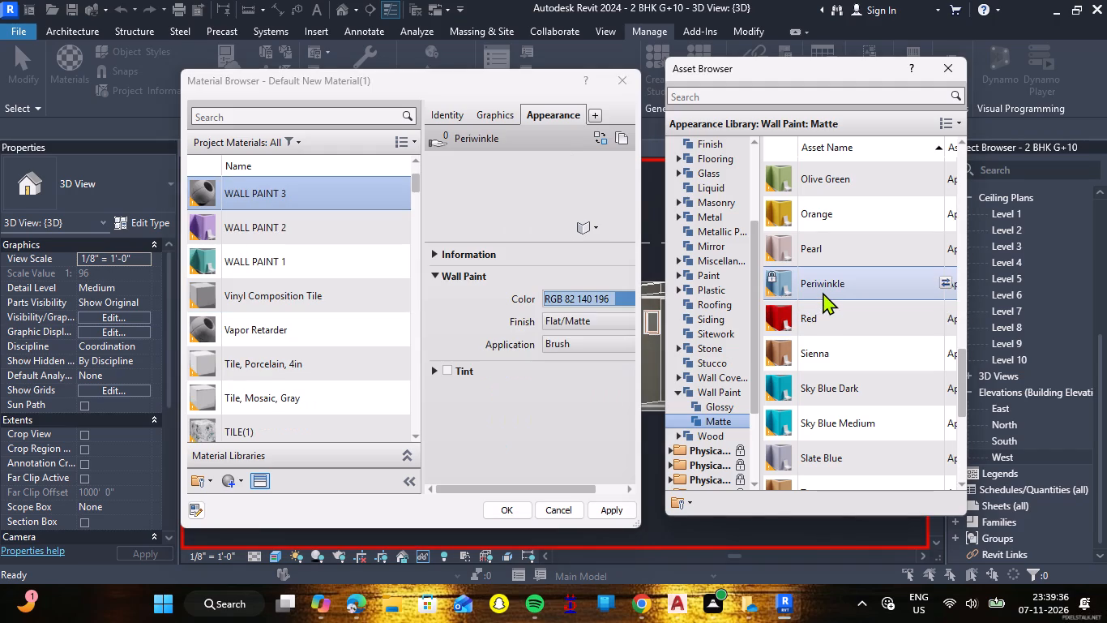
double_click(841, 251)
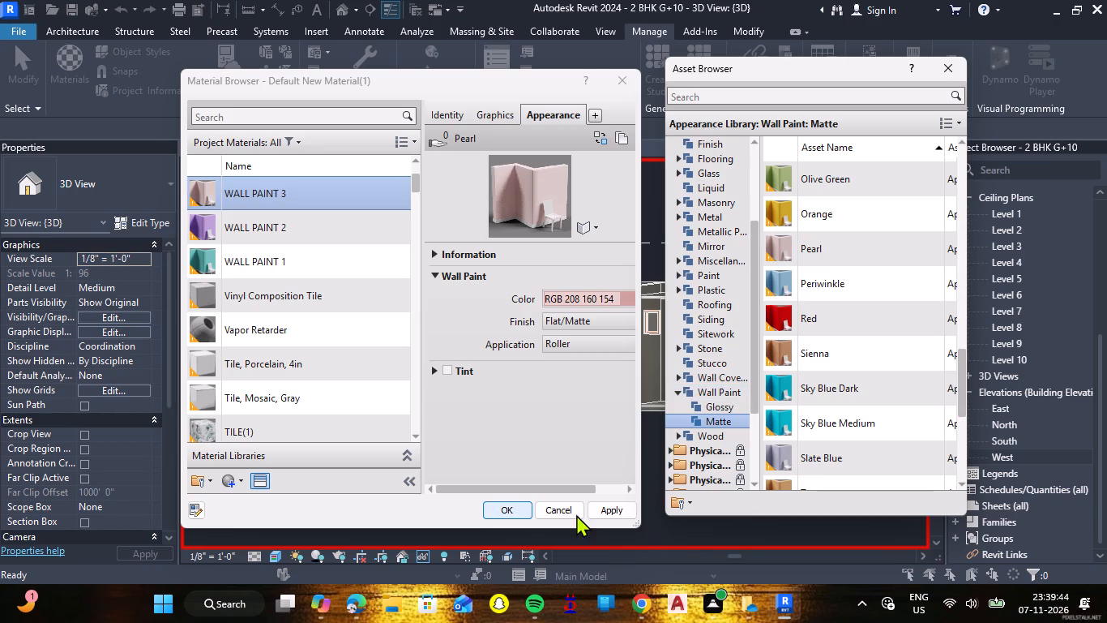
click(606, 514)
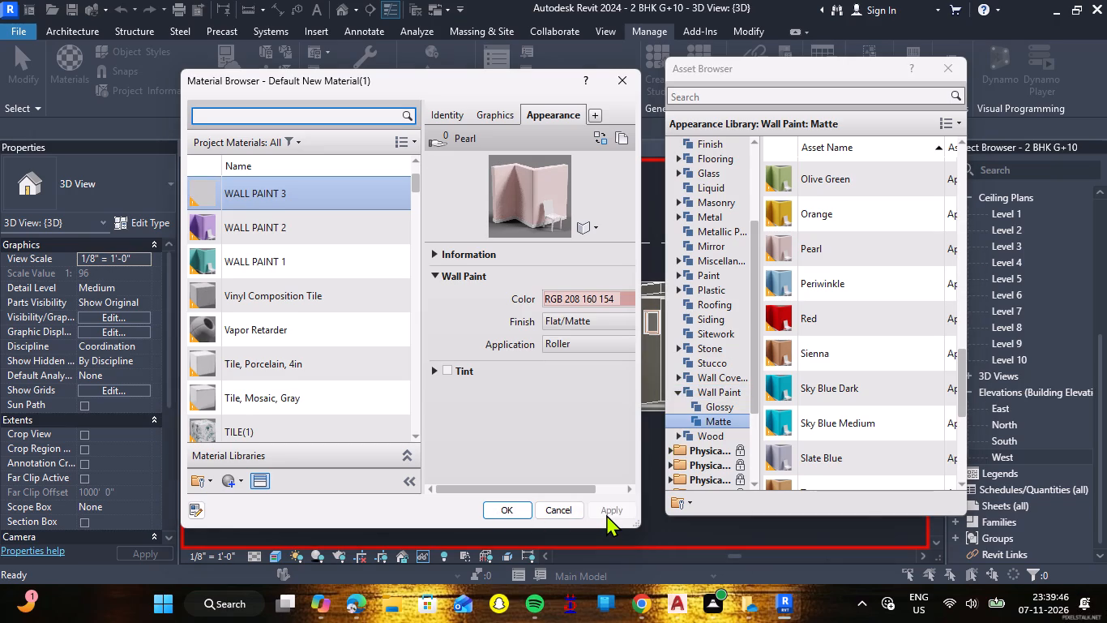
Create a new material and name it WALL PAINT 4.
click(242, 480)
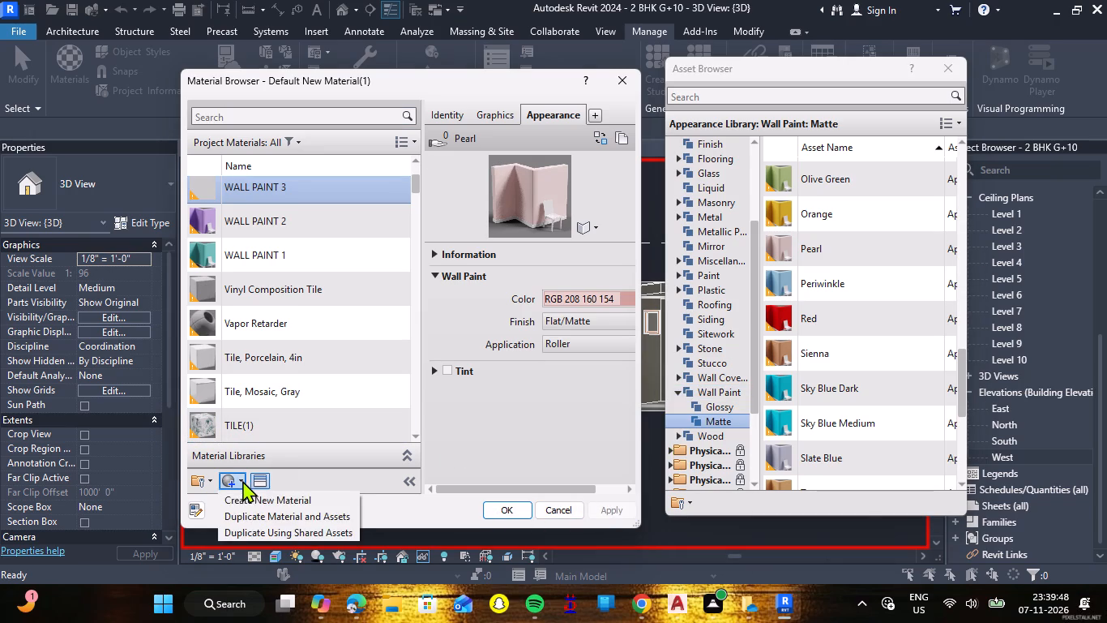
click(253, 501)
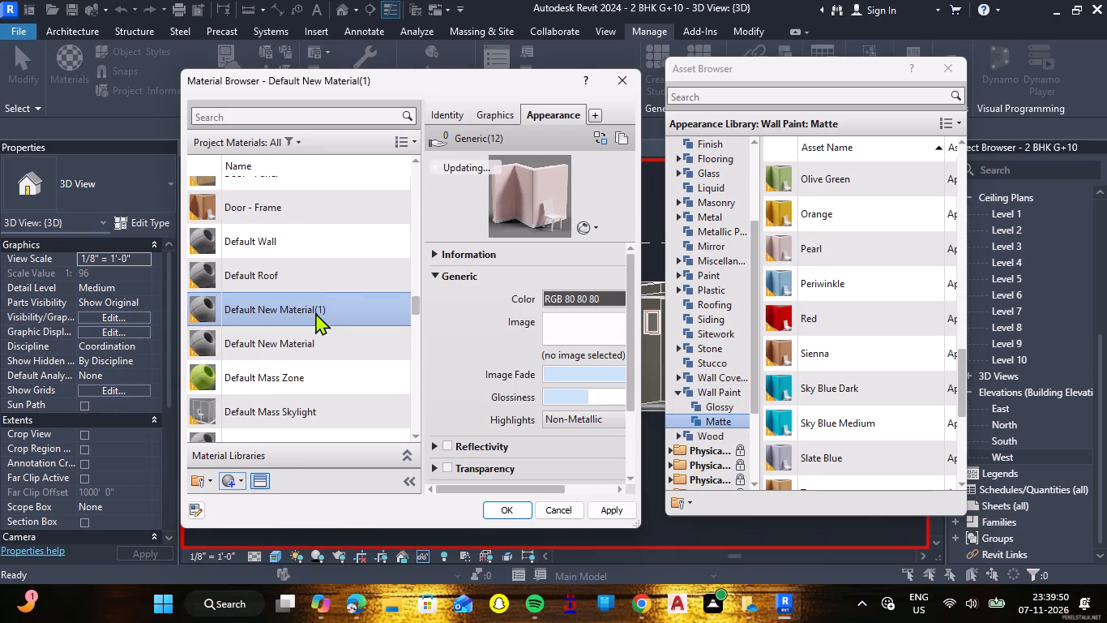
right_click(315, 312)
click(365, 376)
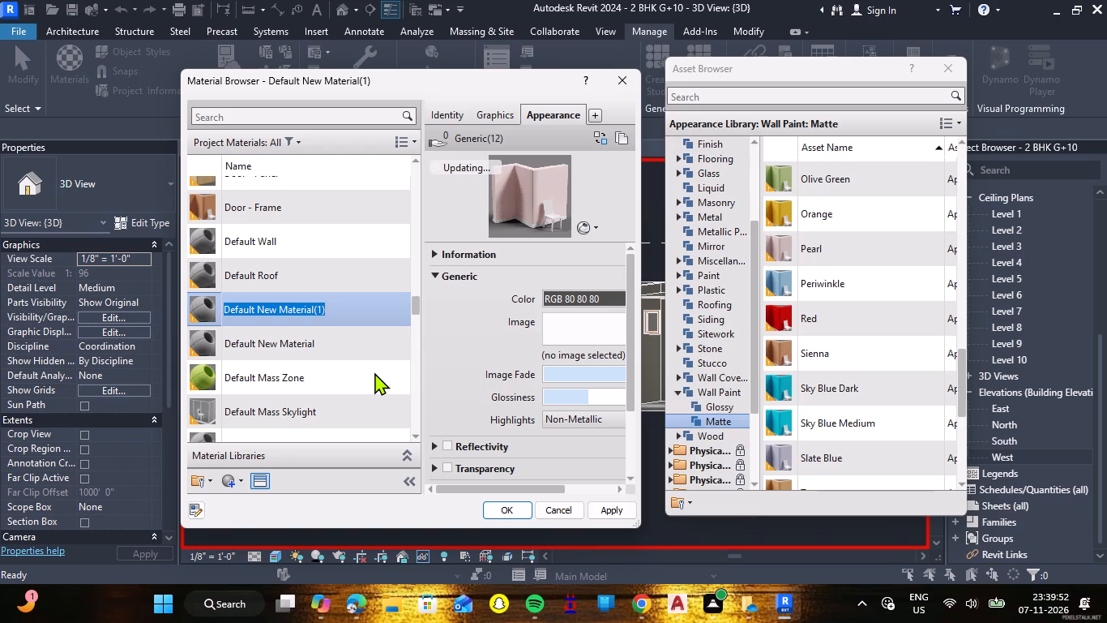
key(BackSpace)
text(WALL PAIN)
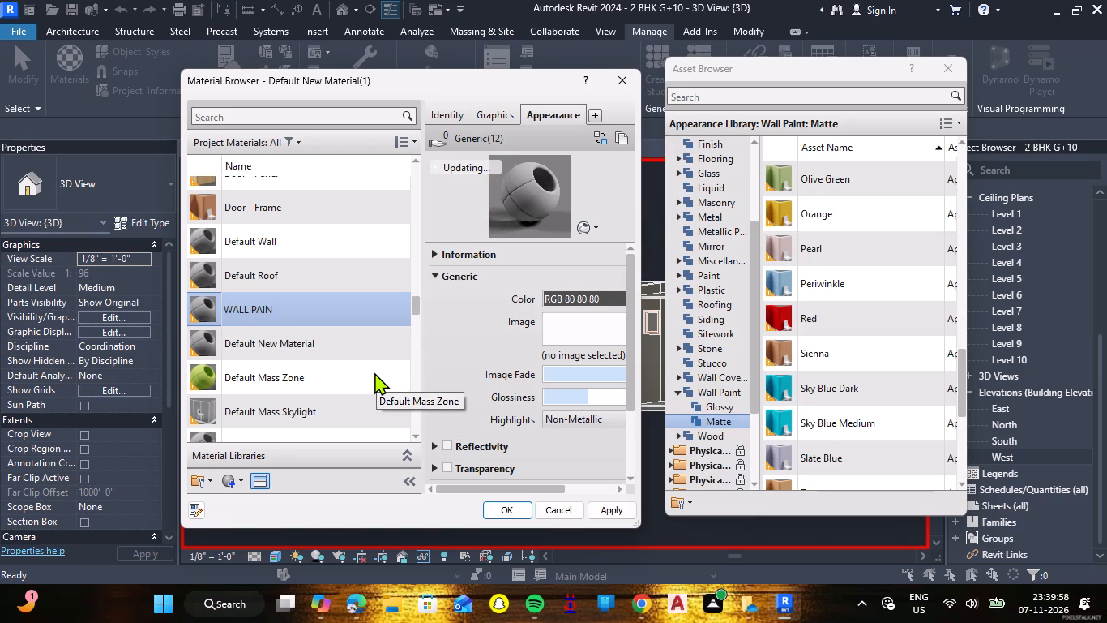
text(T 4)
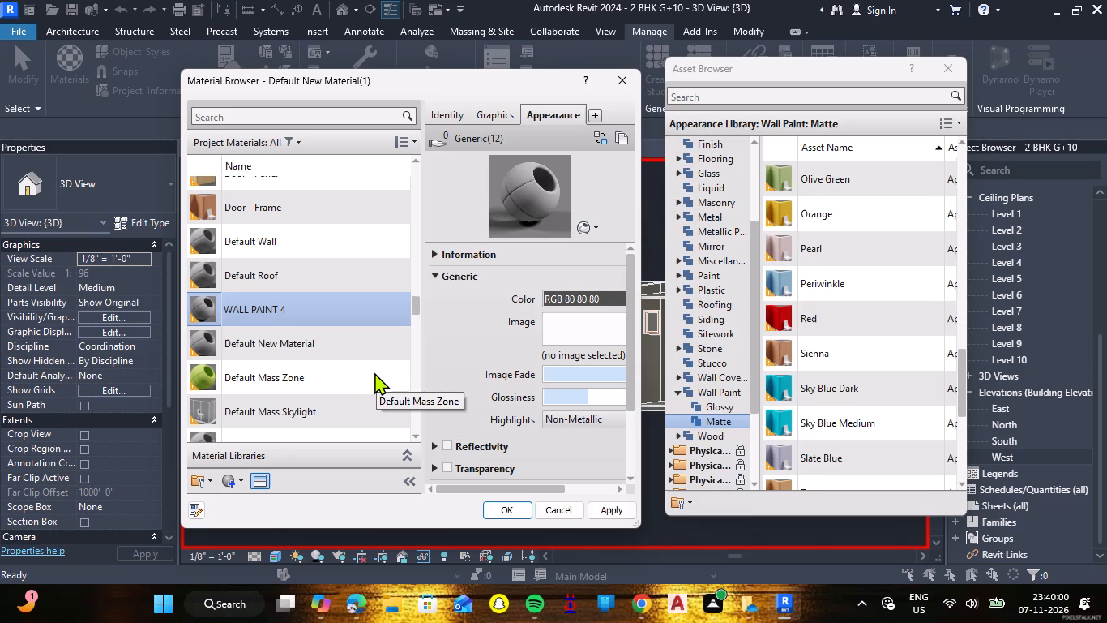
Assign the matte Olive Green wall paint appearance to WALL PAINT 4 and accept the material changes.
click(263, 480)
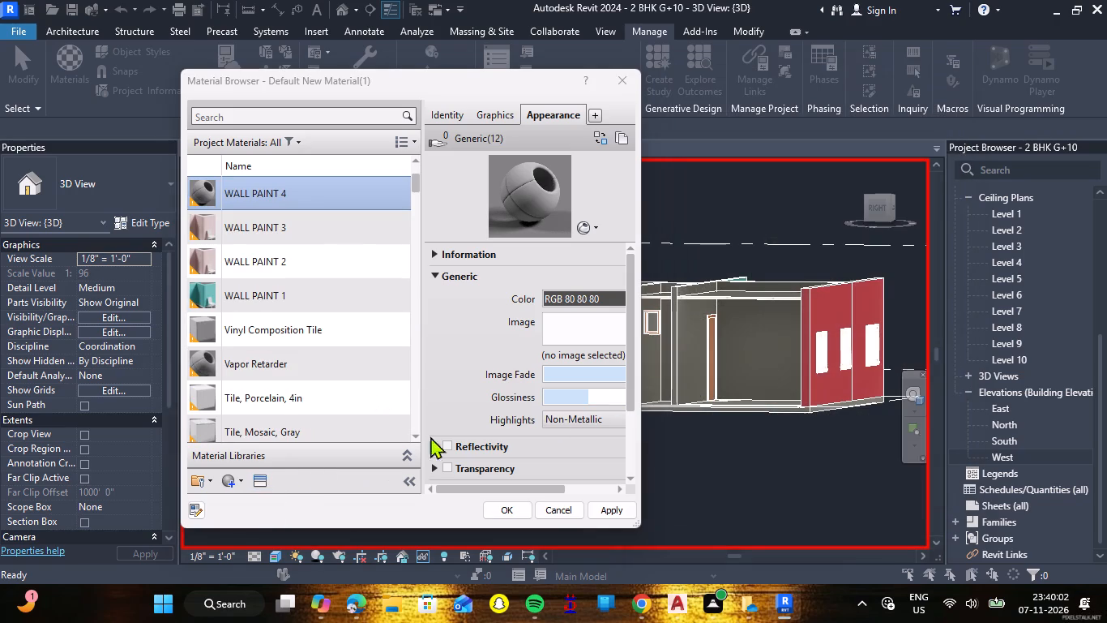
click(265, 486)
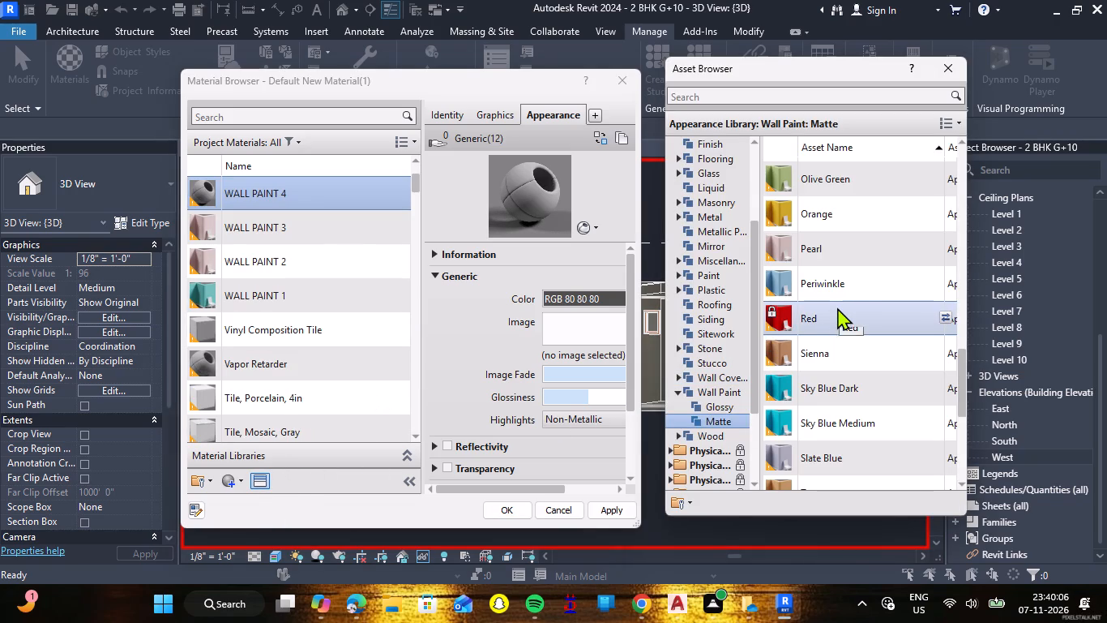
double_click(853, 190)
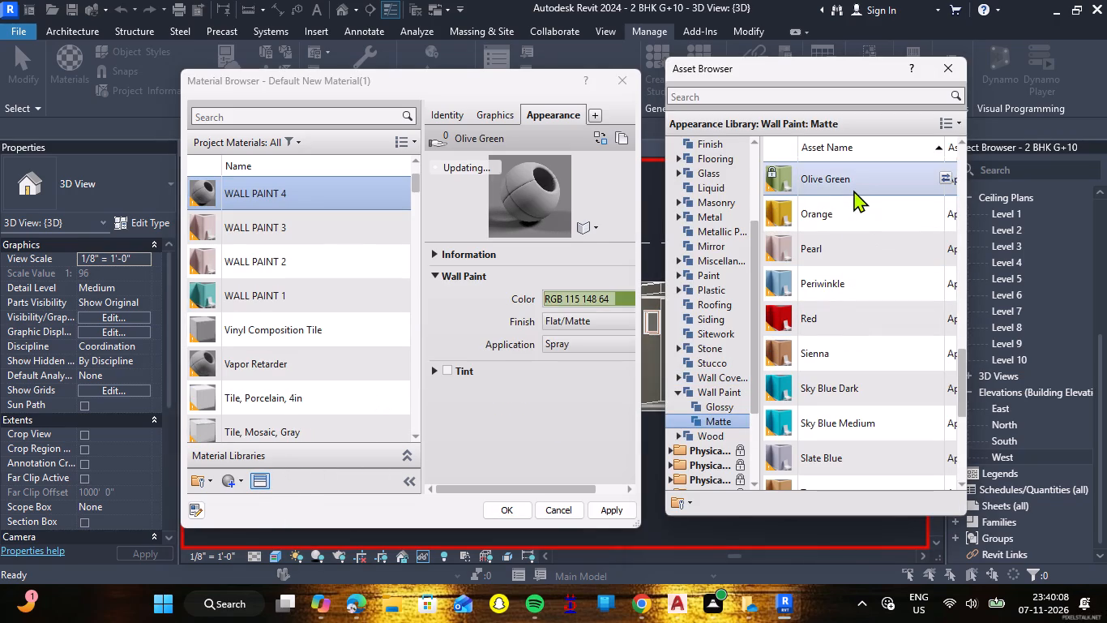
double_click(510, 513)
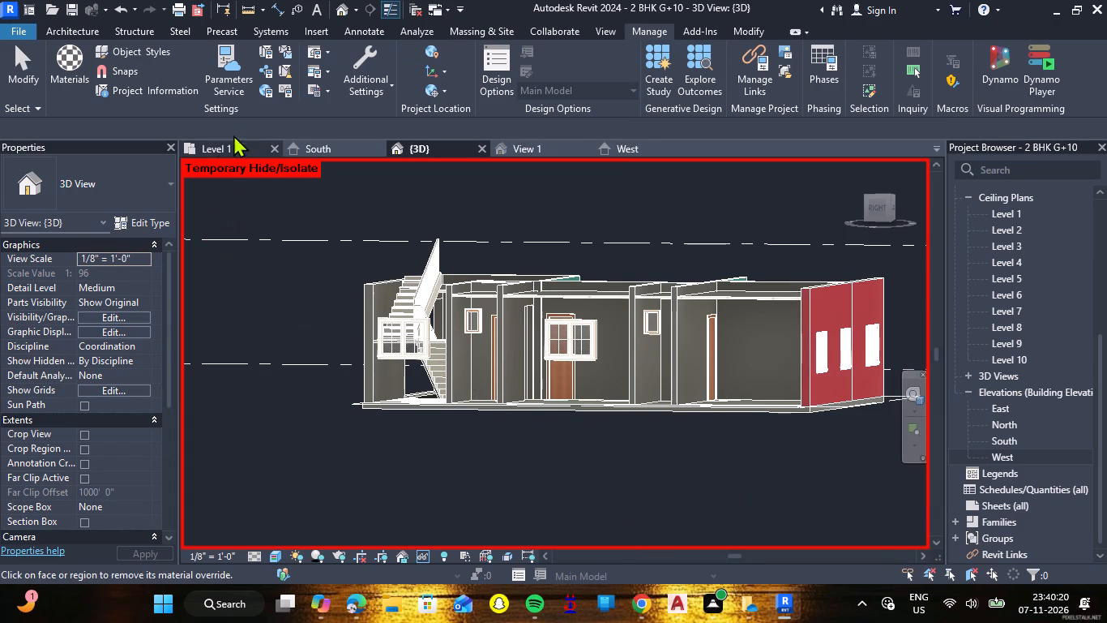
Paint the back wall, the partition with the door and the windowed exterior wall's inner face in the right-side corner room with WALL PAINT 3.
click(737, 24)
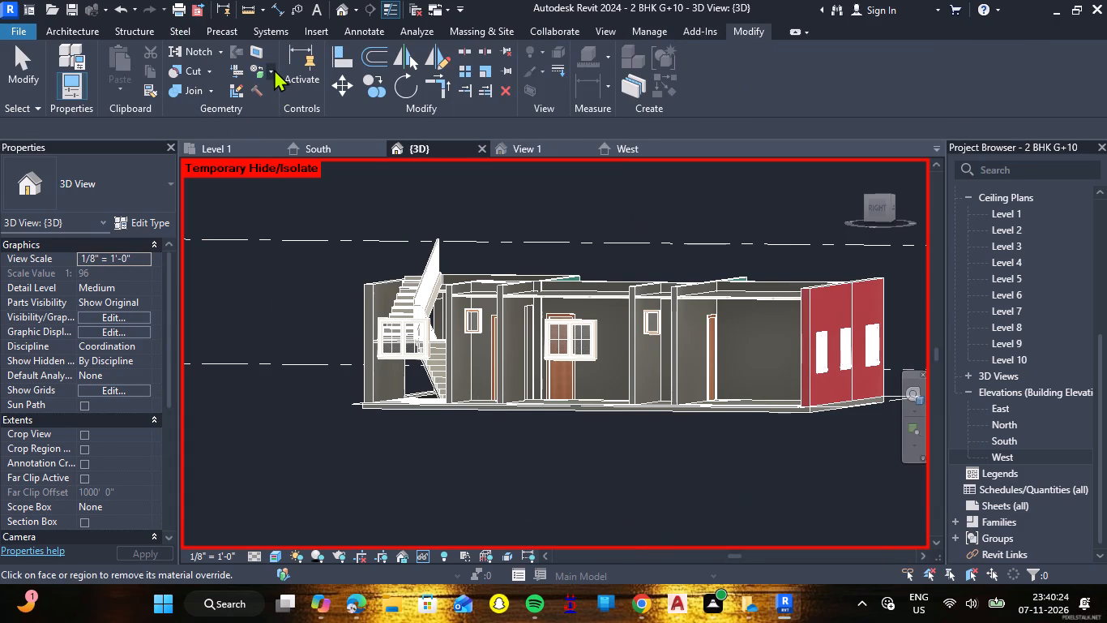
click(274, 69)
click(275, 93)
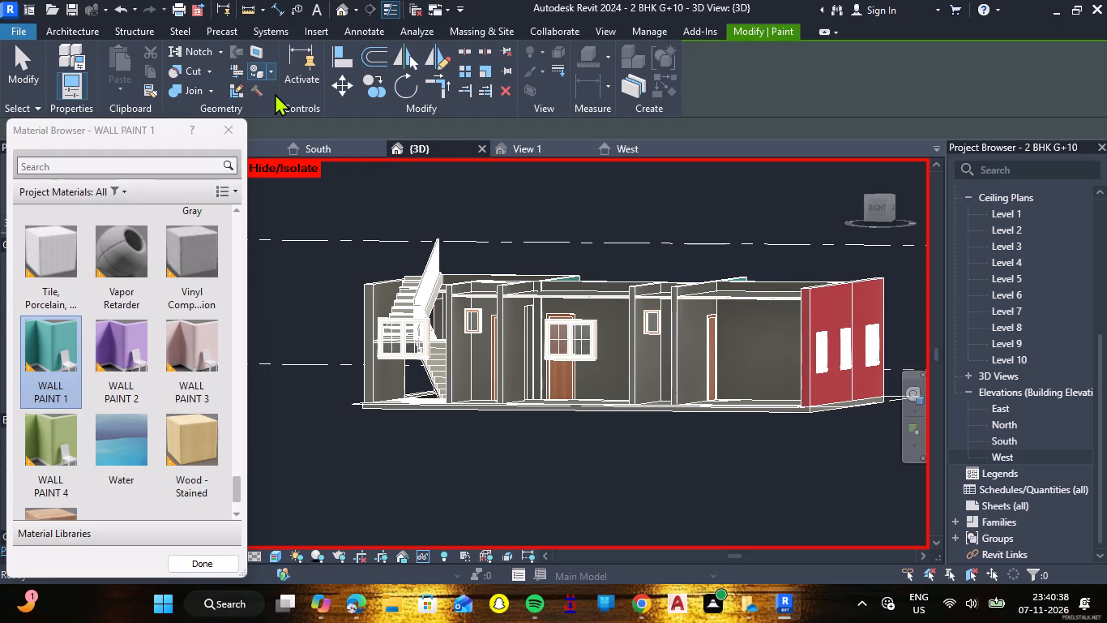
click(189, 434)
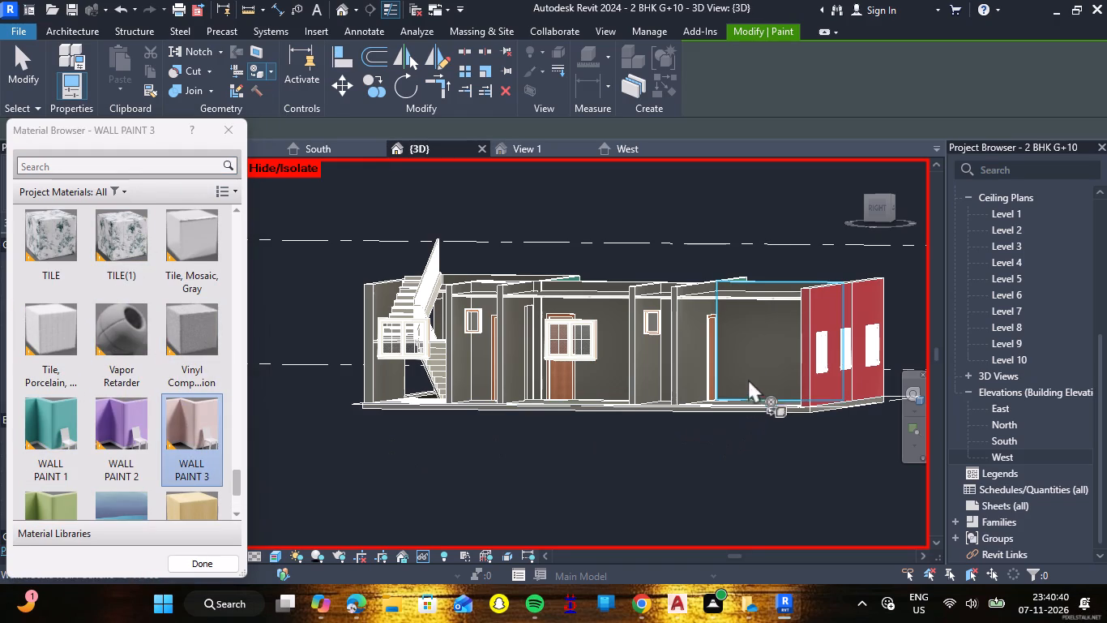
click(754, 367)
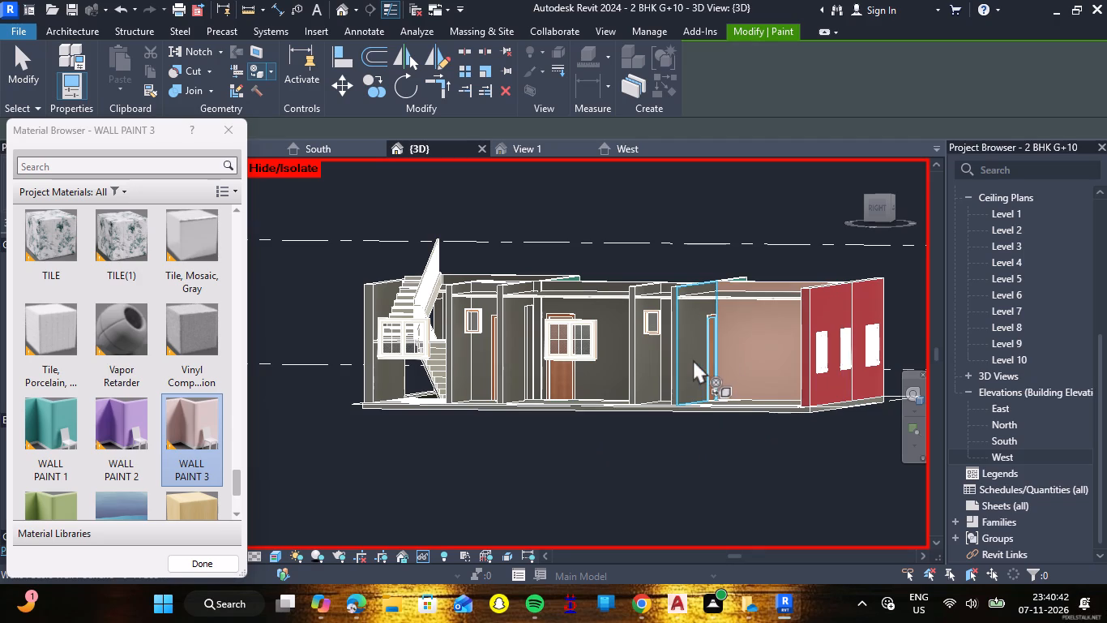
click(693, 359)
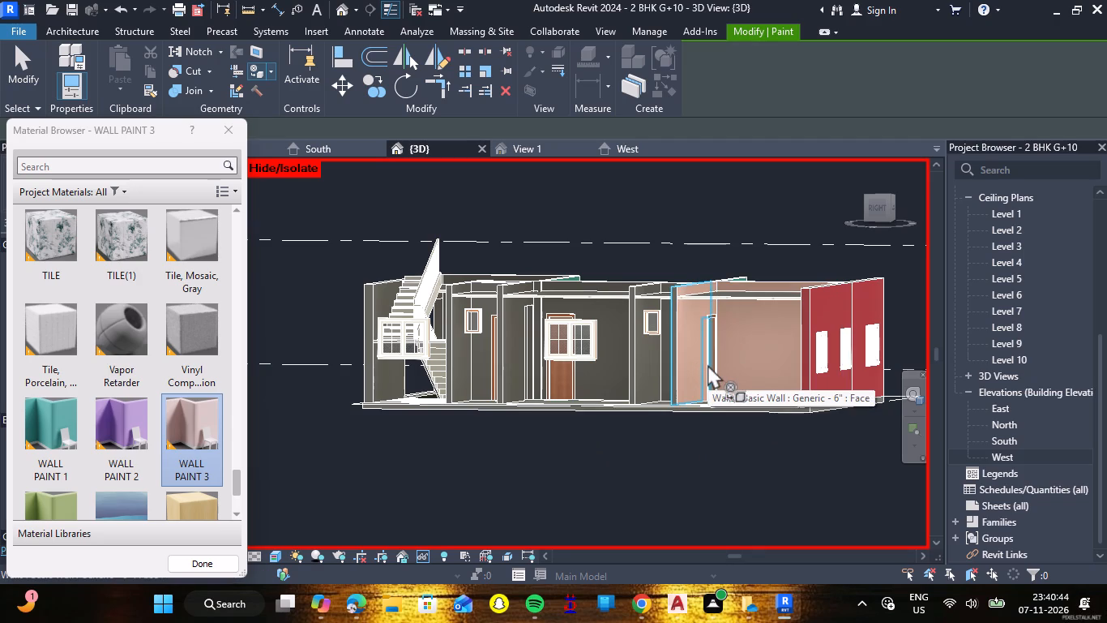
shift+right_drag(707, 364, 791, 381)
shift+middle_drag(707, 364, 791, 381)
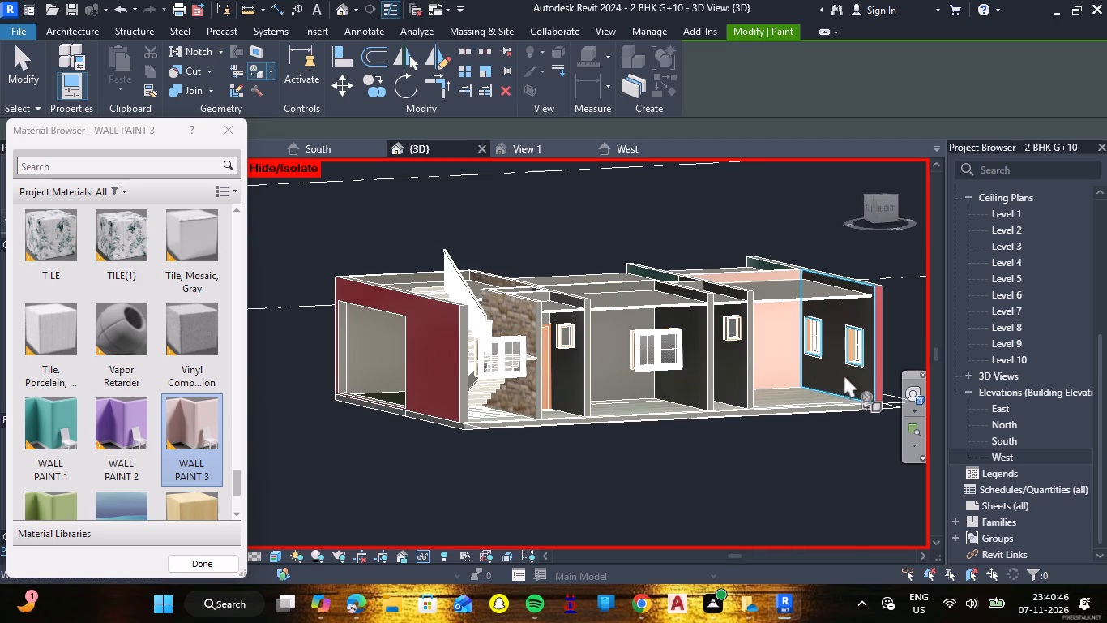
click(844, 374)
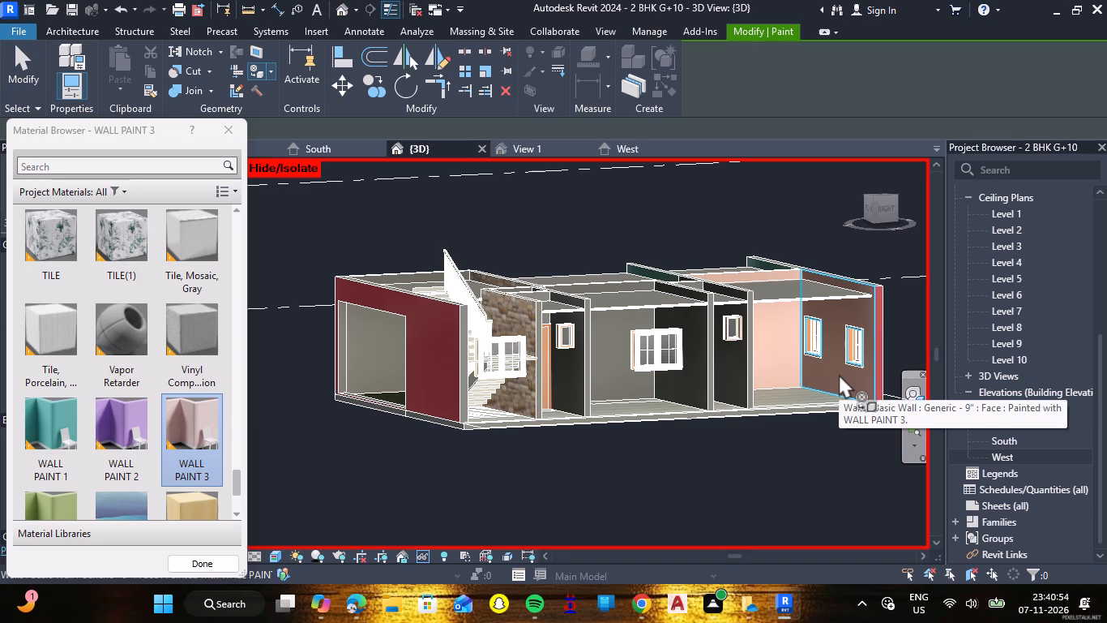
Paint the inner wall faces of the left-side room beside the teal corner room with WALL PAINT 2, including both side walls.
scroll(826, 380, up, 3)
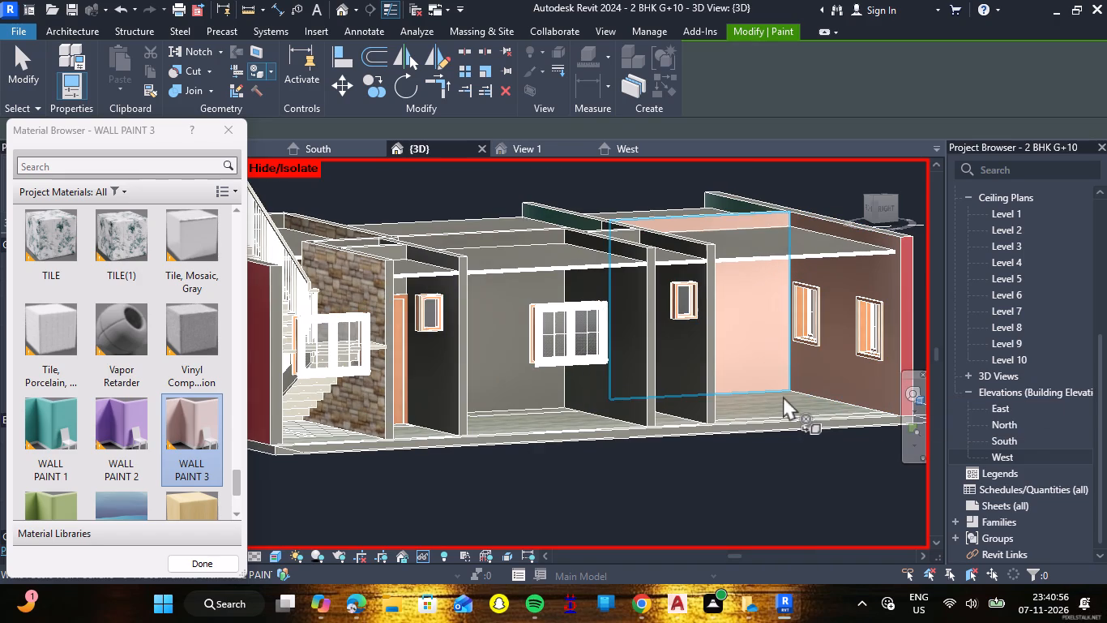
shift+right_drag(787, 410, 724, 440)
shift+middle_drag(787, 410, 724, 440)
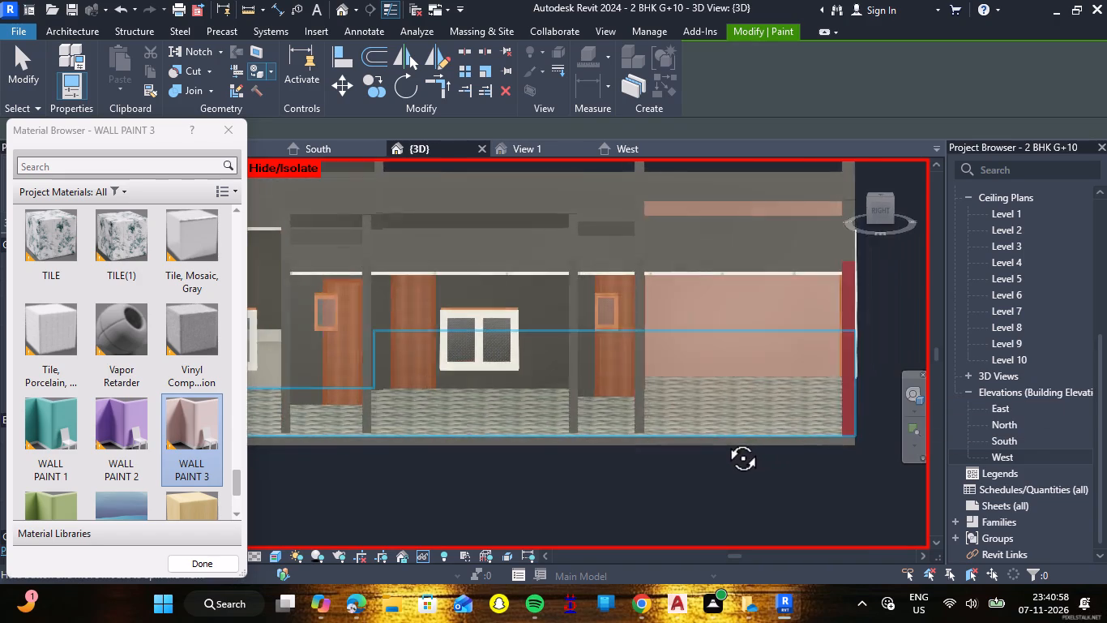
shift+right_drag(724, 440, 648, 445)
shift+middle_drag(724, 440, 648, 445)
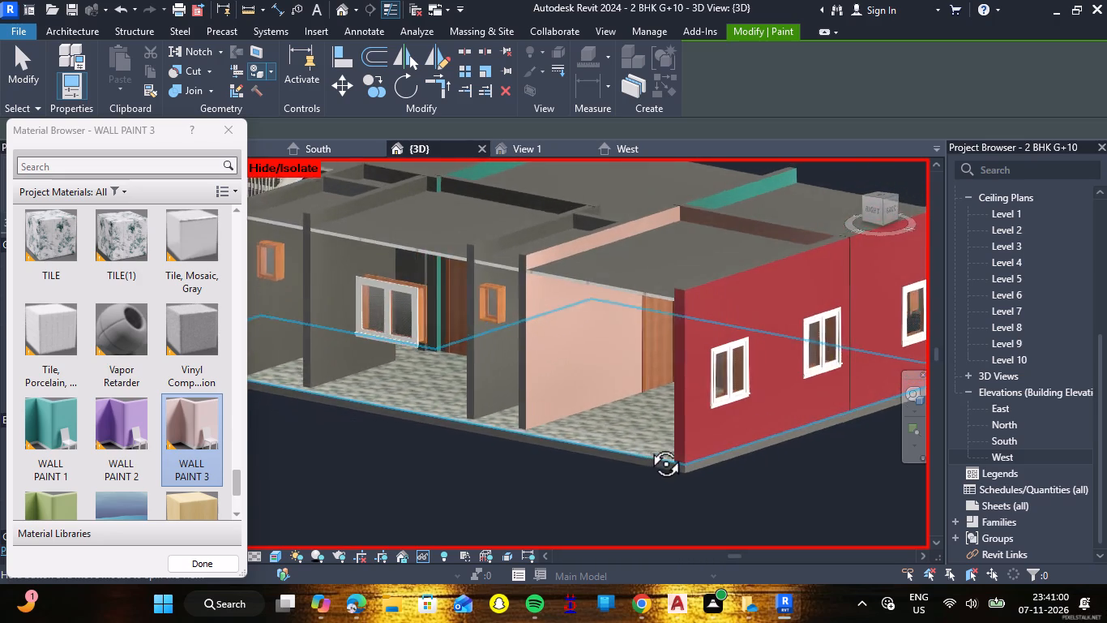
shift+right_drag(648, 445, 424, 412)
shift+middle_drag(648, 445, 424, 412)
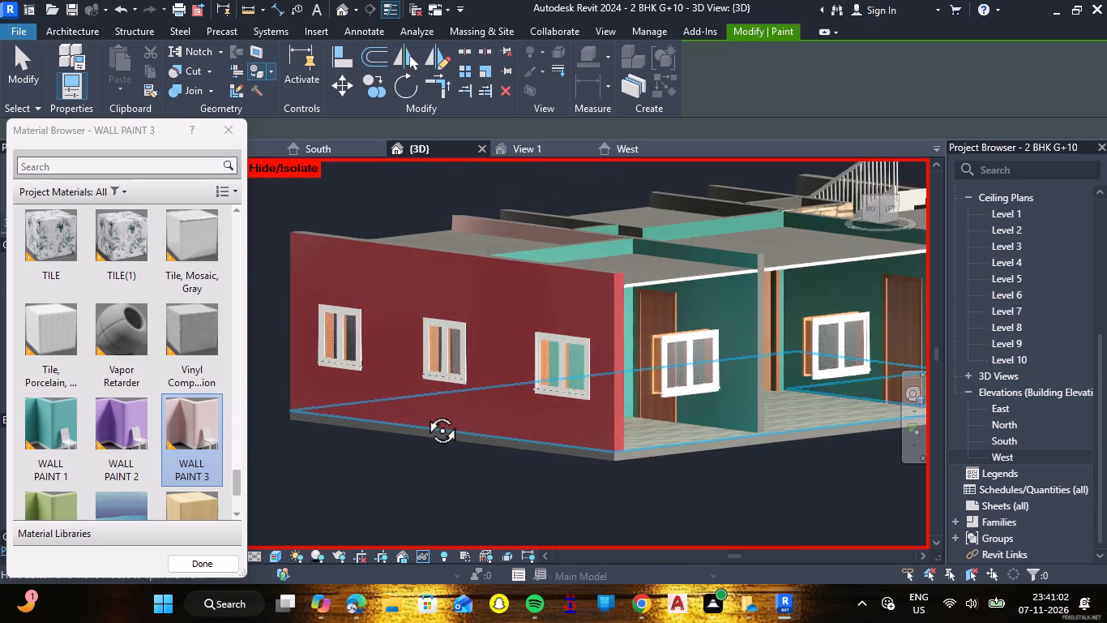
shift+right_drag(424, 412, 403, 406)
shift+middle_drag(424, 412, 403, 406)
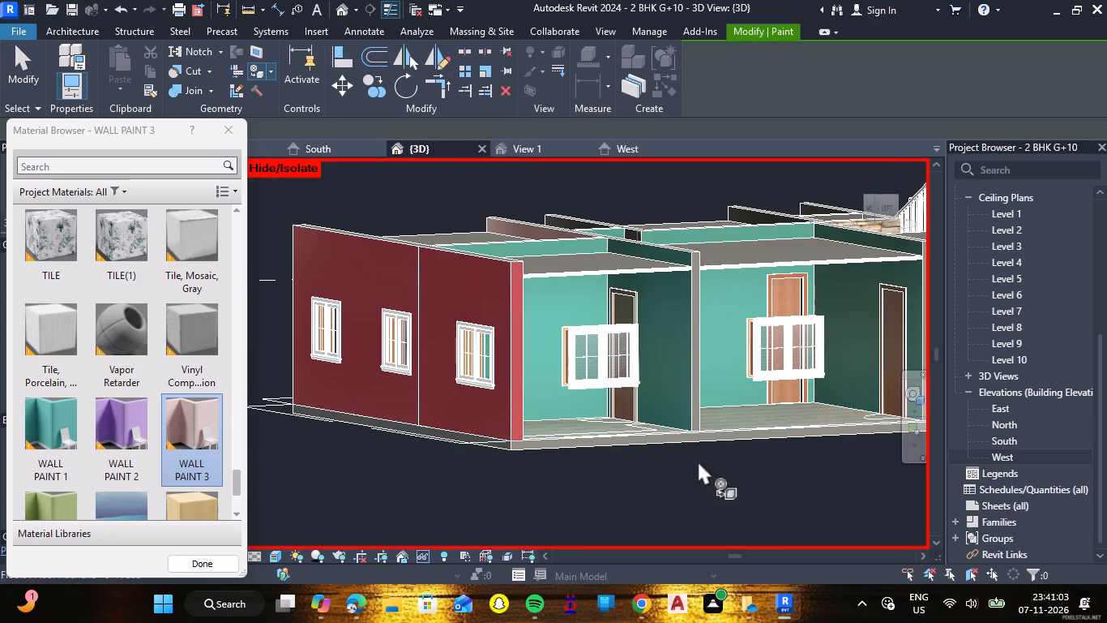
shift+right_drag(698, 461, 630, 465)
shift+middle_drag(698, 461, 630, 465)
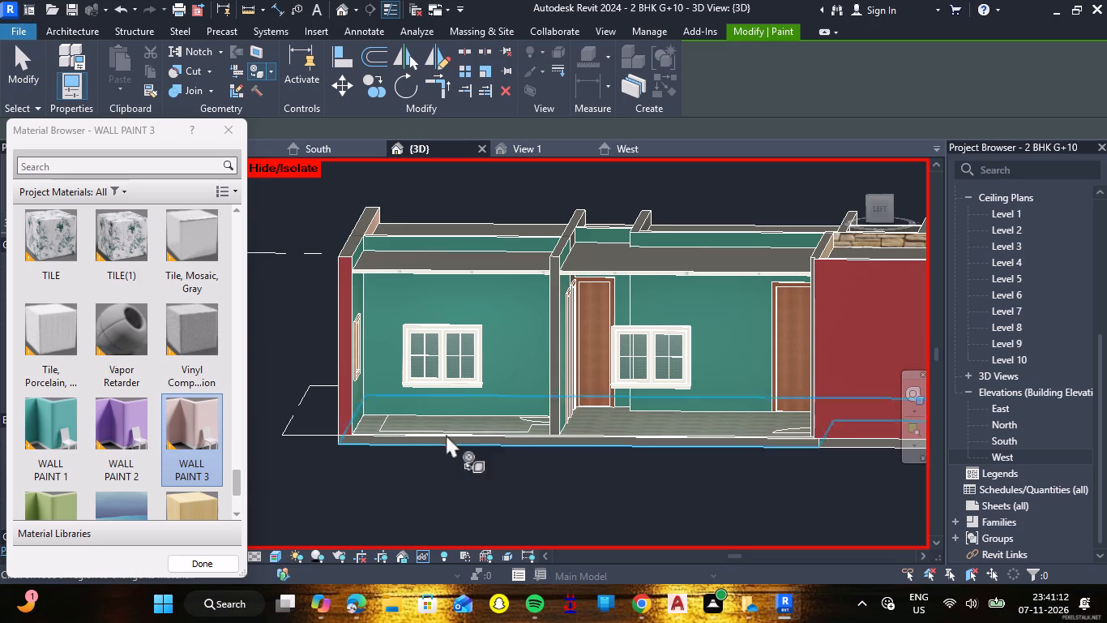
click(92, 443)
click(733, 299)
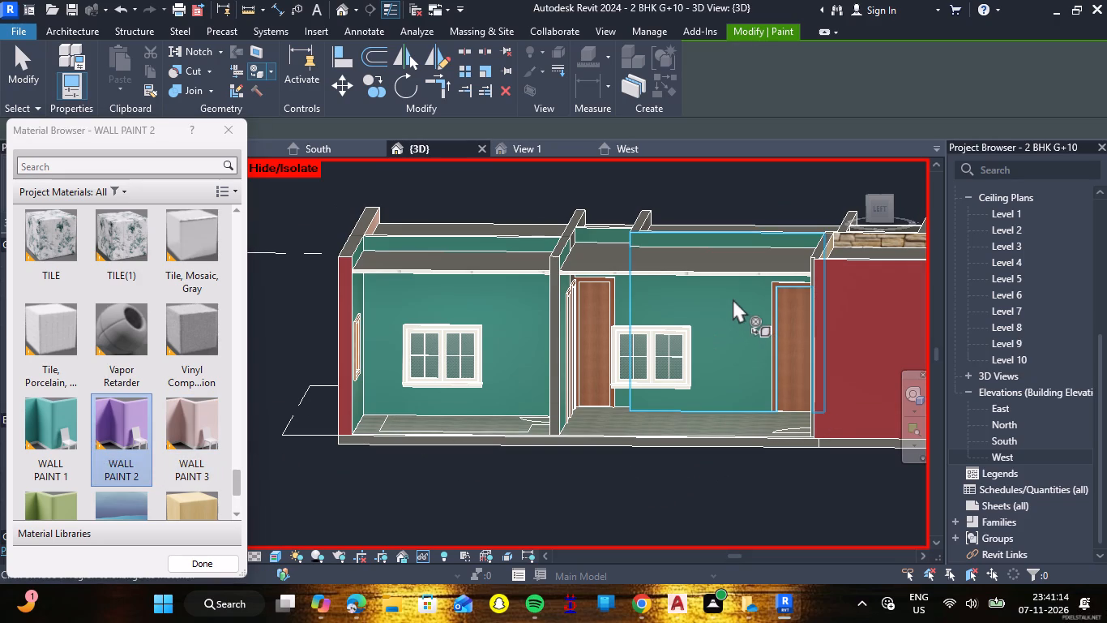
click(618, 294)
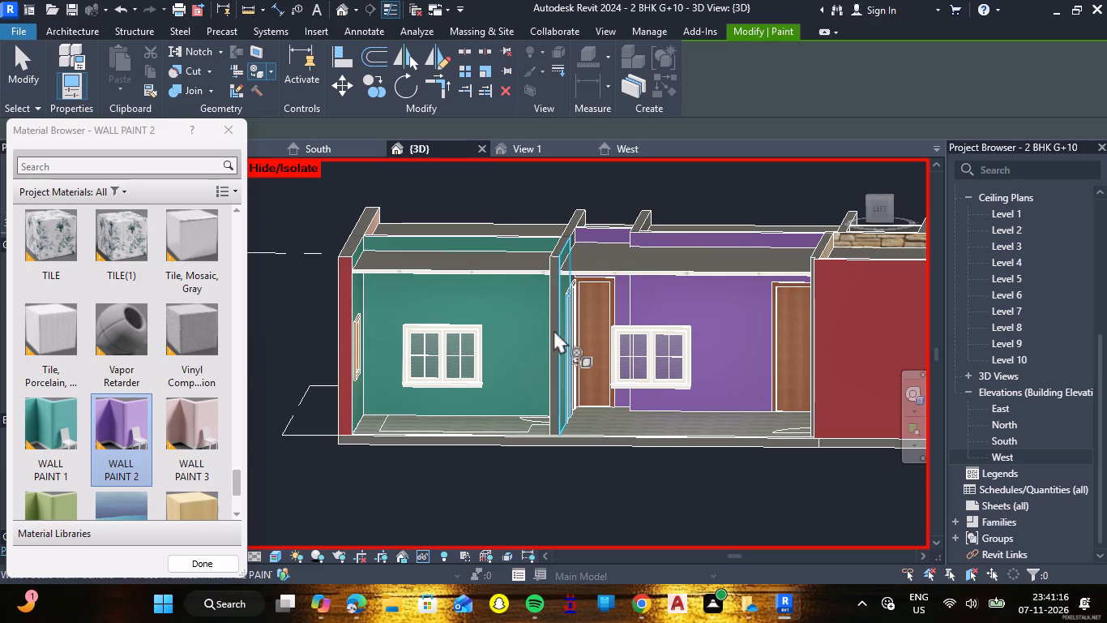
click(562, 327)
scroll(655, 369, up, 1)
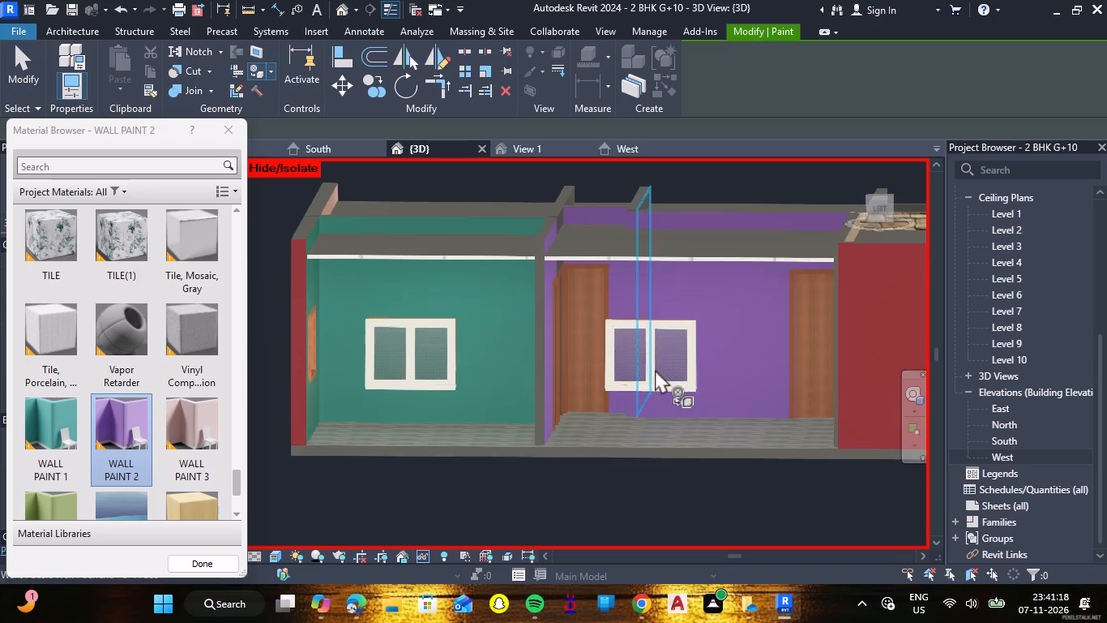
shift+right_drag(680, 408, 756, 423)
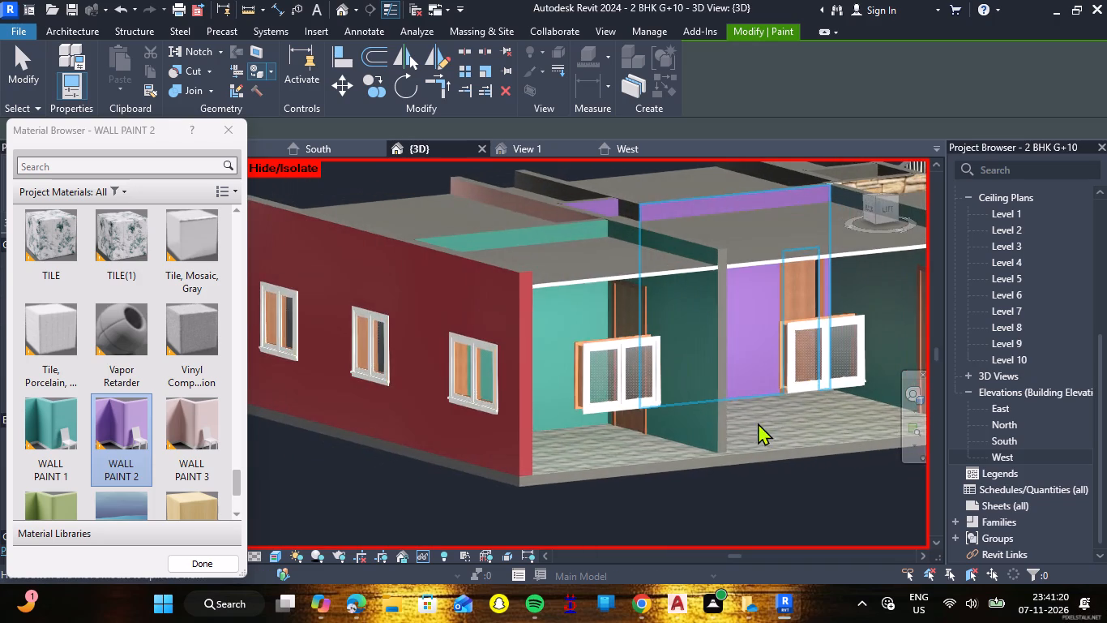
click(900, 308)
Paint the back wall of the middle room, between the staircase side and the peach corner room, with WALL PAINT 4.
scroll(814, 333, down, 3)
scroll(750, 425, down, 2)
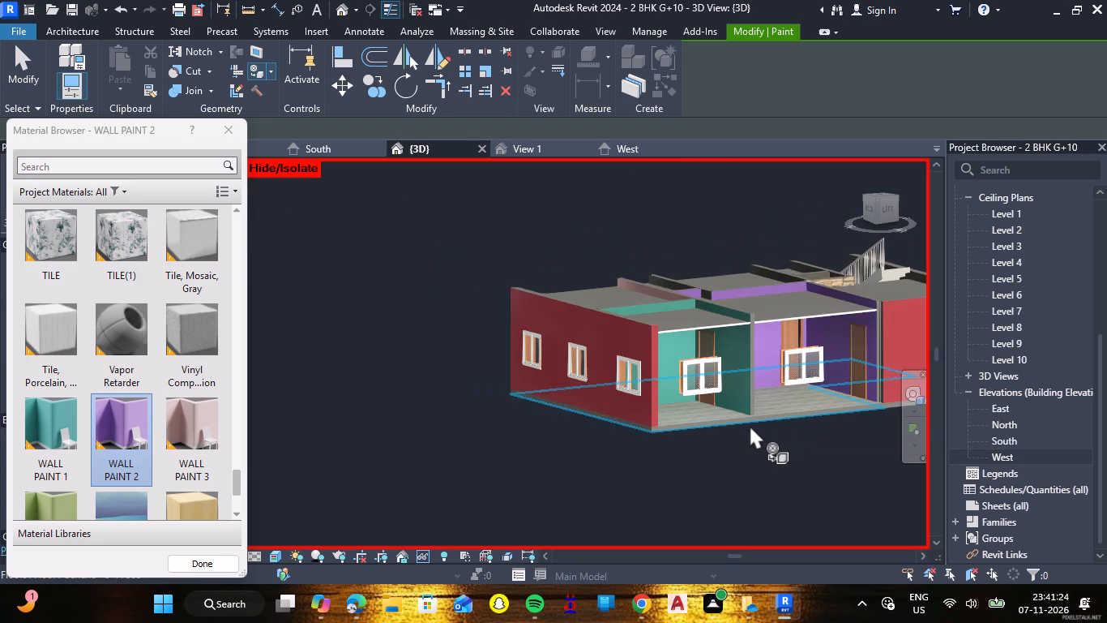
shift+right_drag(761, 440, 523, 410)
shift+middle_drag(761, 440, 523, 410)
middle_drag(784, 452, 567, 445)
shift+right_drag(784, 452, 567, 445)
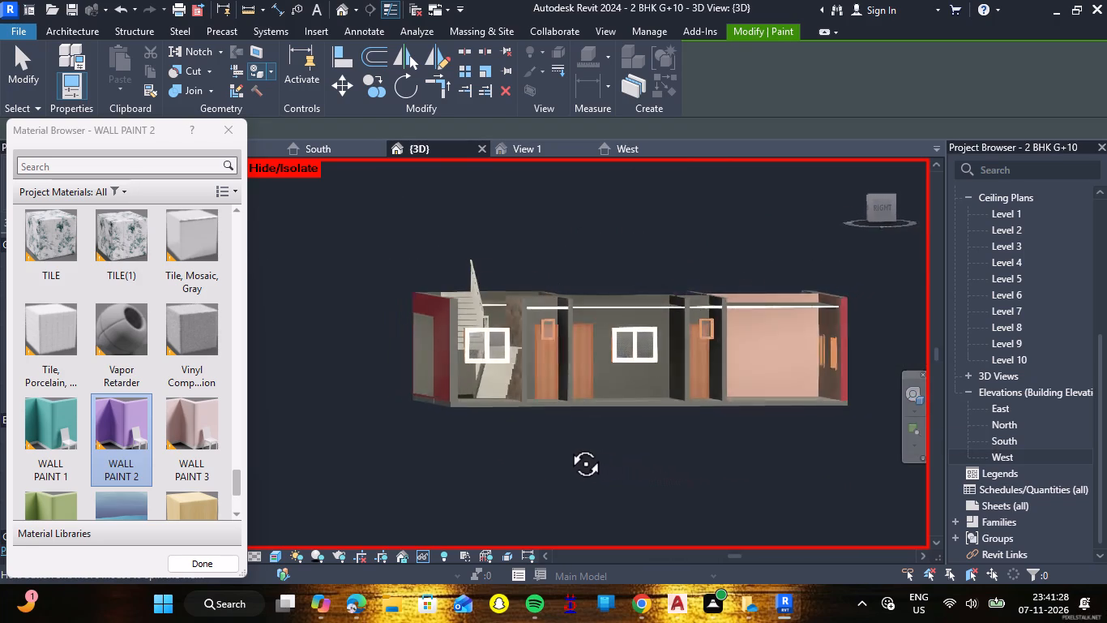
shift+right_drag(567, 445, 526, 446)
middle_drag(567, 445, 526, 447)
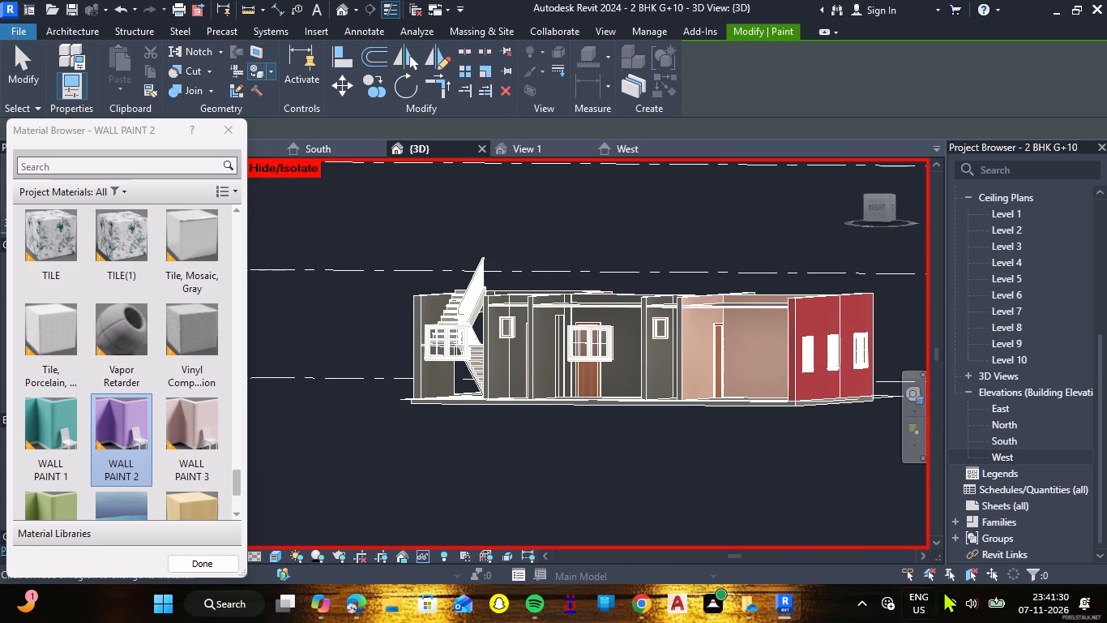
scroll(156, 411, down, 1)
click(41, 367)
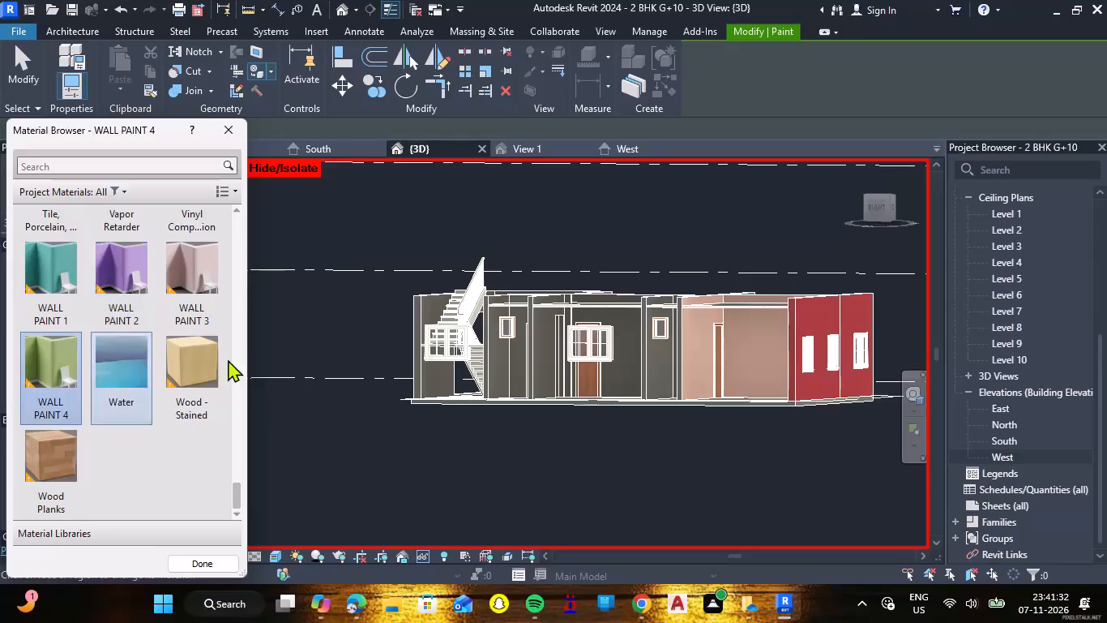
click(624, 364)
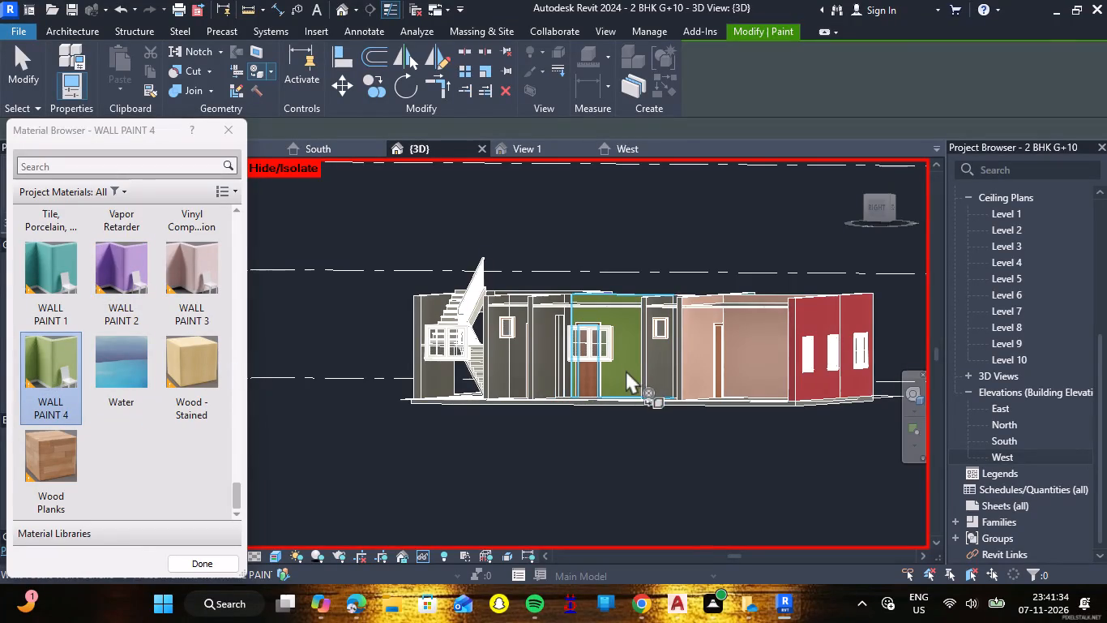
Paint the two facing side walls of the green middle room with WALL PAINT 4.
shift+middle_drag(616, 371, 733, 424)
shift+right_drag(616, 371, 733, 424)
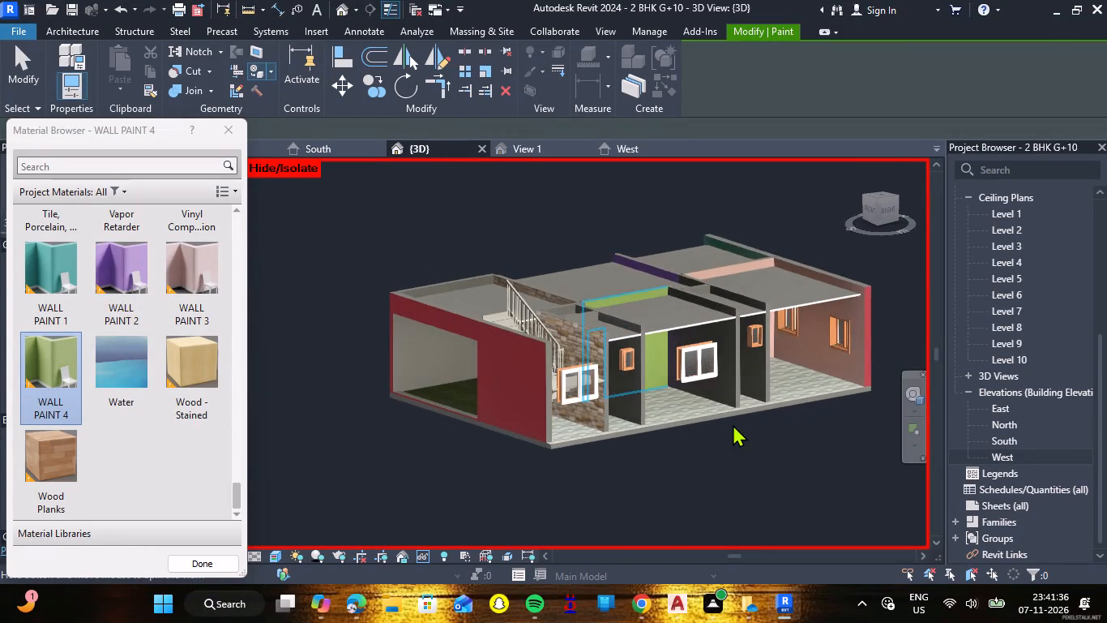
click(716, 389)
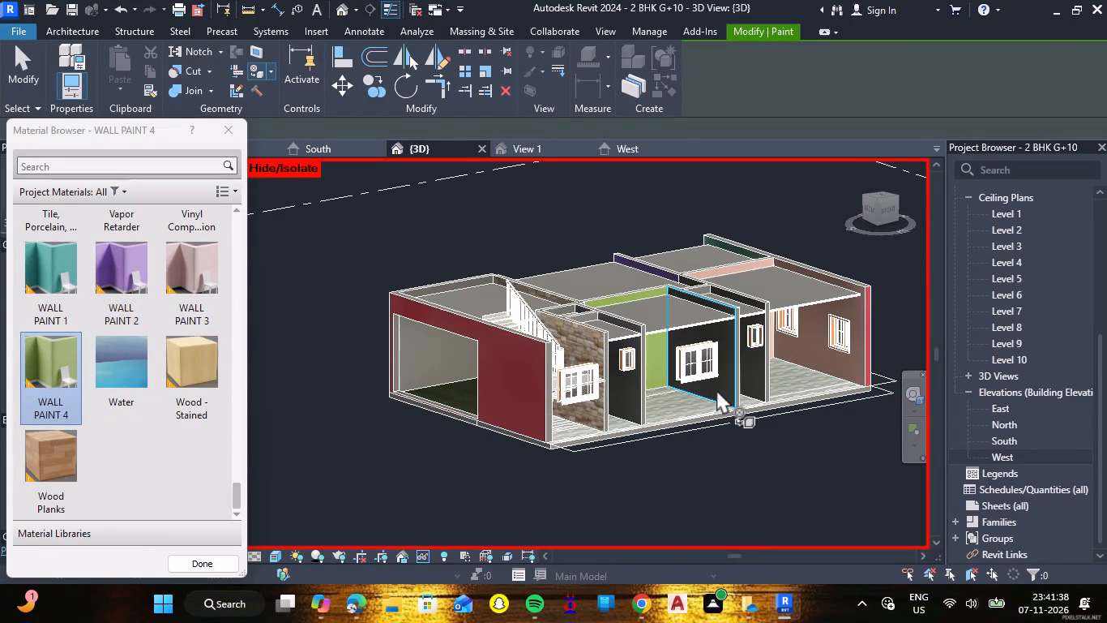
middle_drag(705, 391, 603, 414)
shift+right_drag(699, 395, 590, 409)
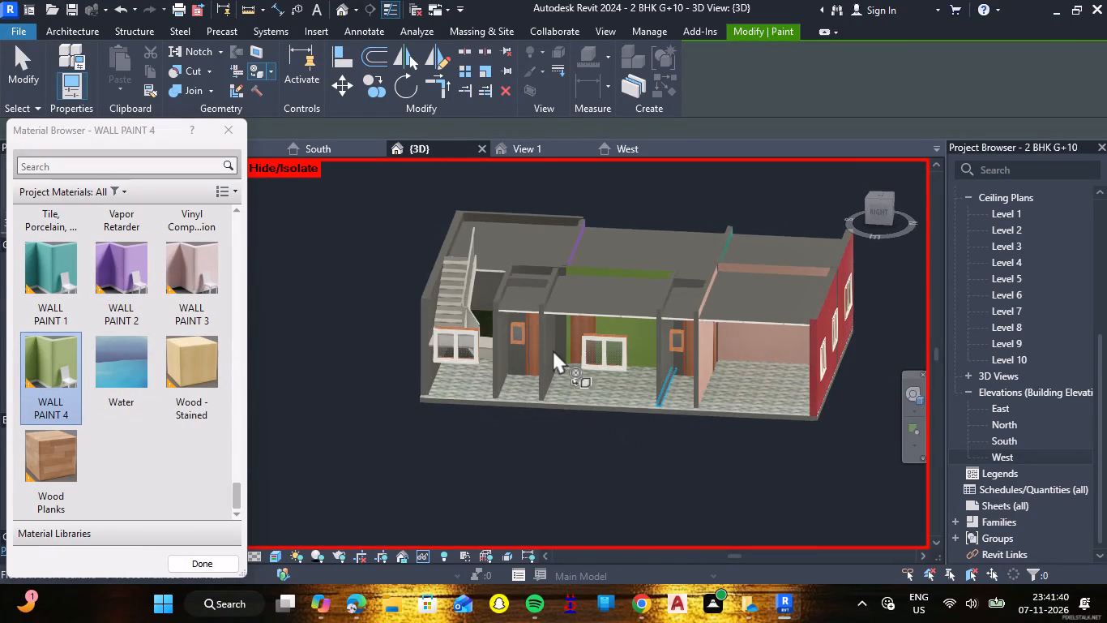
scroll(548, 341, up, 7)
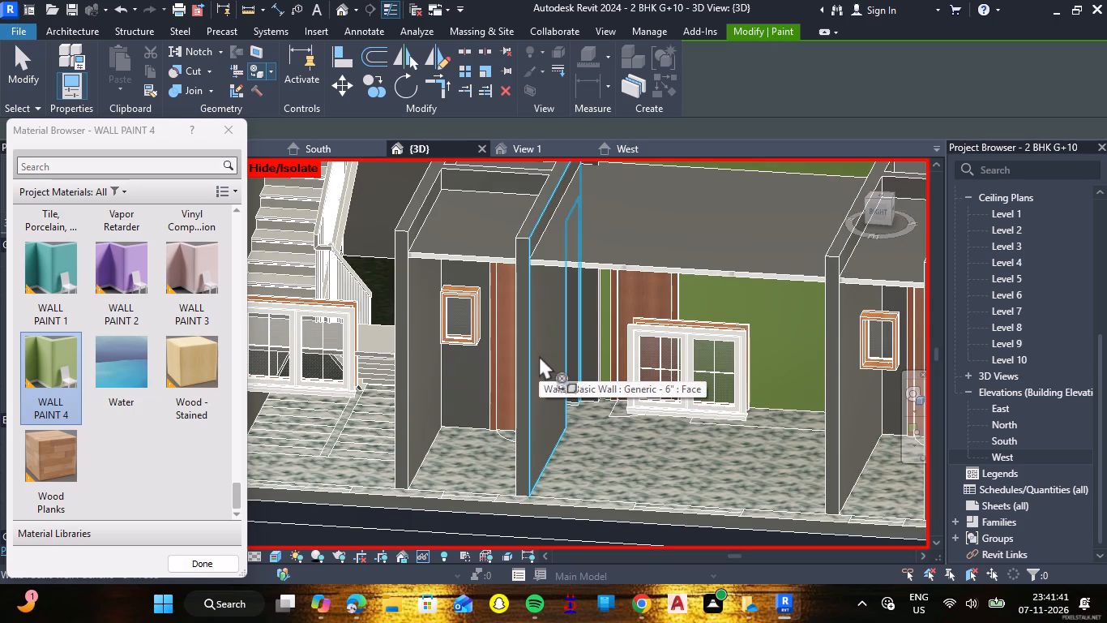
click(539, 355)
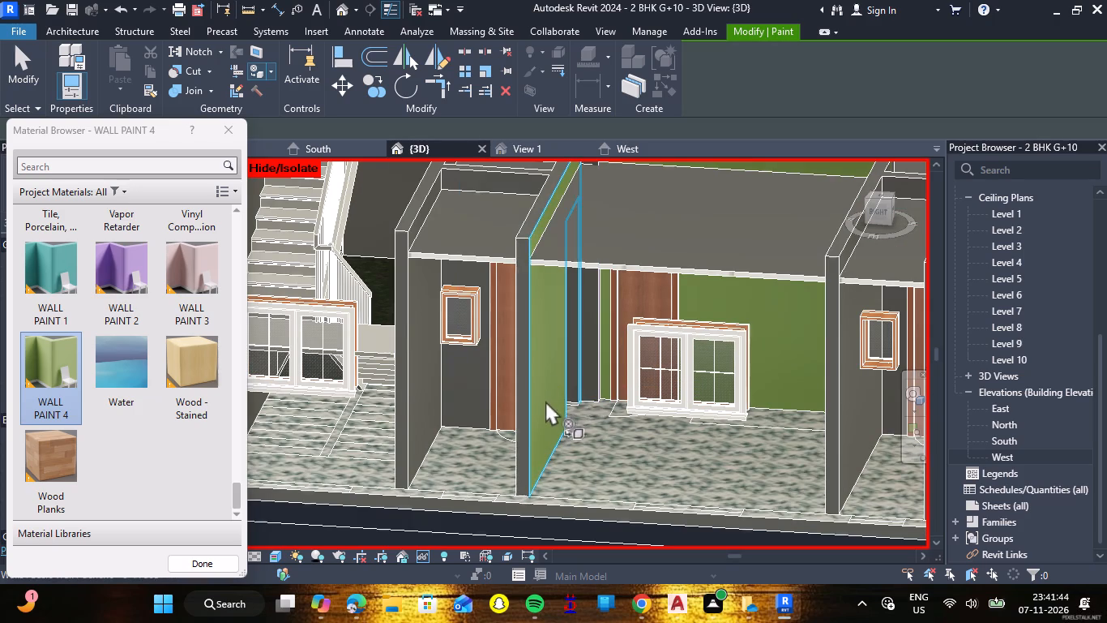
Paint the narrow wall faces in the middle room's door recess with WALL PAINT 4, including the thin purple strip beside the door.
scroll(551, 401, down, 3)
scroll(558, 340, up, 6)
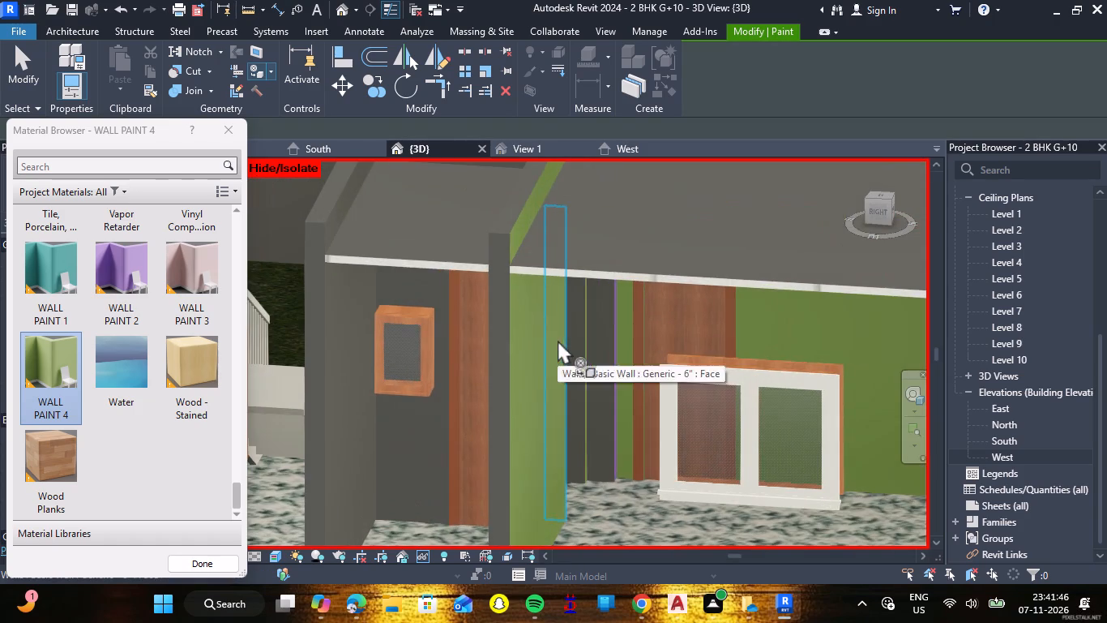
click(602, 378)
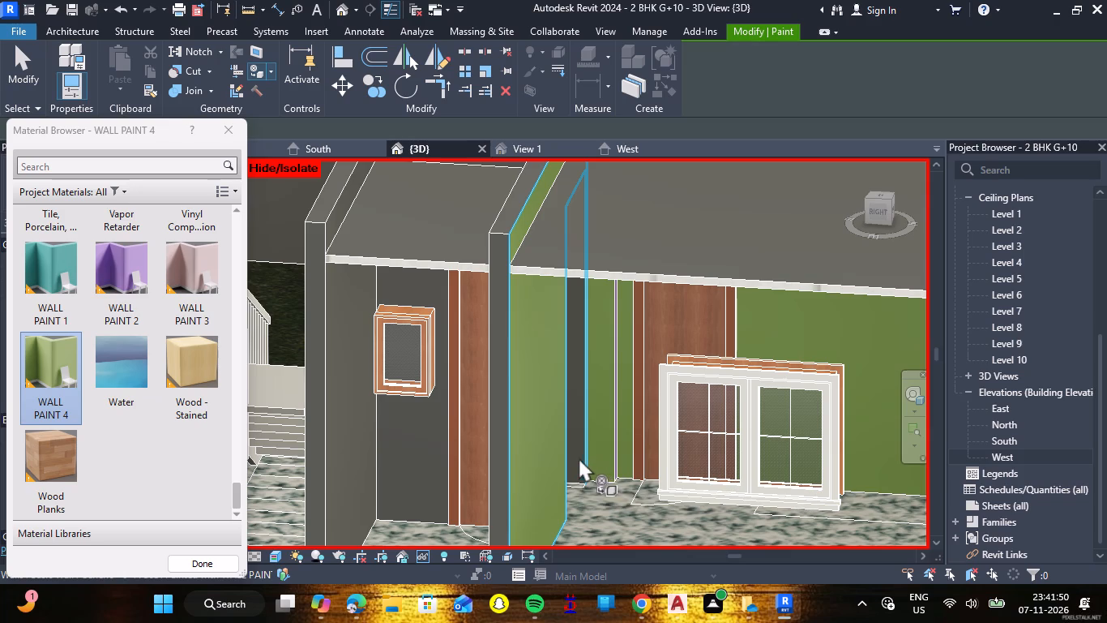
scroll(572, 406, up, 7)
click(567, 406)
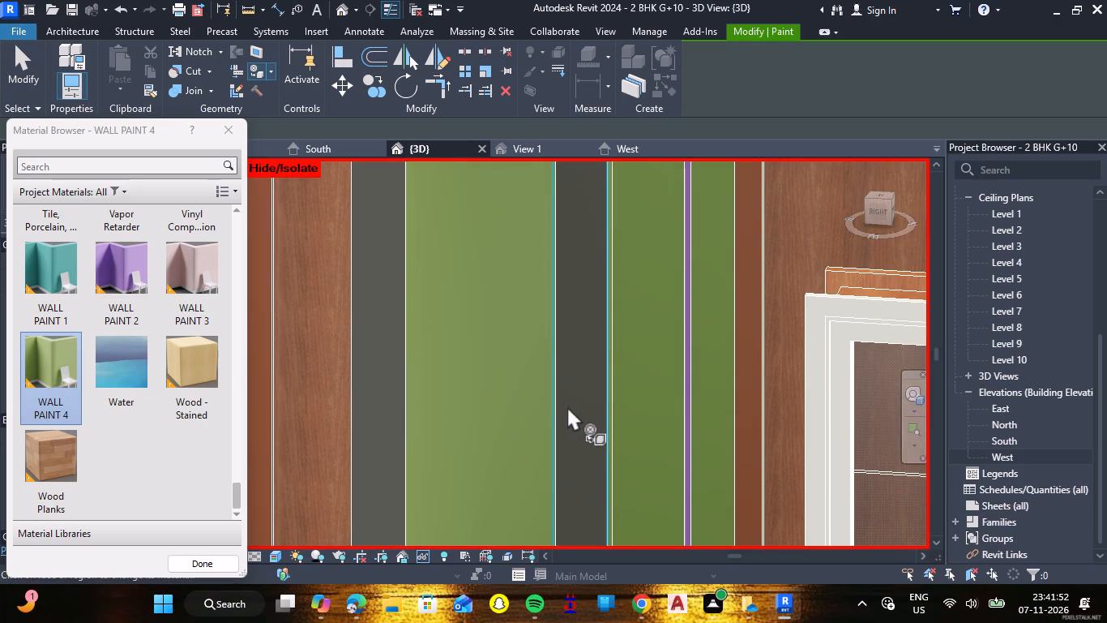
scroll(596, 415, down, 7)
scroll(635, 415, up, 6)
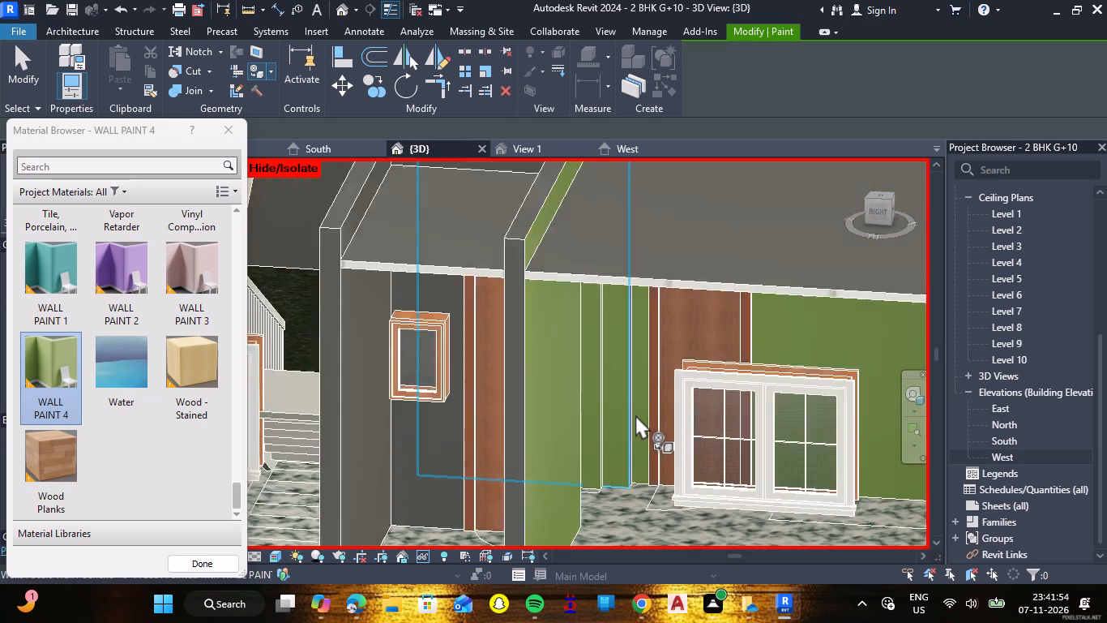
scroll(635, 415, up, 9)
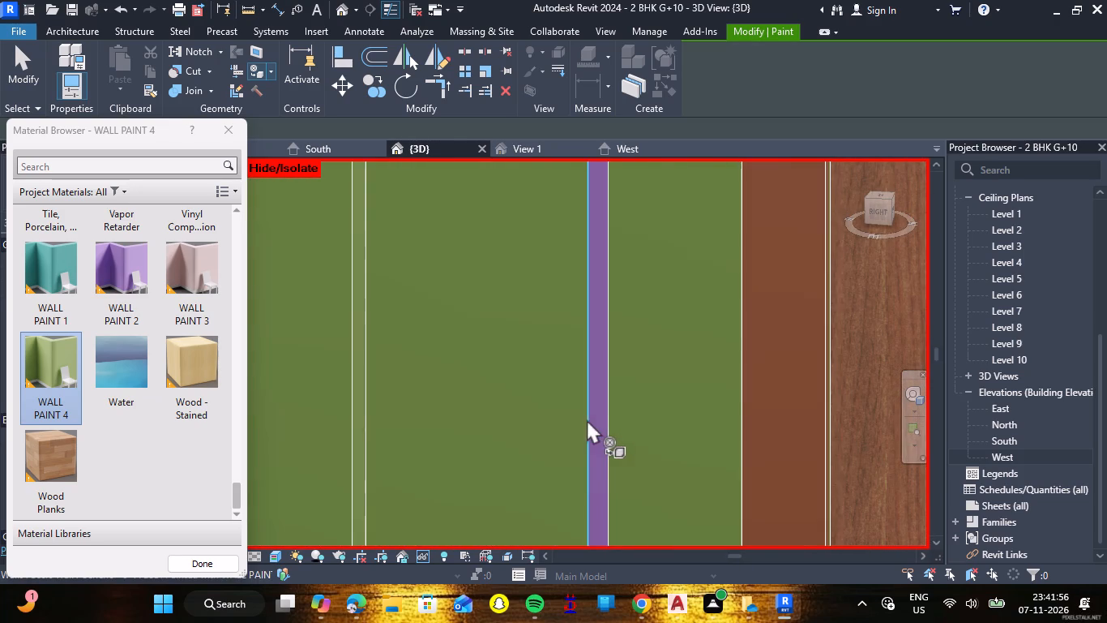
click(605, 415)
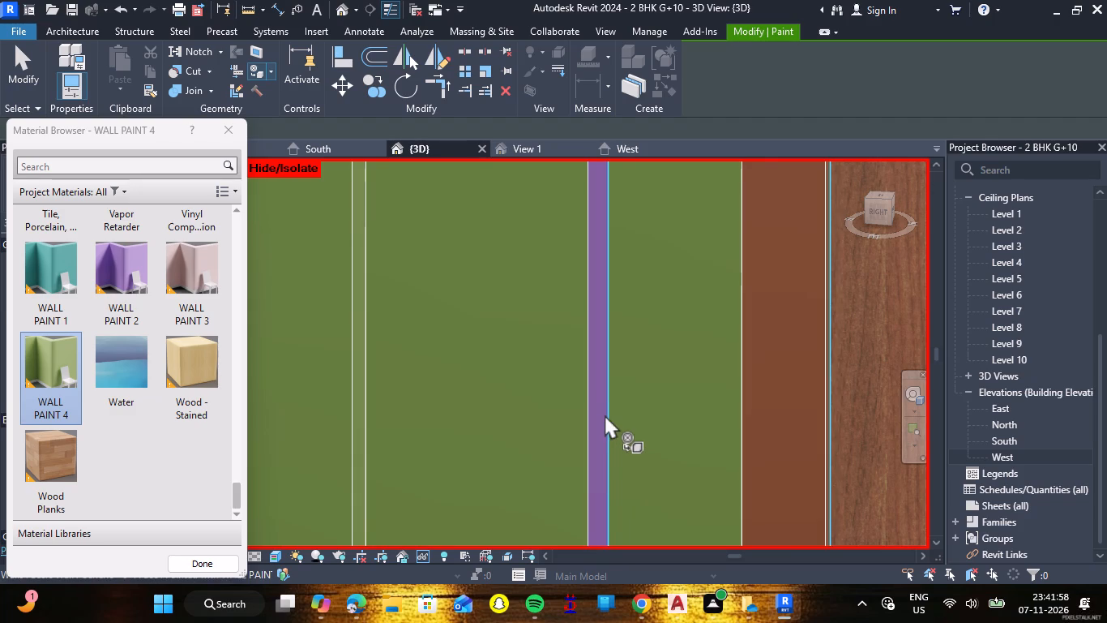
double_click(596, 421)
Examine the painted rooms from all sides of the building for walls still unpainted, and end the Paint command.
scroll(597, 421, down, 12)
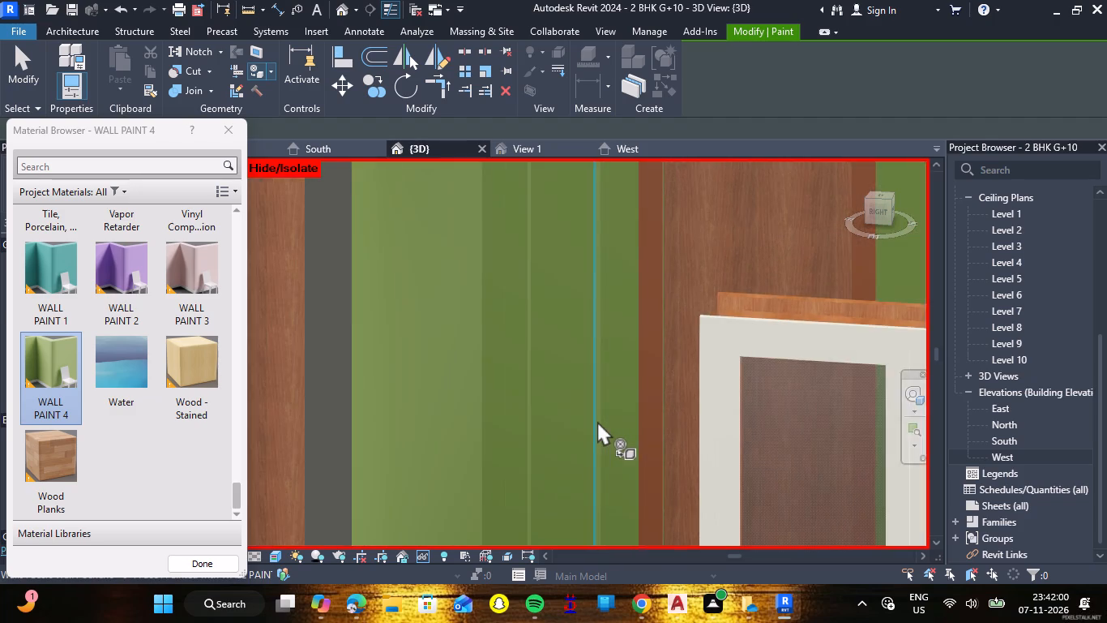
scroll(597, 421, down, 8)
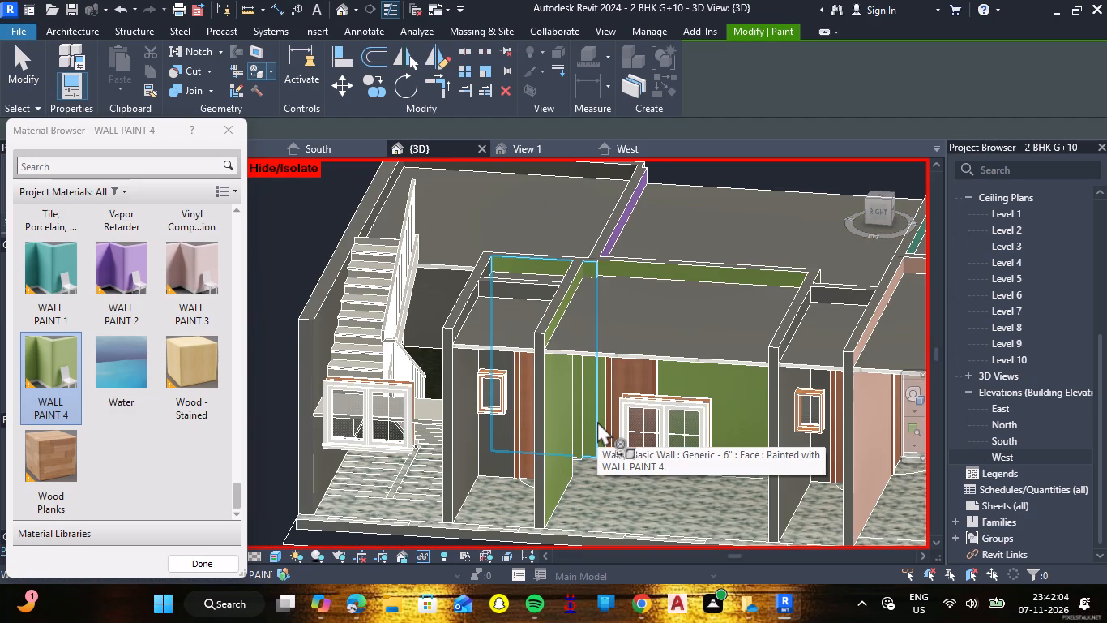
shift+right_drag(677, 488, 485, 440)
shift+middle_drag(677, 488, 485, 440)
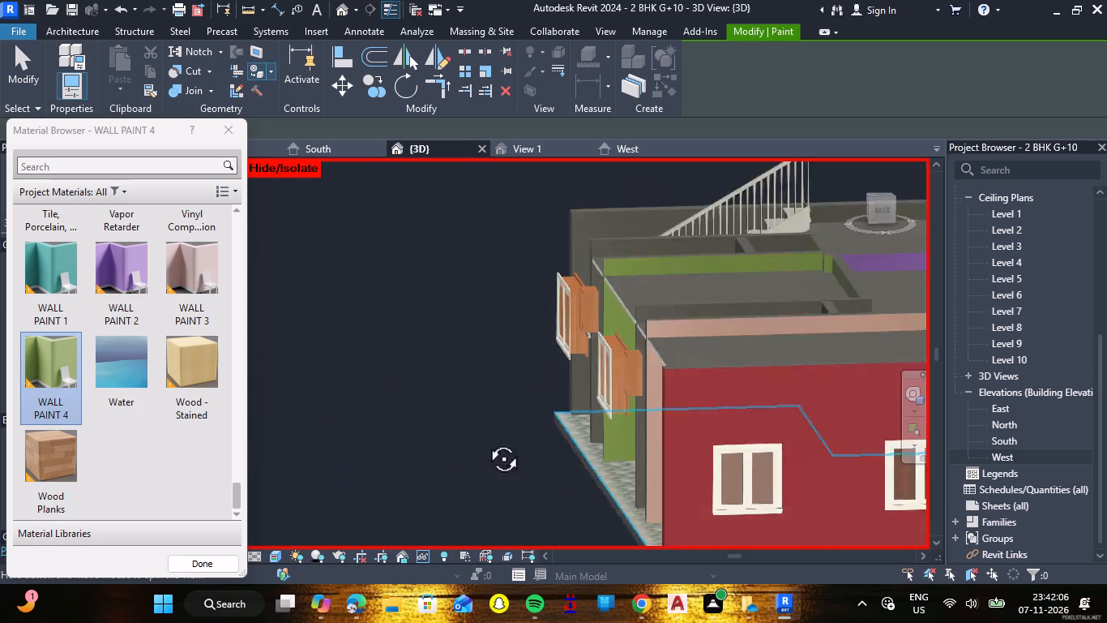
shift+middle_drag(485, 440, 413, 409)
shift+right_drag(485, 440, 413, 409)
scroll(404, 414, down, 7)
scroll(663, 432, up, 4)
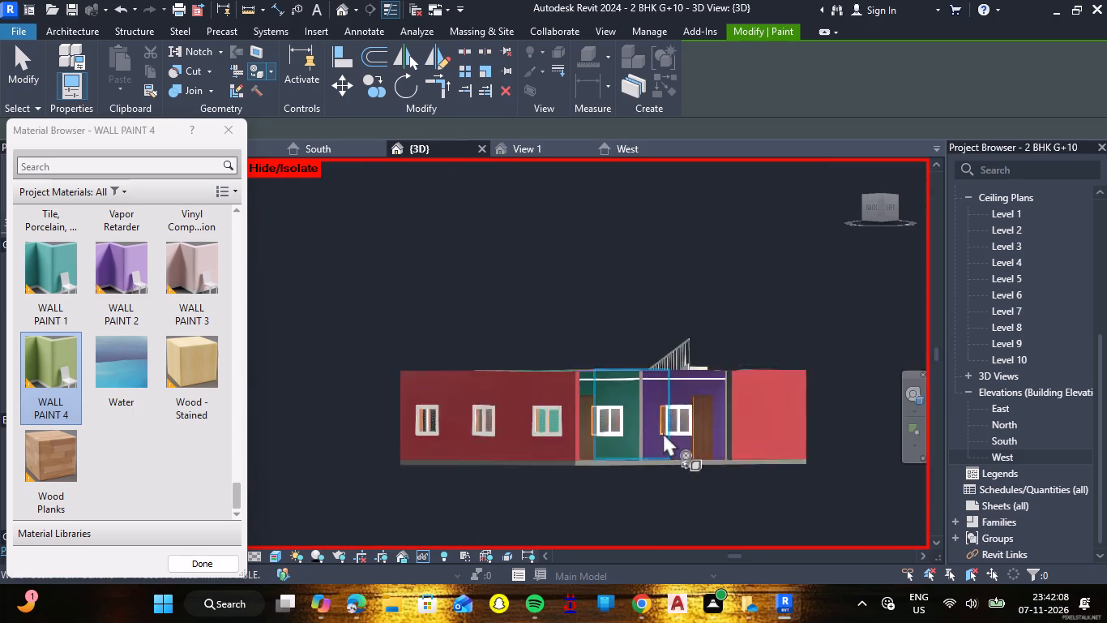
scroll(663, 432, up, 3)
shift+right_drag(669, 440, 621, 461)
shift+middle_drag(668, 440, 621, 461)
shift+right_drag(621, 461, 894, 476)
shift+middle_drag(621, 461, 894, 476)
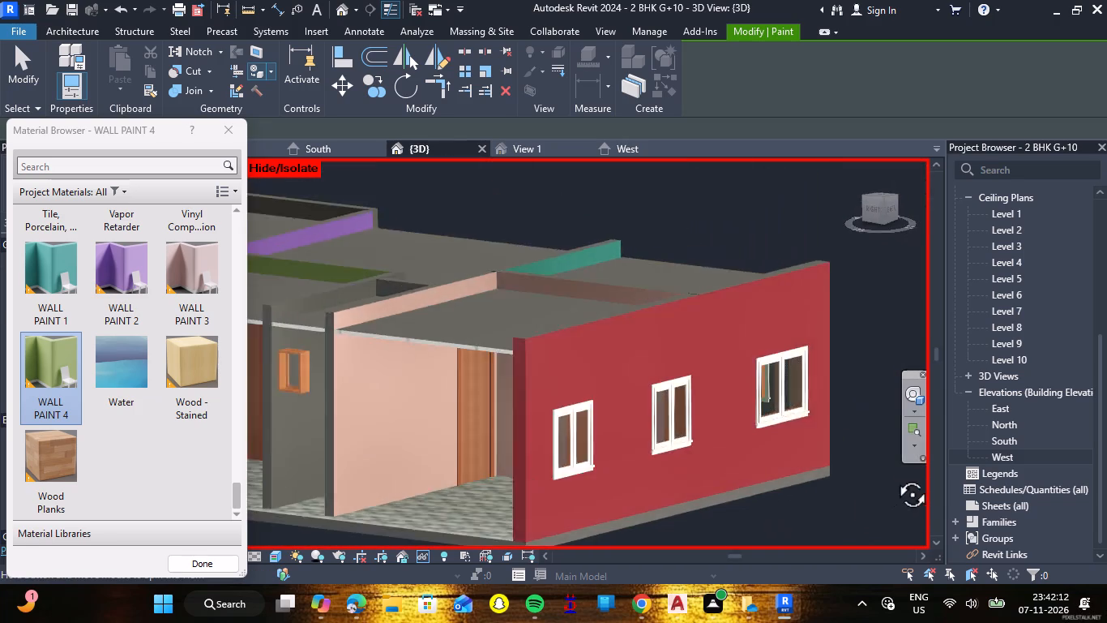
shift+right_drag(894, 476, 921, 468)
shift+middle_drag(894, 476, 921, 468)
shift+right_drag(733, 424, 793, 432)
shift+middle_click(793, 432)
scroll(788, 436, down, 5)
scroll(519, 492, up, 3)
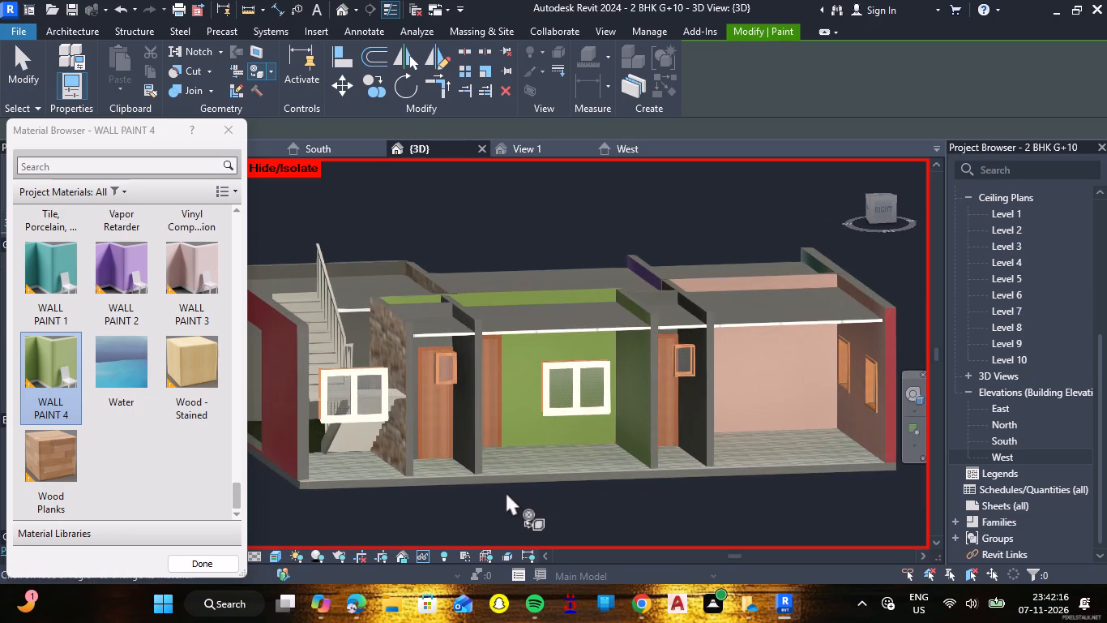
scroll(392, 489, up, 2)
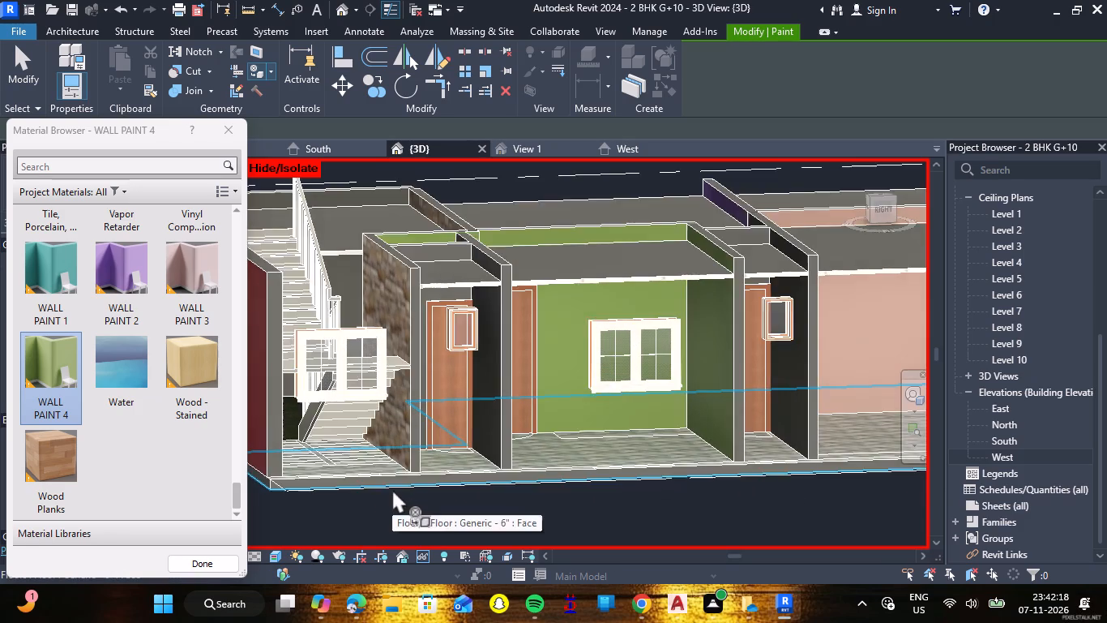
scroll(392, 489, down, 3)
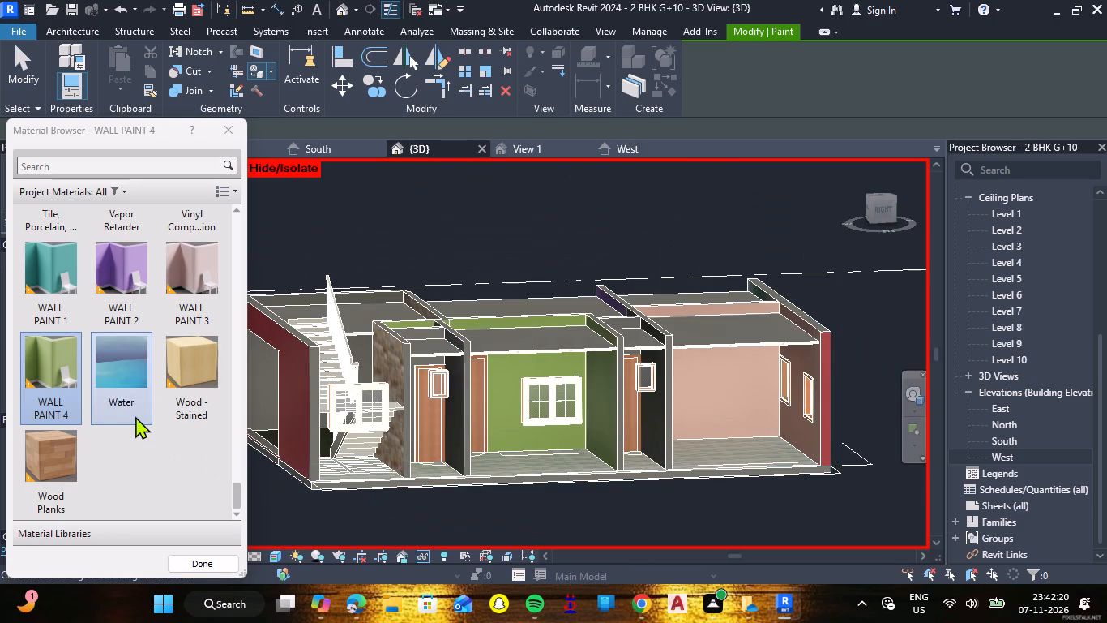
scroll(135, 416, up, 1)
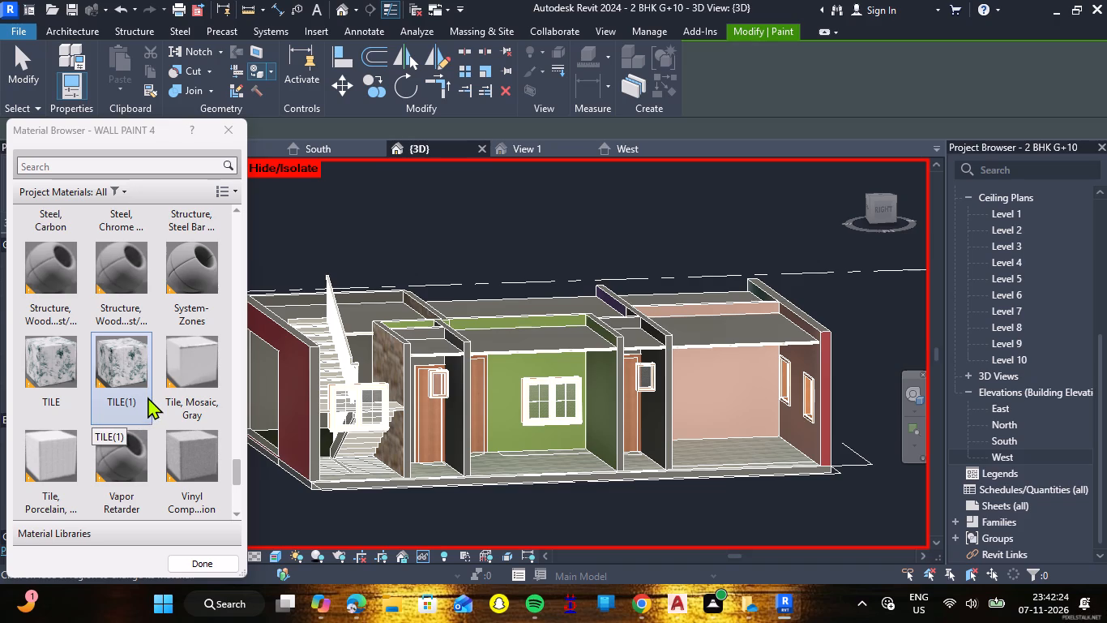
click(221, 125)
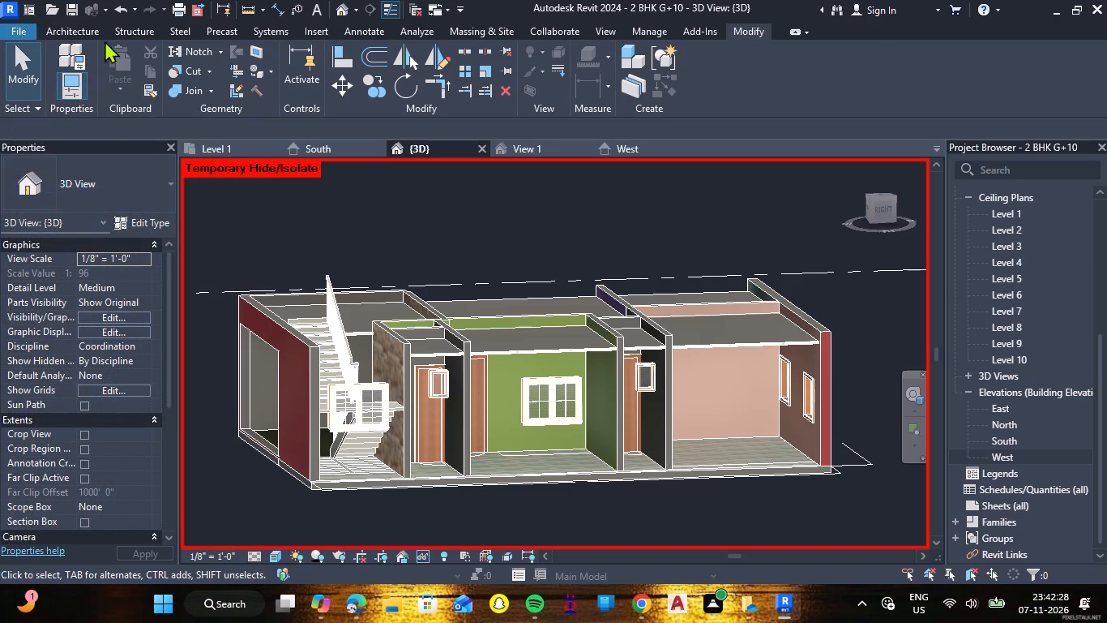
Create a new material and name it WALL PAINT 5.
click(626, 31)
click(57, 58)
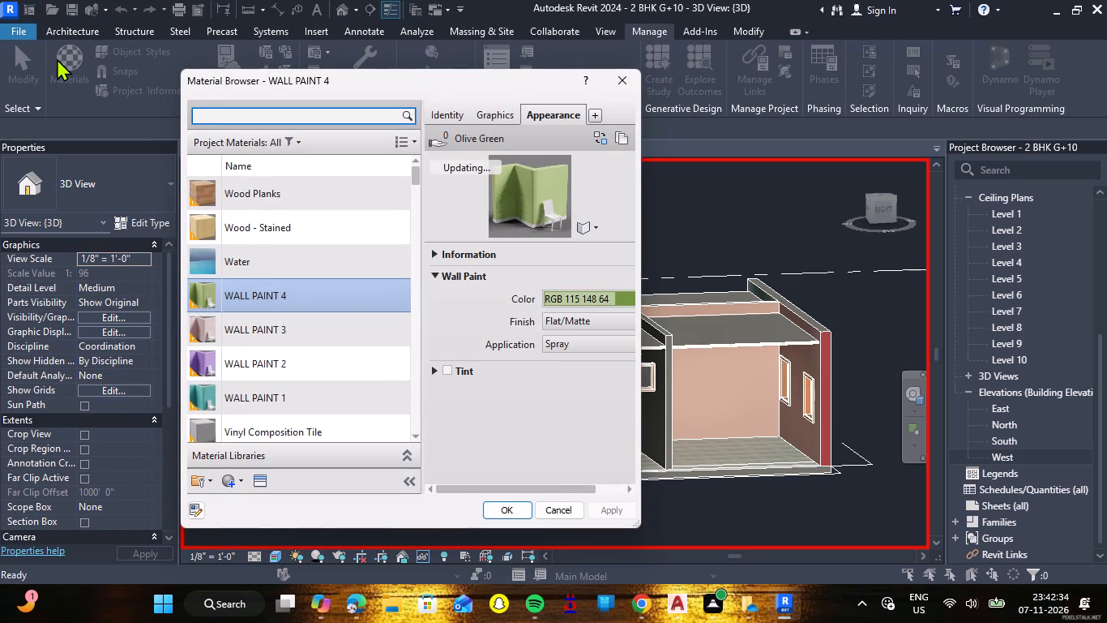
click(245, 479)
click(251, 496)
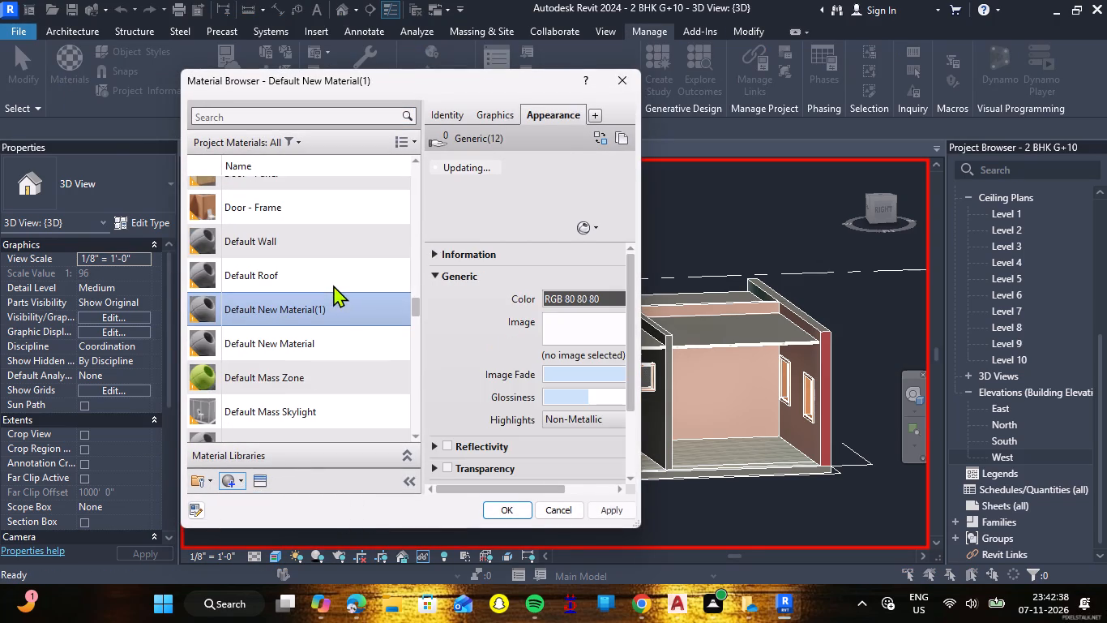
right_click(333, 311)
click(366, 370)
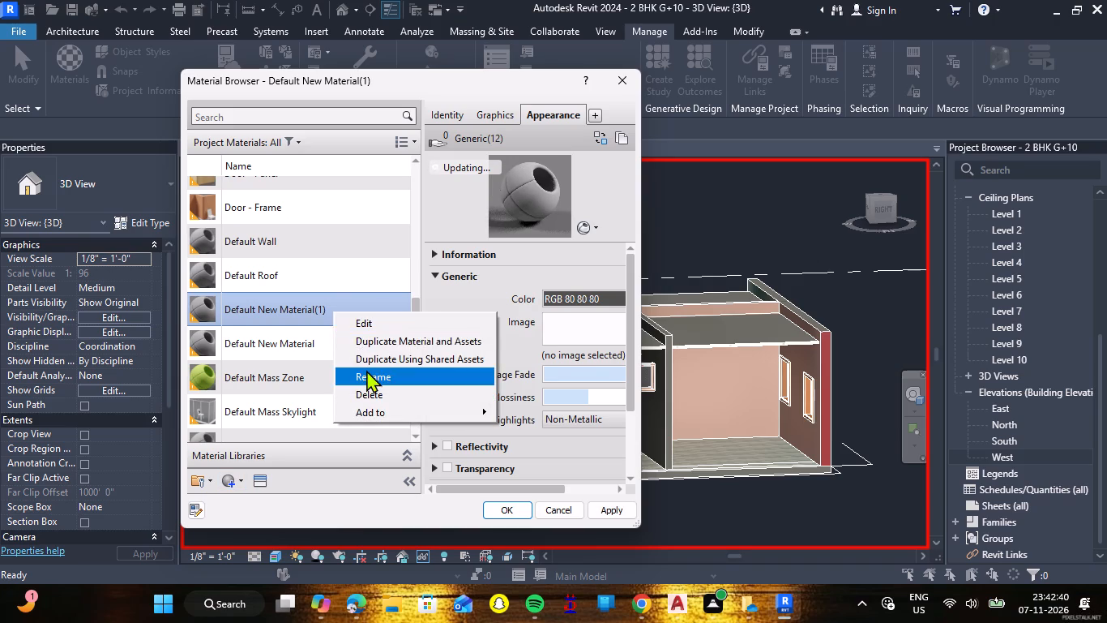
key(BackSpace)
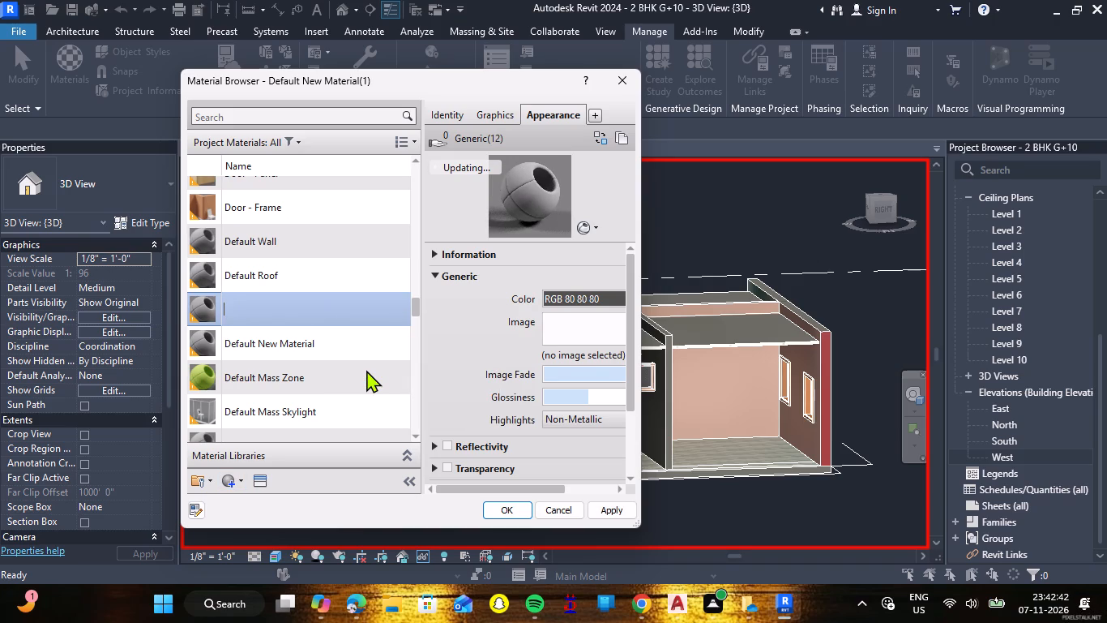
text(WALL)
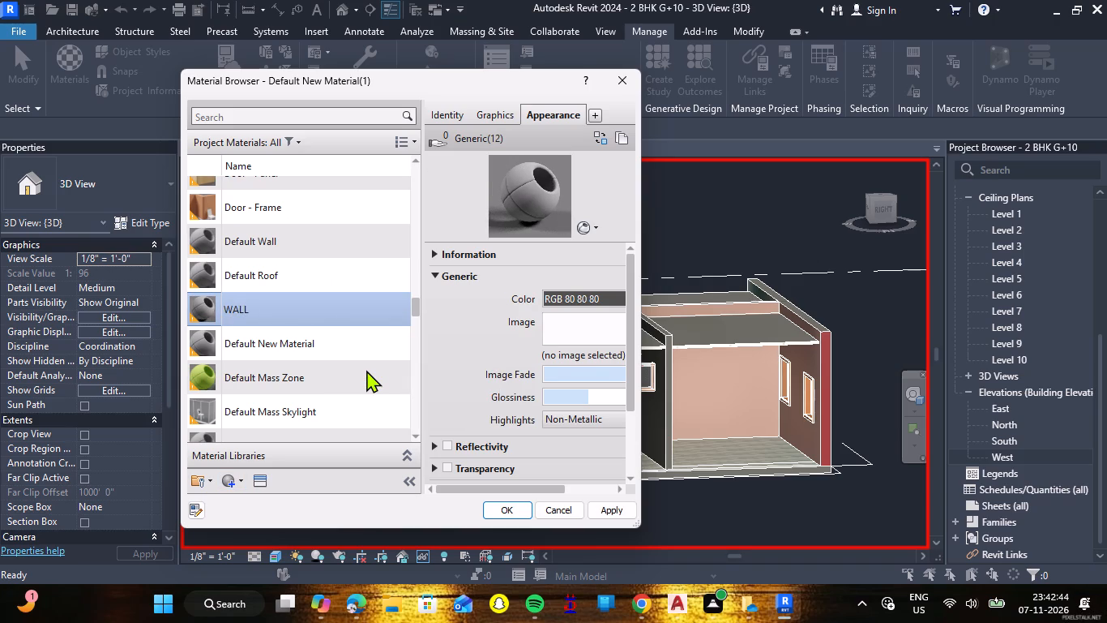
key(space)
text(PAINT 5)
key(Return)
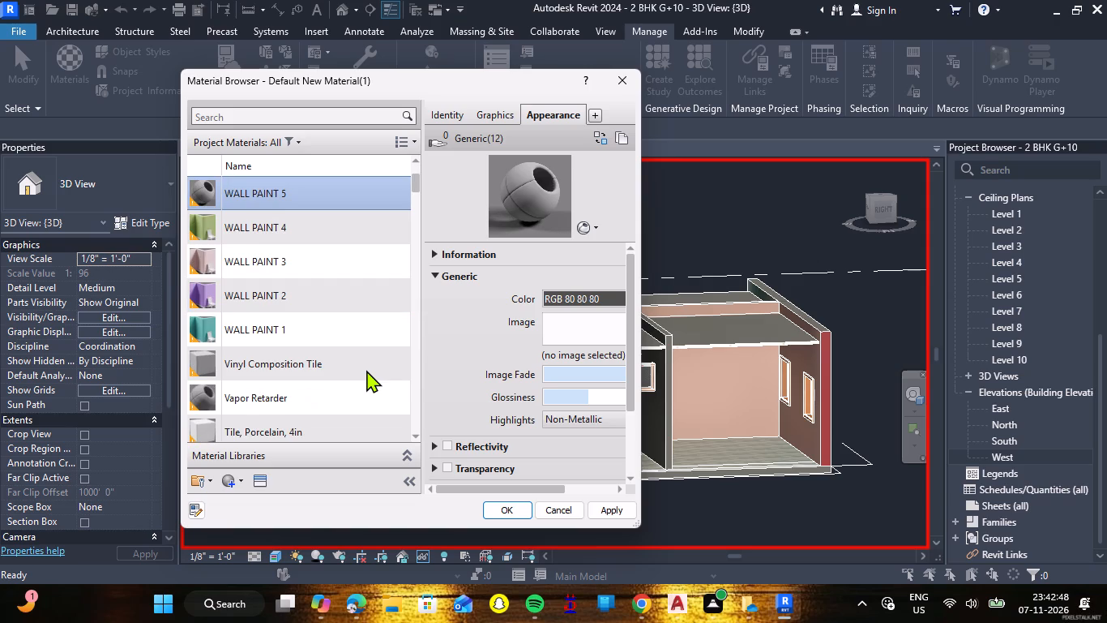
Replace WALL PAINT 5's appearance with the 1in Squares - Mosaic Blue asset from the appearance library and accept the material.
click(255, 486)
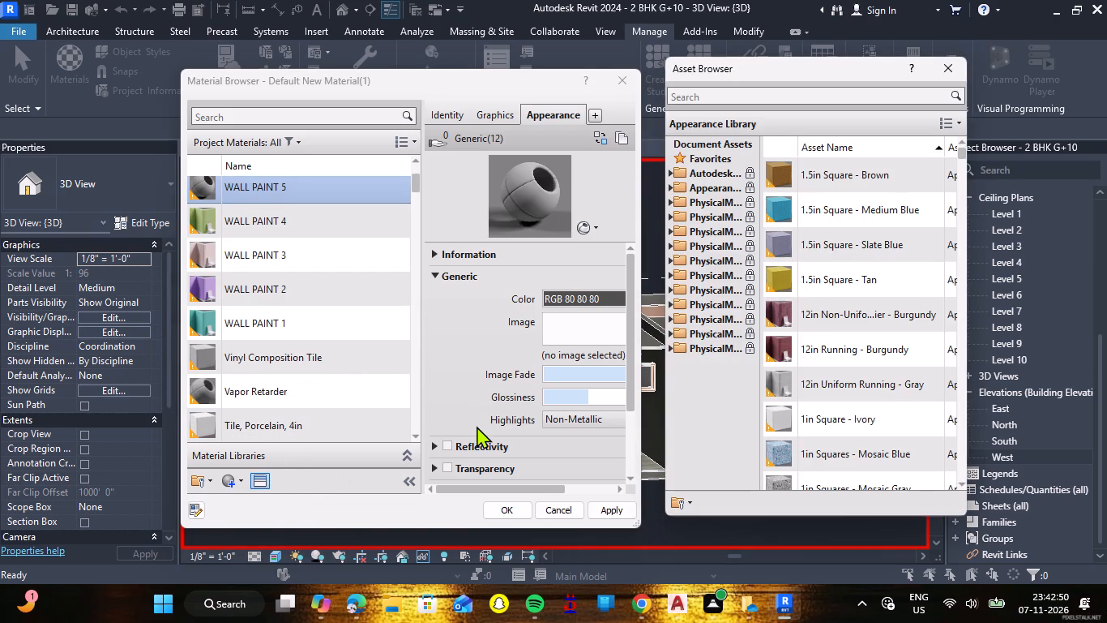
click(670, 188)
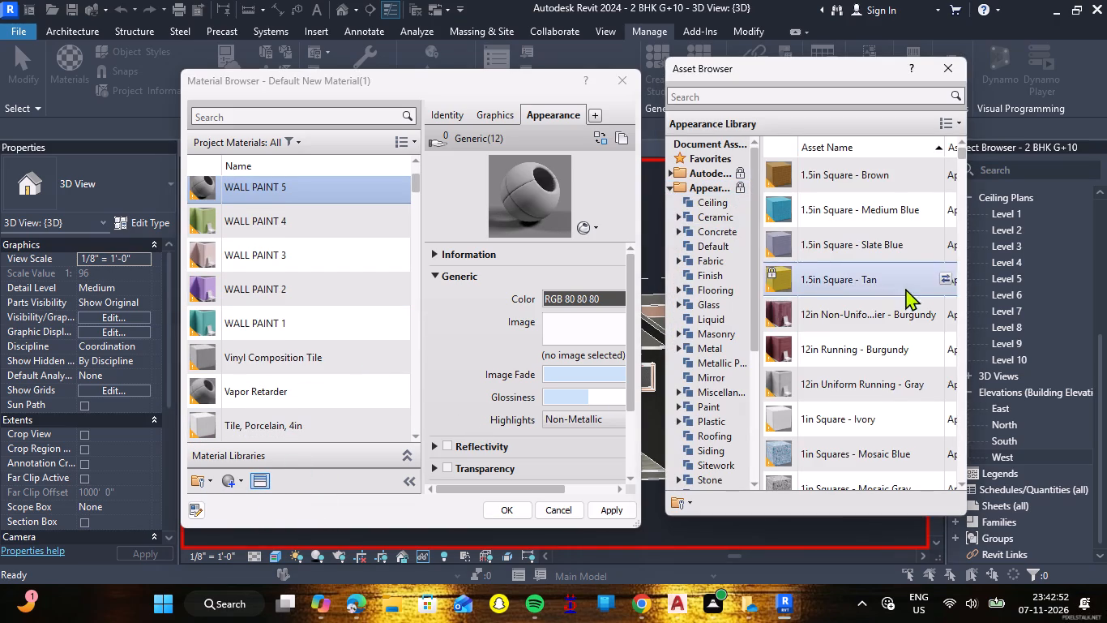
scroll(890, 316, down, 1)
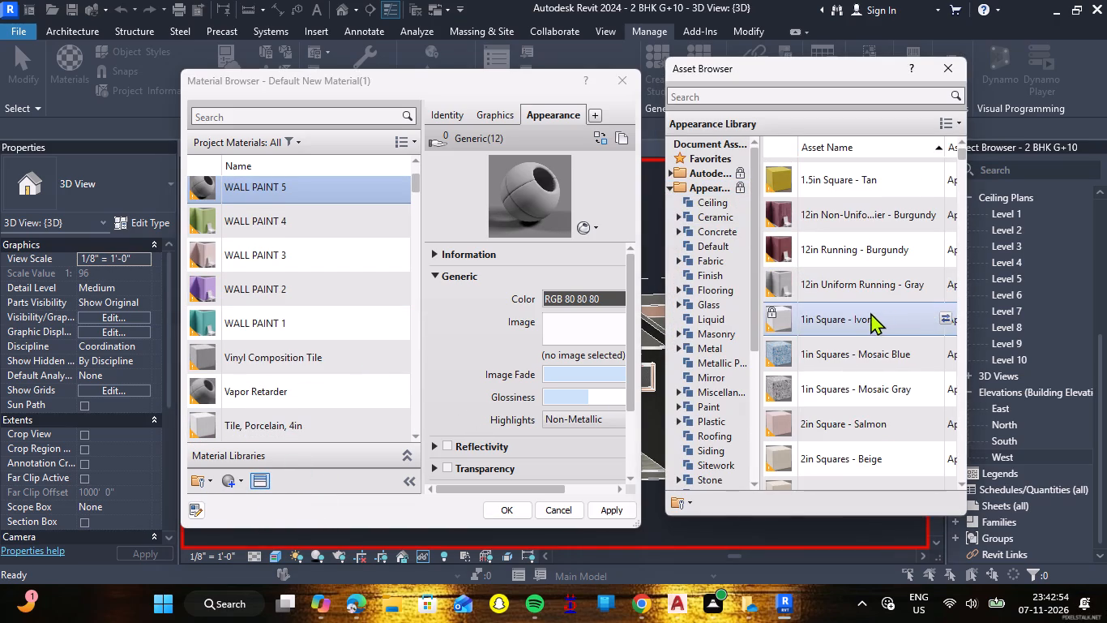
double_click(871, 349)
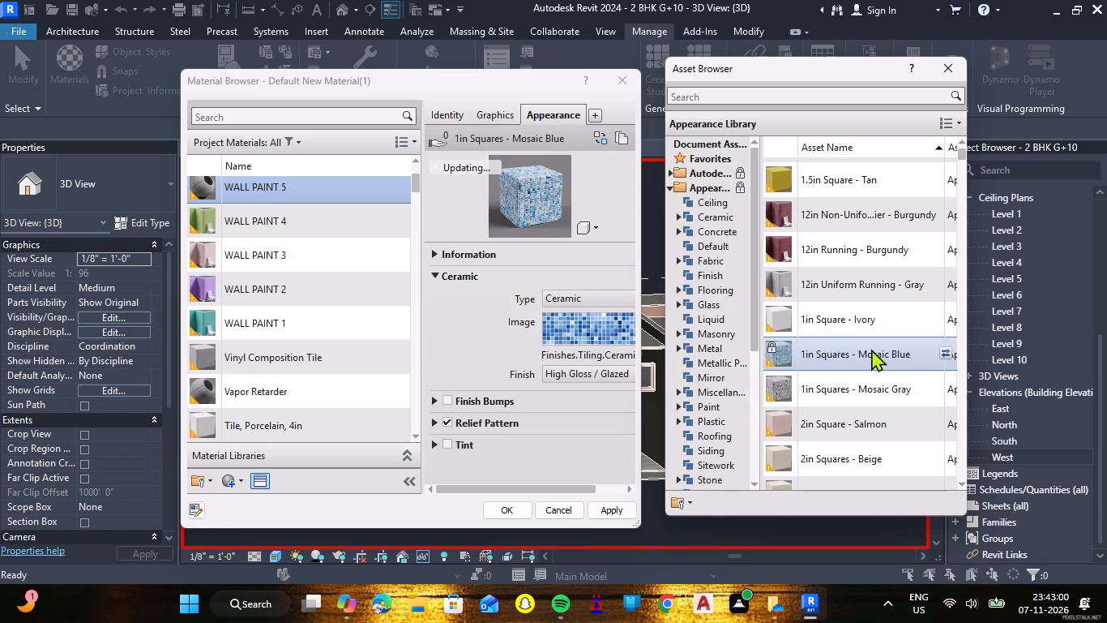
double_click(862, 378)
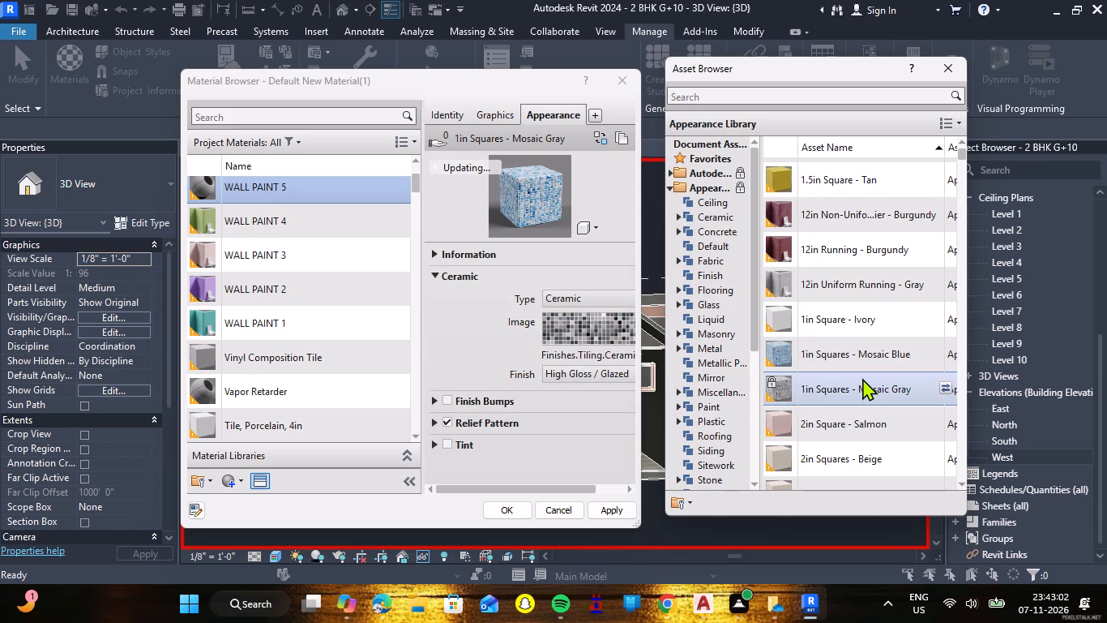
triple_click(861, 360)
click(861, 360)
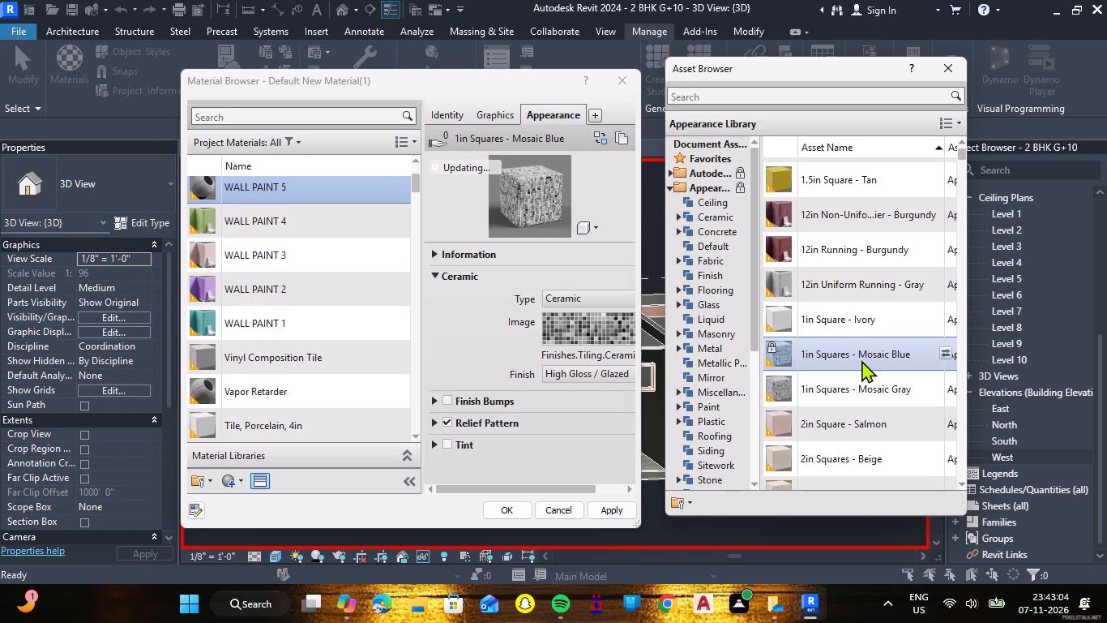
click(855, 328)
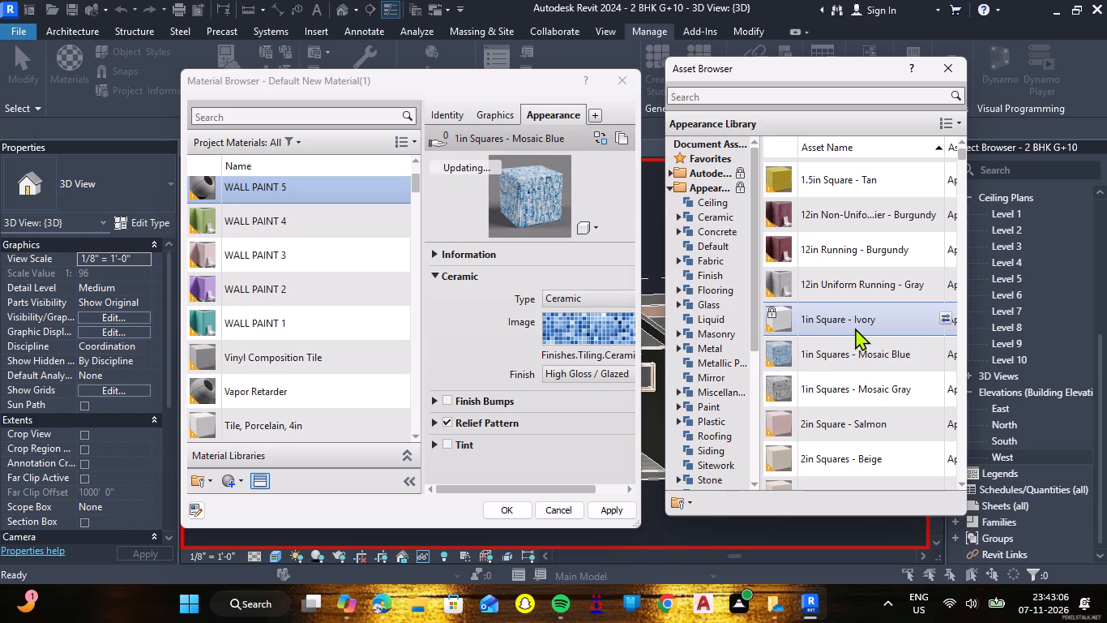
click(845, 329)
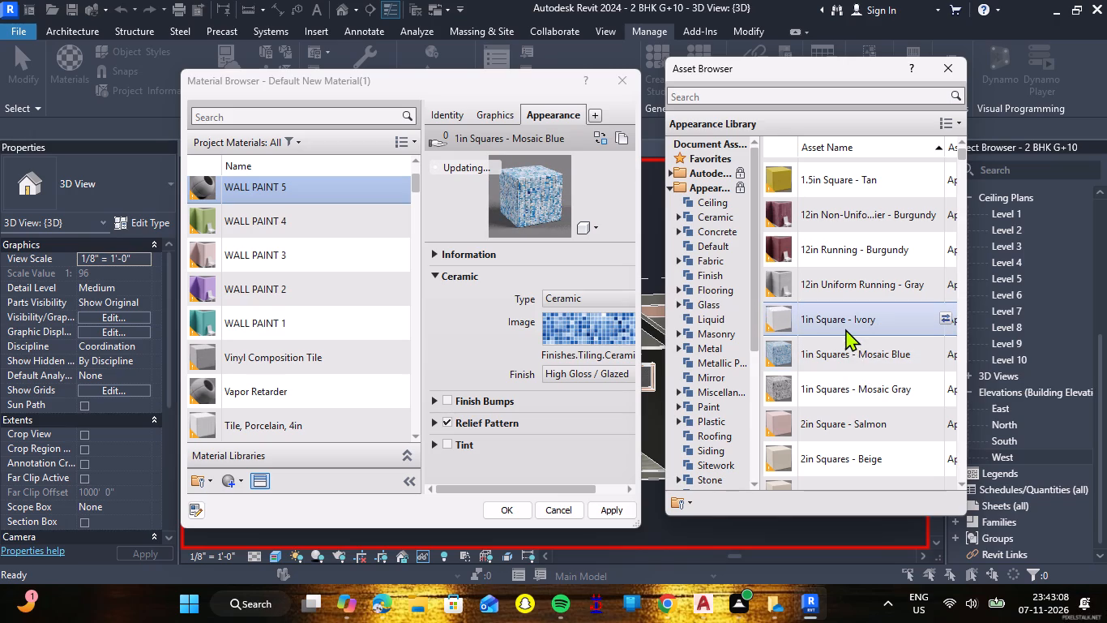
double_click(843, 352)
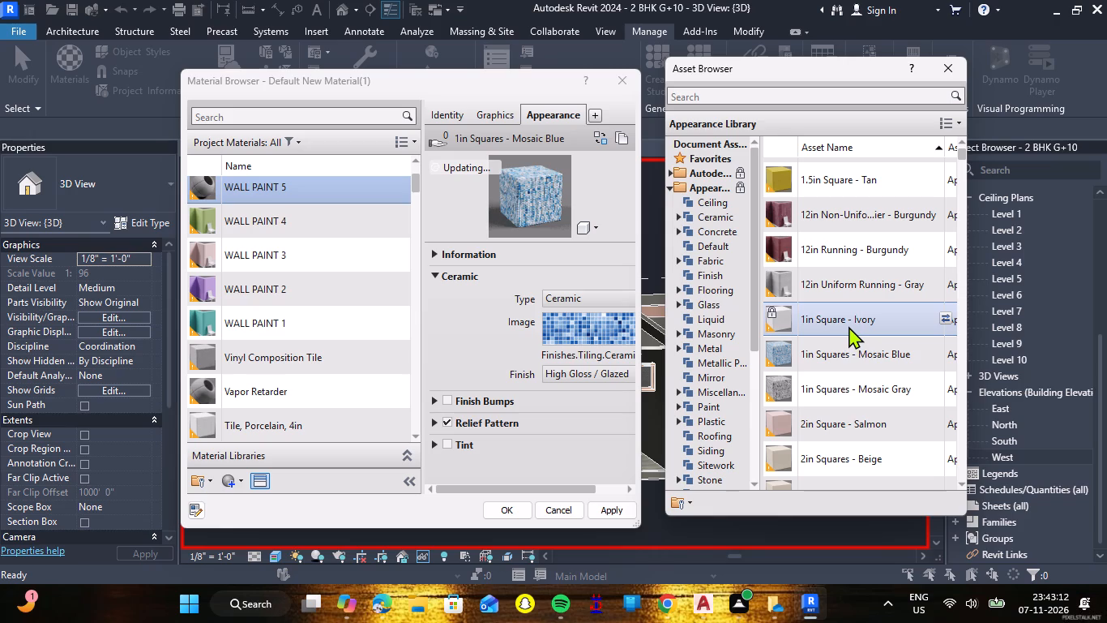
click(848, 326)
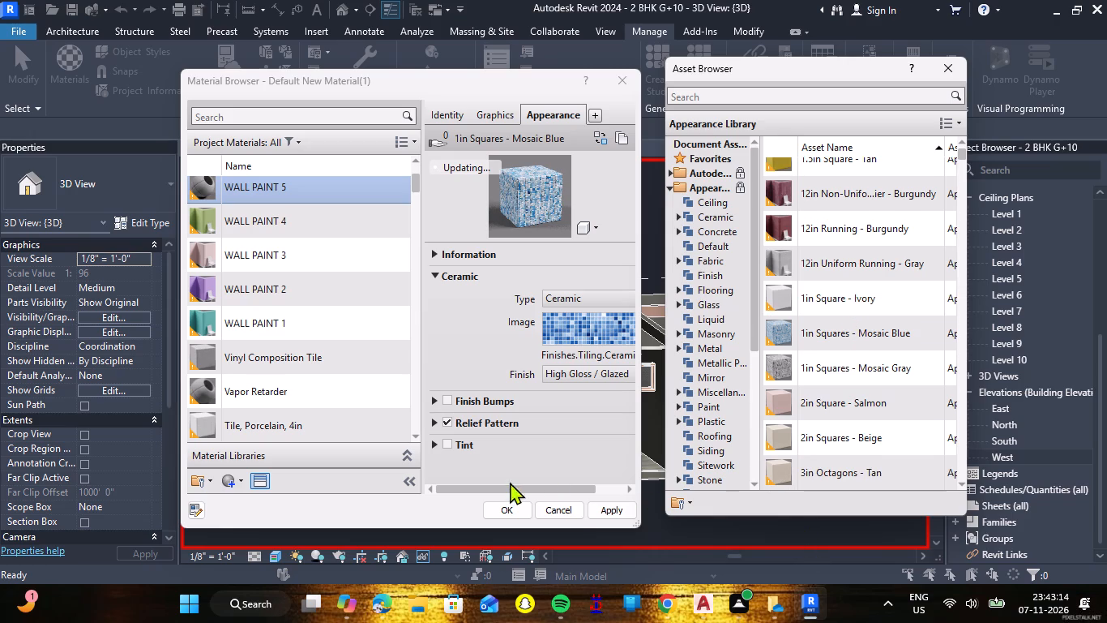
click(516, 511)
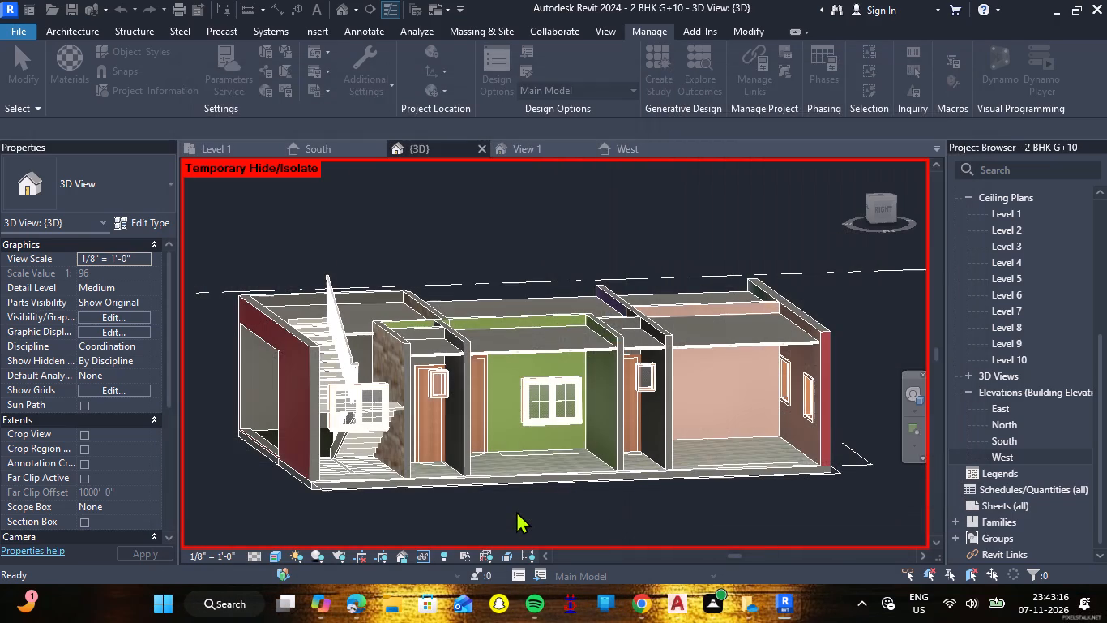
Start the Paint command with WALL PAINT 5 and paint the side wall of the narrow bathroom that adjoins the pink room.
scroll(626, 462, up, 5)
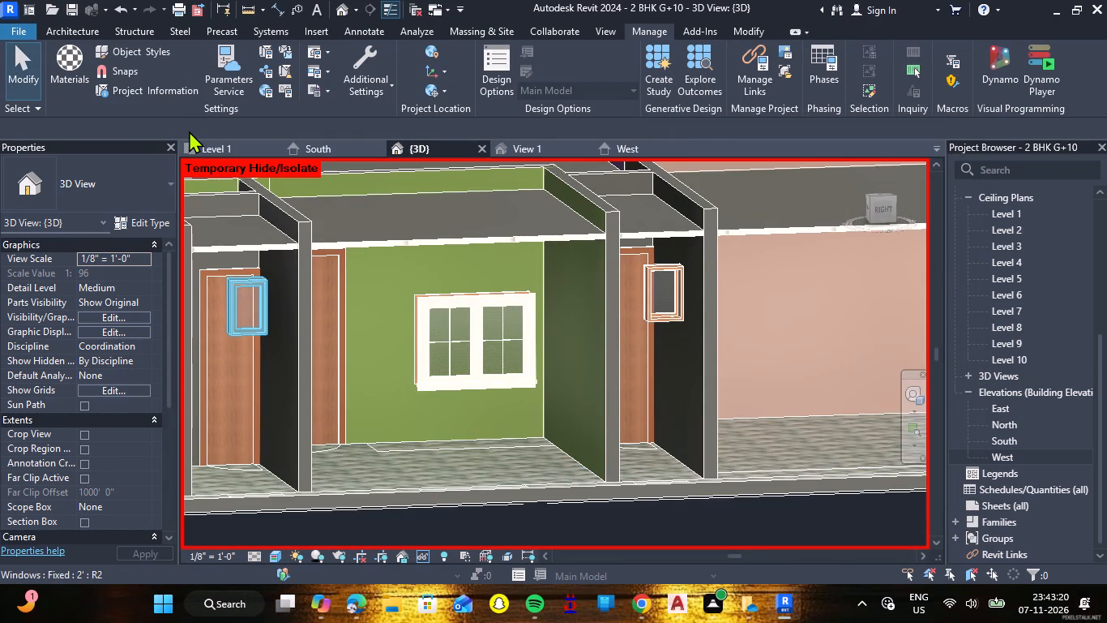
text(PT)
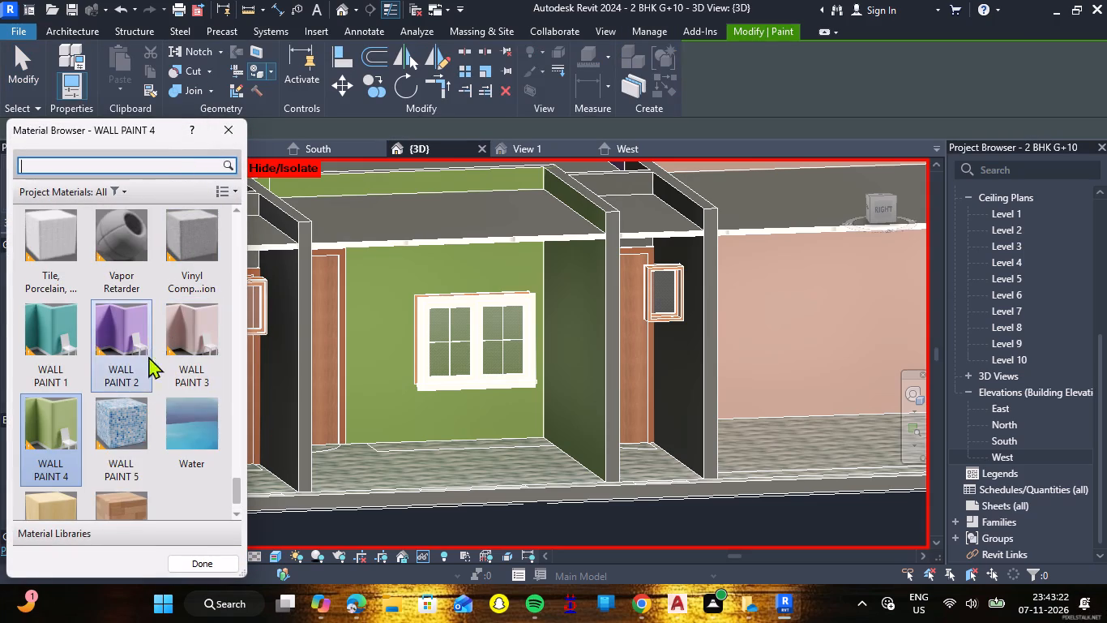
click(128, 441)
scroll(686, 342, up, 1)
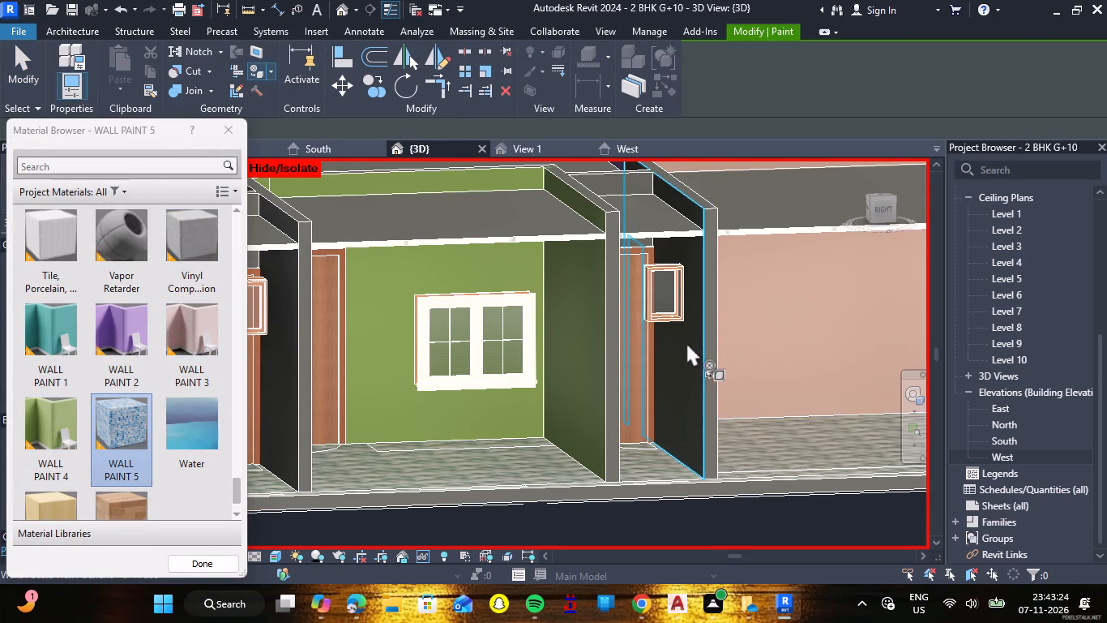
scroll(686, 342, up, 1)
scroll(686, 342, down, 3)
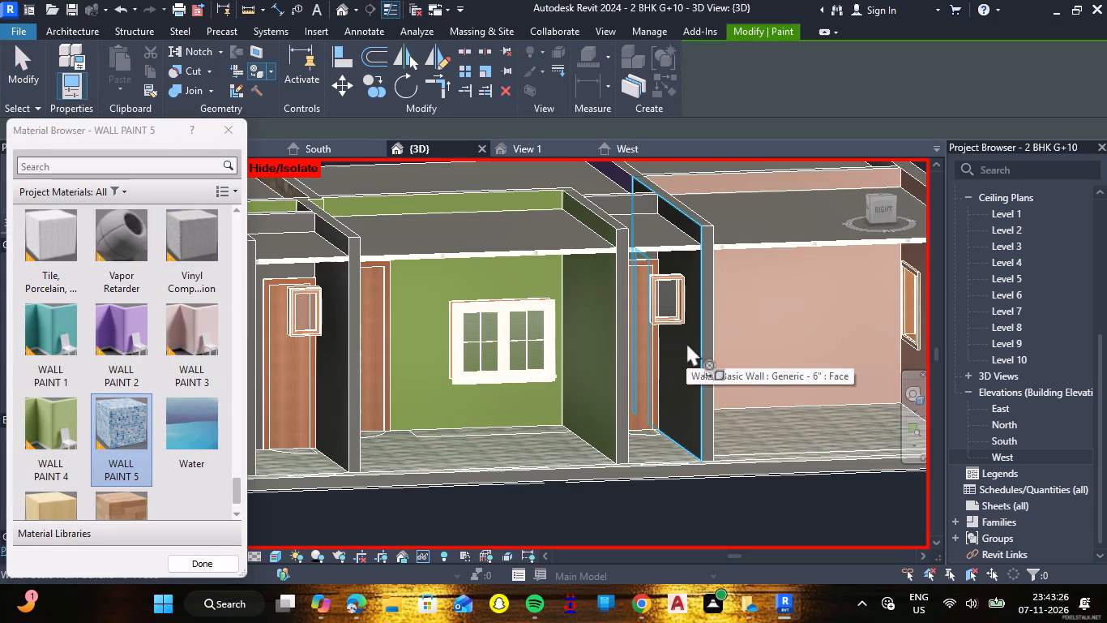
double_click(686, 342)
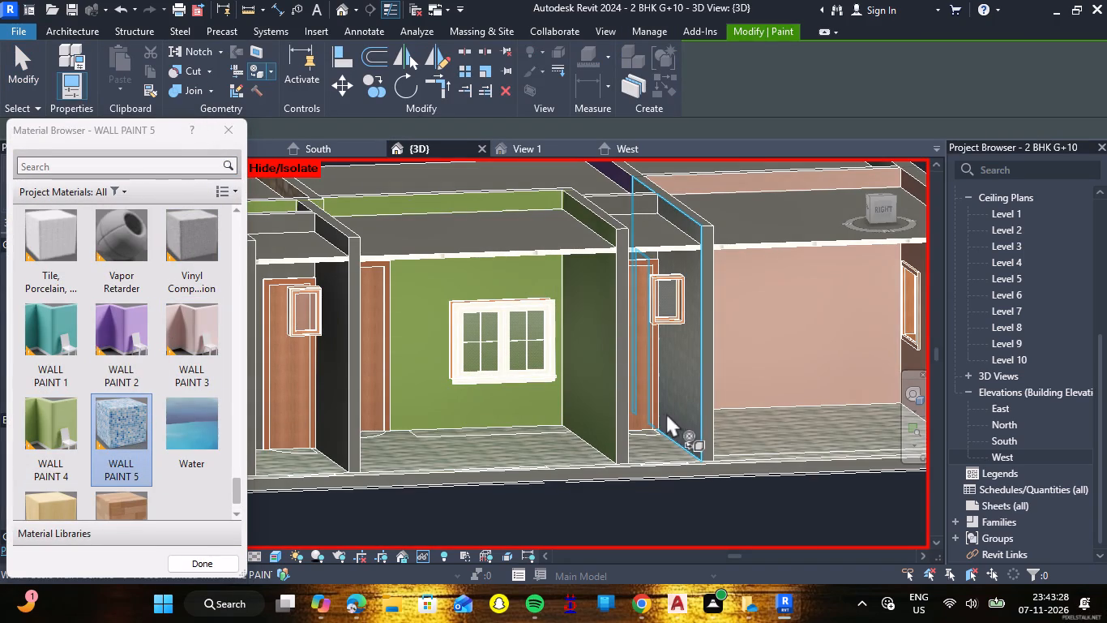
Paint the same bathroom's side wall adjoining the green room and its back wall around the door with WALL PAINT 5.
scroll(644, 417, up, 2)
shift+right_drag(643, 417, 648, 418)
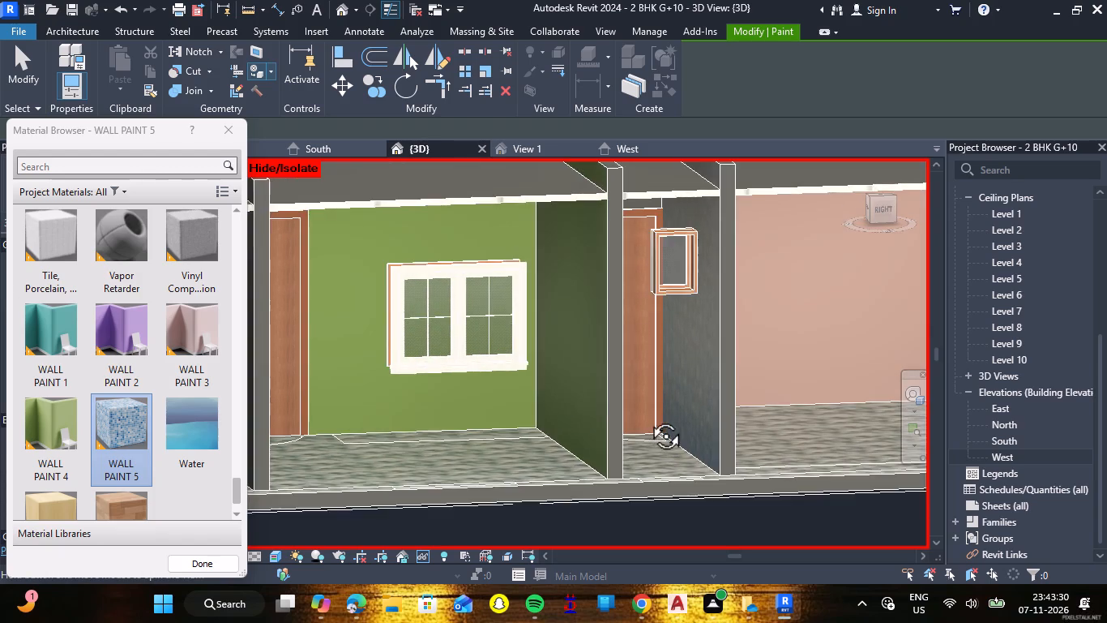
shift+right_drag(648, 418, 571, 448)
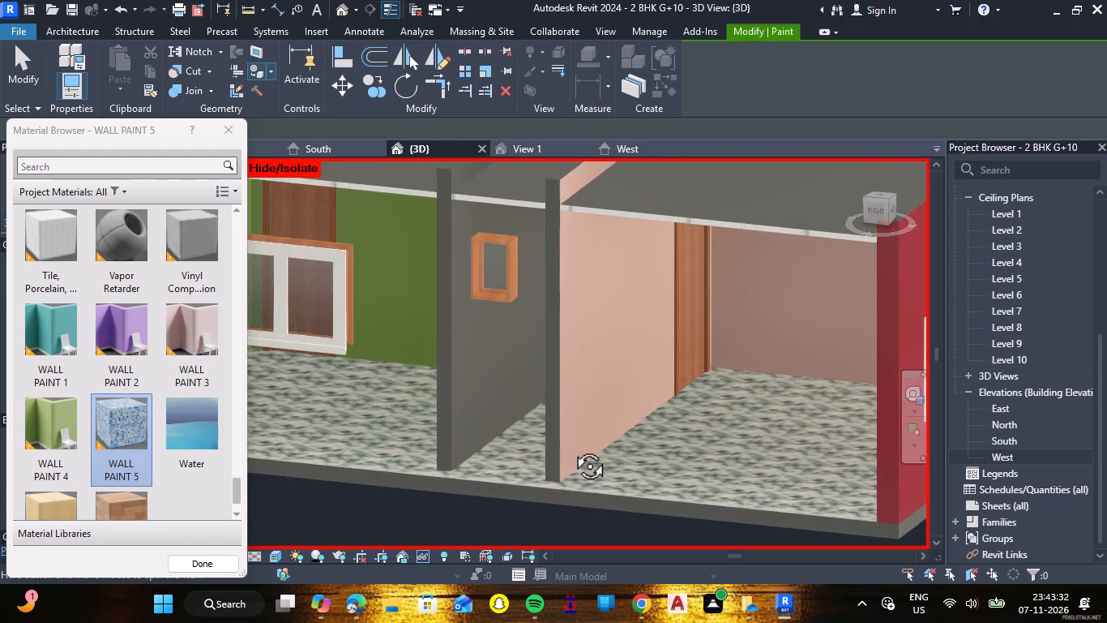
scroll(499, 374, down, 3)
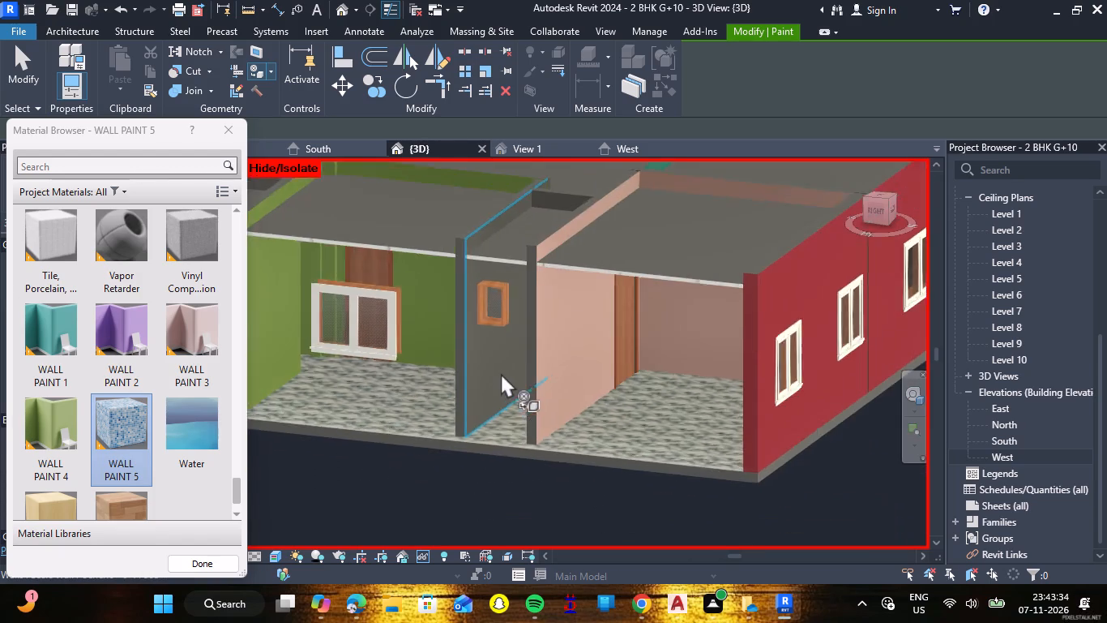
scroll(501, 373, down, 3)
scroll(483, 350, up, 9)
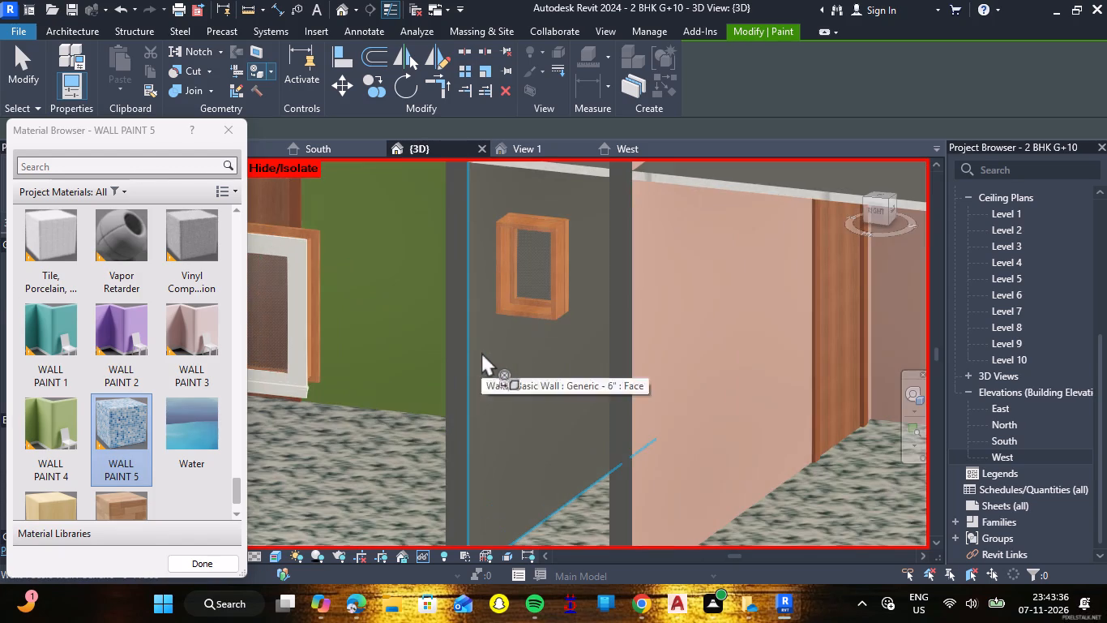
double_click(499, 404)
scroll(501, 404, down, 4)
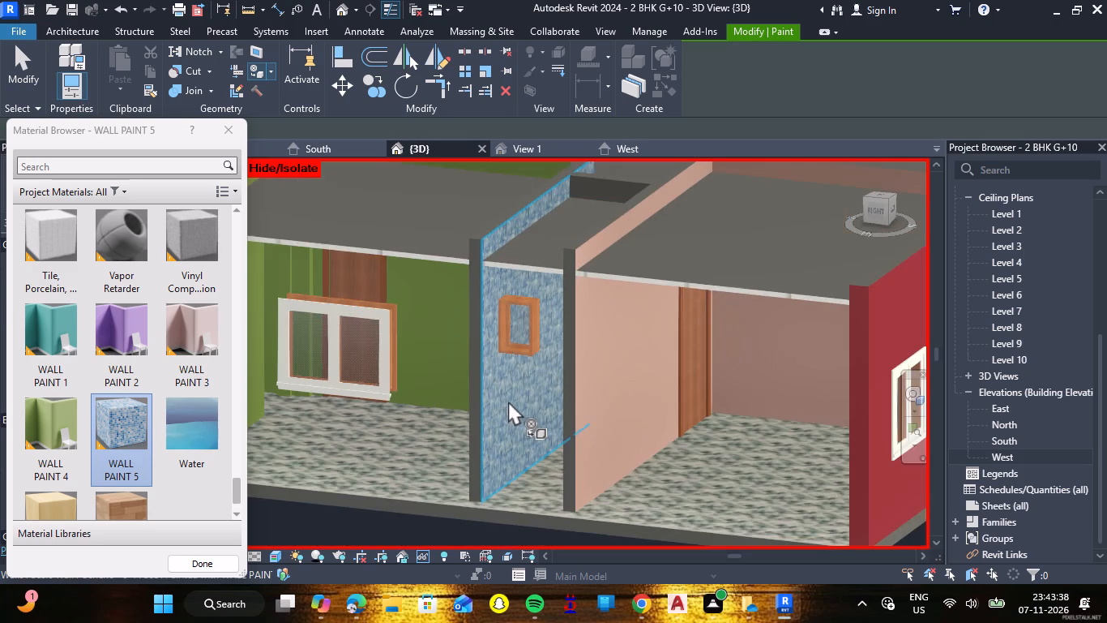
shift+right_drag(508, 401, 559, 405)
shift+right_drag(601, 396, 588, 402)
shift+middle_drag(601, 396, 588, 402)
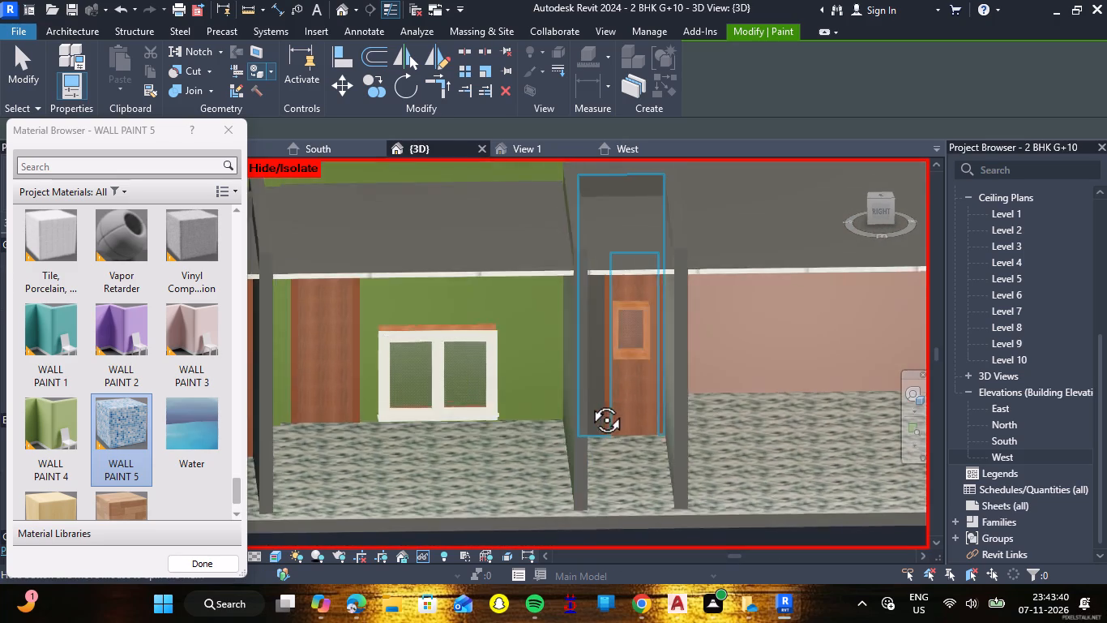
shift+middle_drag(588, 402, 571, 408)
shift+right_drag(588, 402, 583, 393)
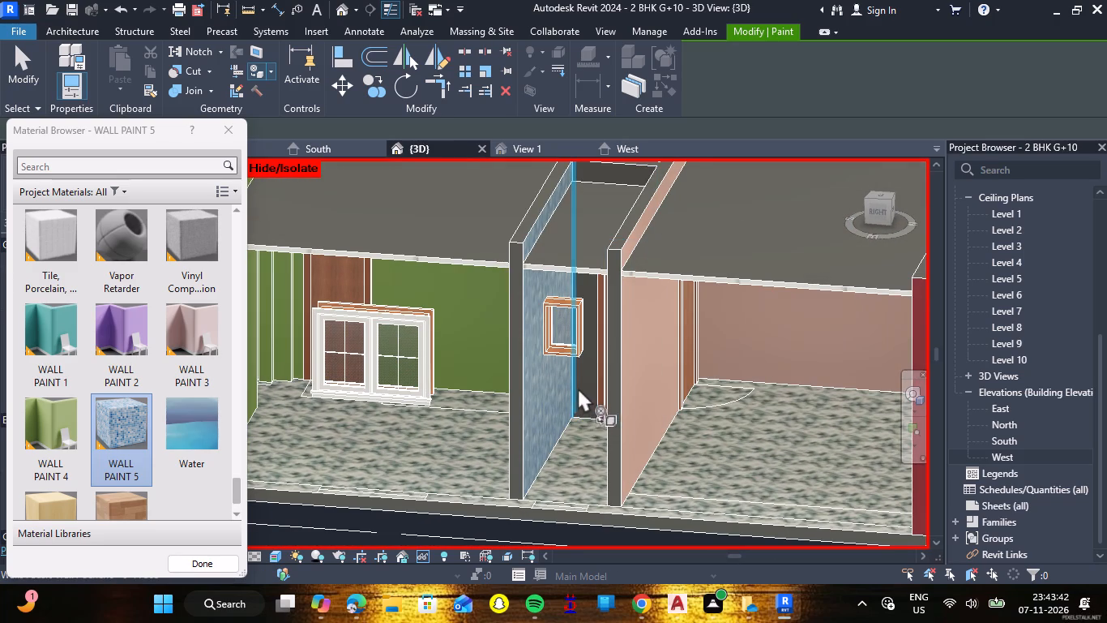
click(587, 382)
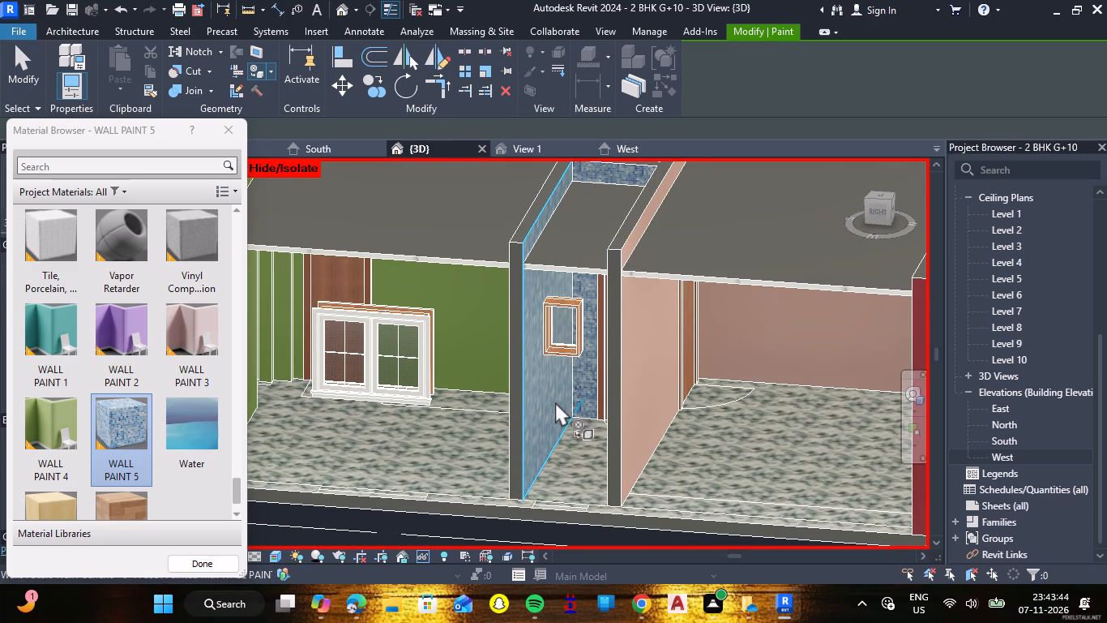
Paint both side walls and the door wall of the other narrow bathroom, between the staircase and green room, with WALL PAINT 5.
scroll(556, 402, down, 7)
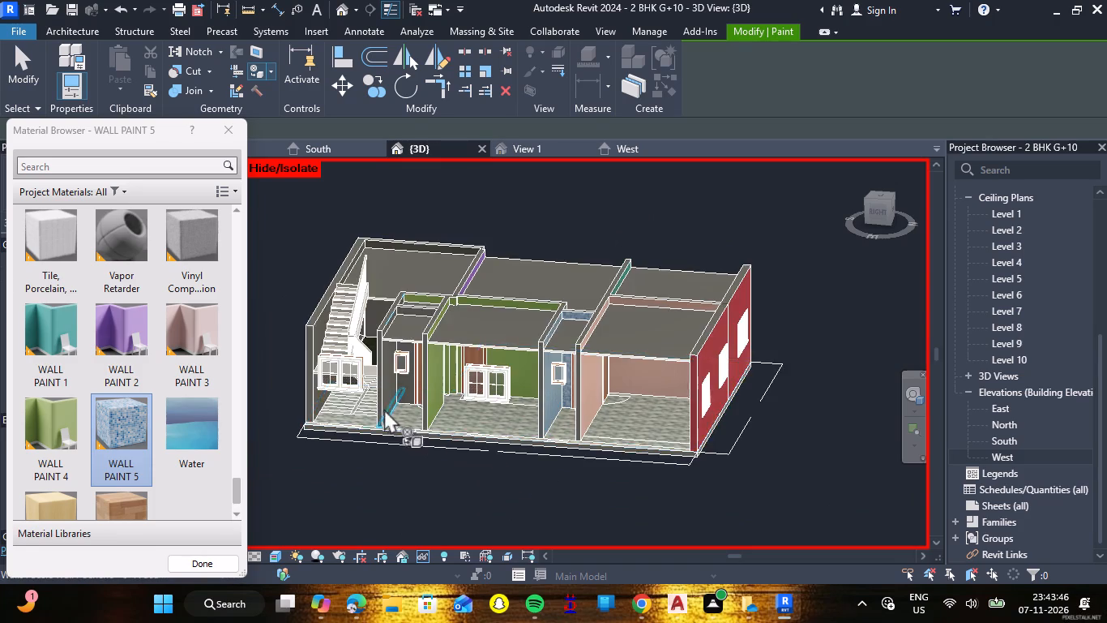
scroll(383, 408, up, 9)
click(386, 401)
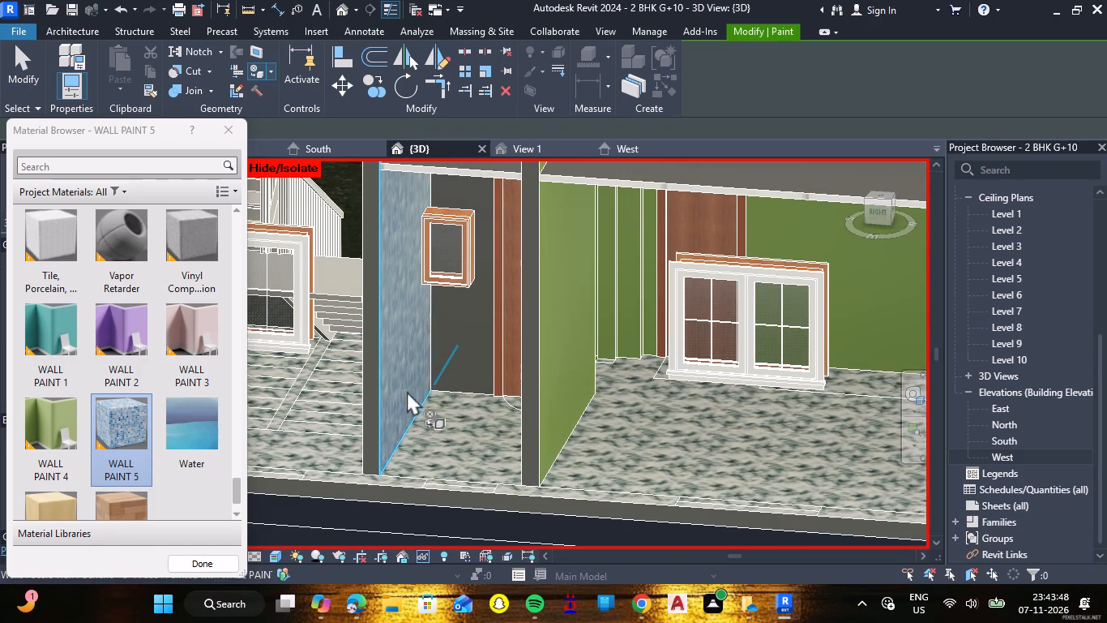
click(465, 350)
shift+right_drag(454, 374, 509, 376)
shift+middle_drag(453, 374, 509, 376)
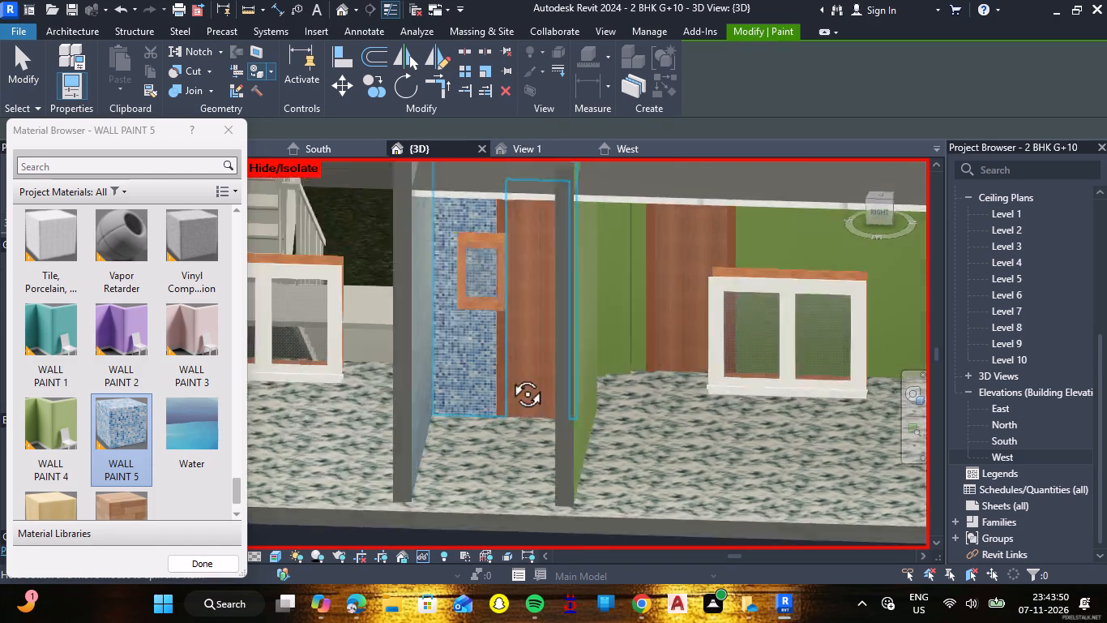
shift+middle_drag(509, 376, 534, 378)
shift+right_drag(509, 376, 534, 378)
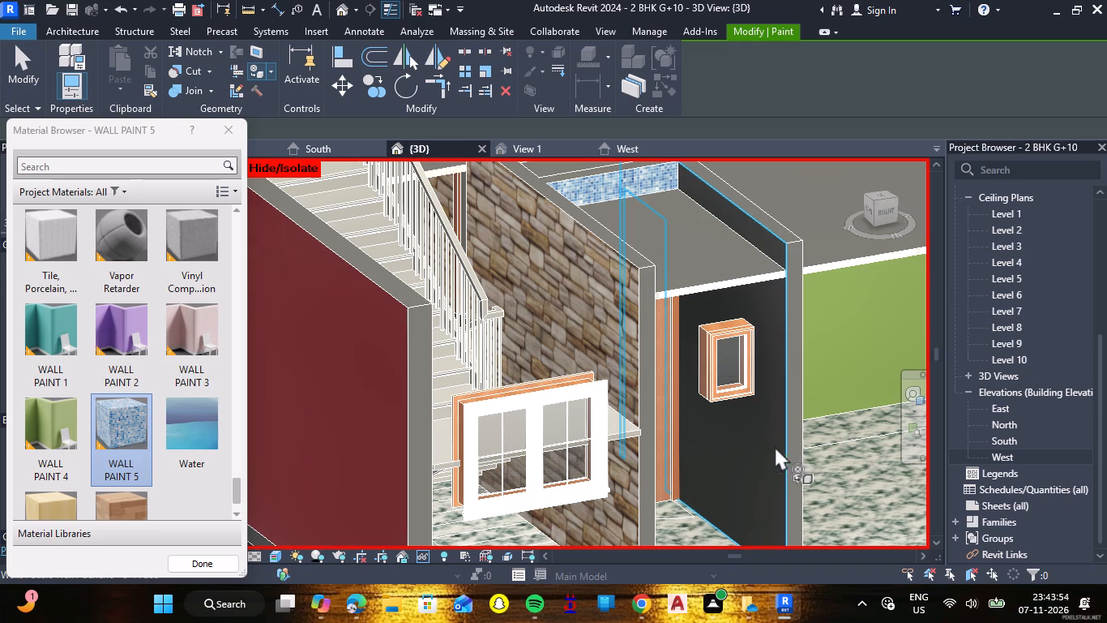
click(705, 472)
Examine the wall finishes around the building's opposite side, including the purple room's upper wall, and end the Paint command.
scroll(716, 466, down, 5)
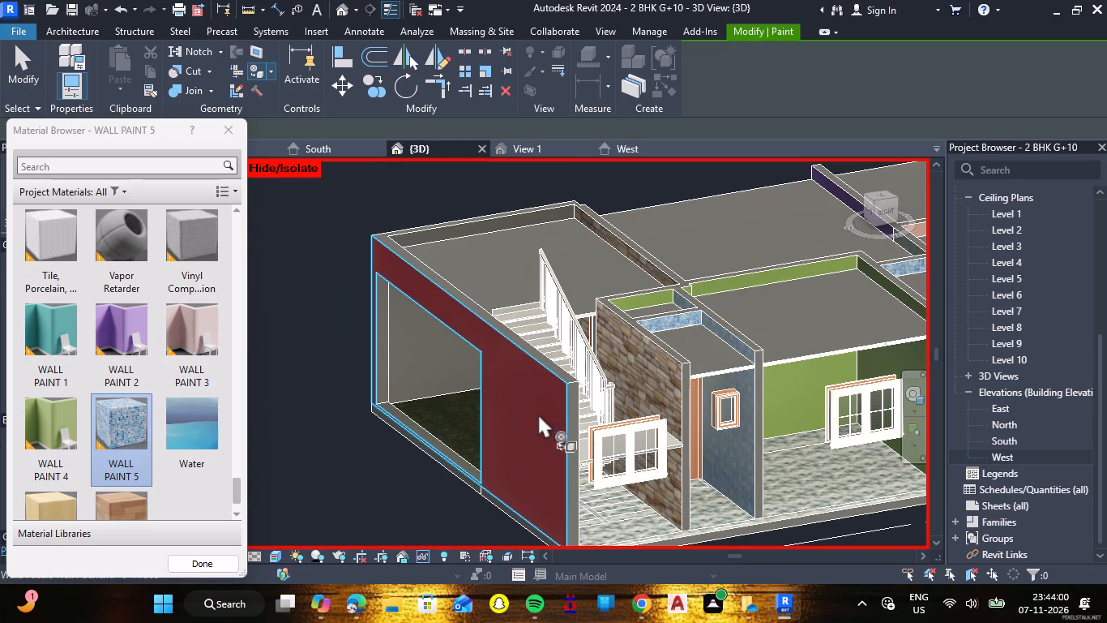
shift+middle_drag(424, 389, 476, 393)
shift+right_drag(424, 389, 476, 393)
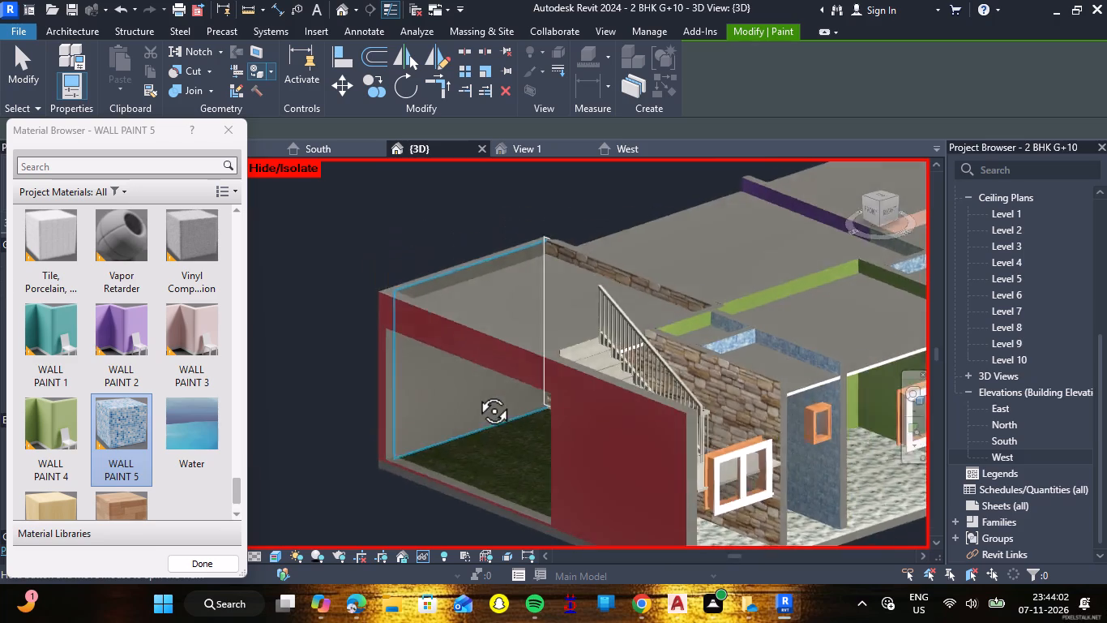
shift+middle_drag(476, 393, 630, 380)
shift+right_drag(476, 393, 630, 380)
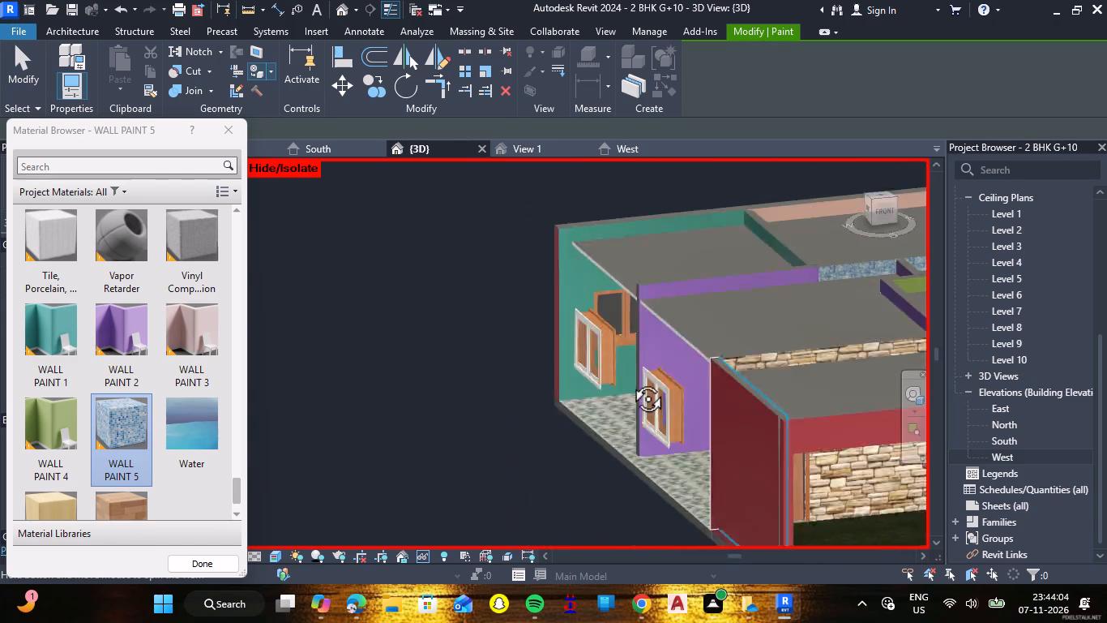
shift+right_drag(630, 380, 706, 378)
shift+middle_drag(630, 380, 706, 378)
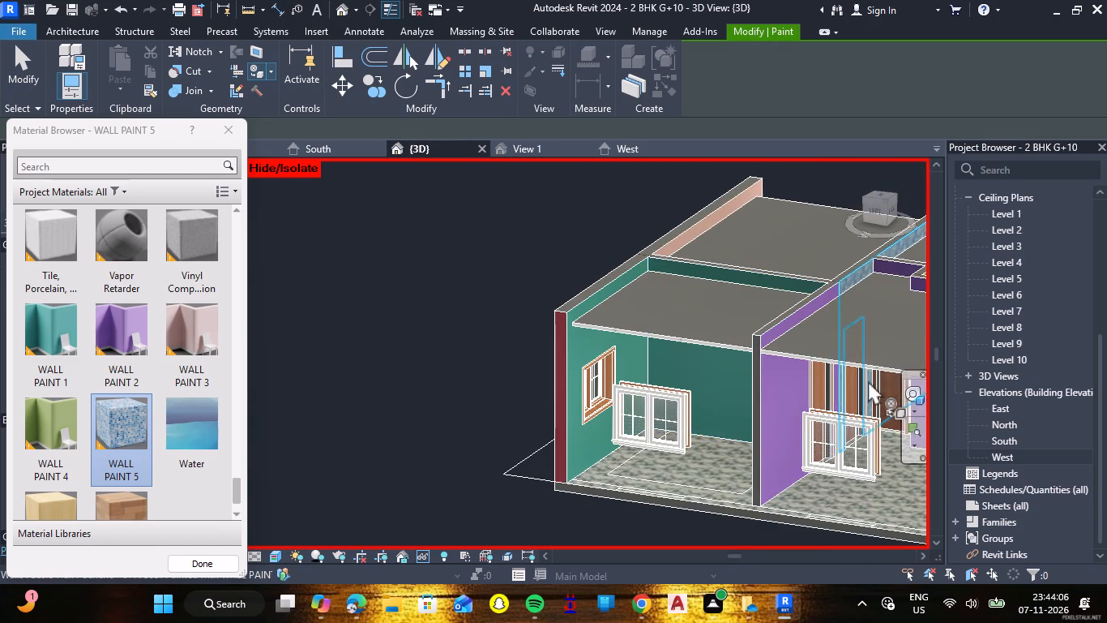
scroll(907, 252, up, 6)
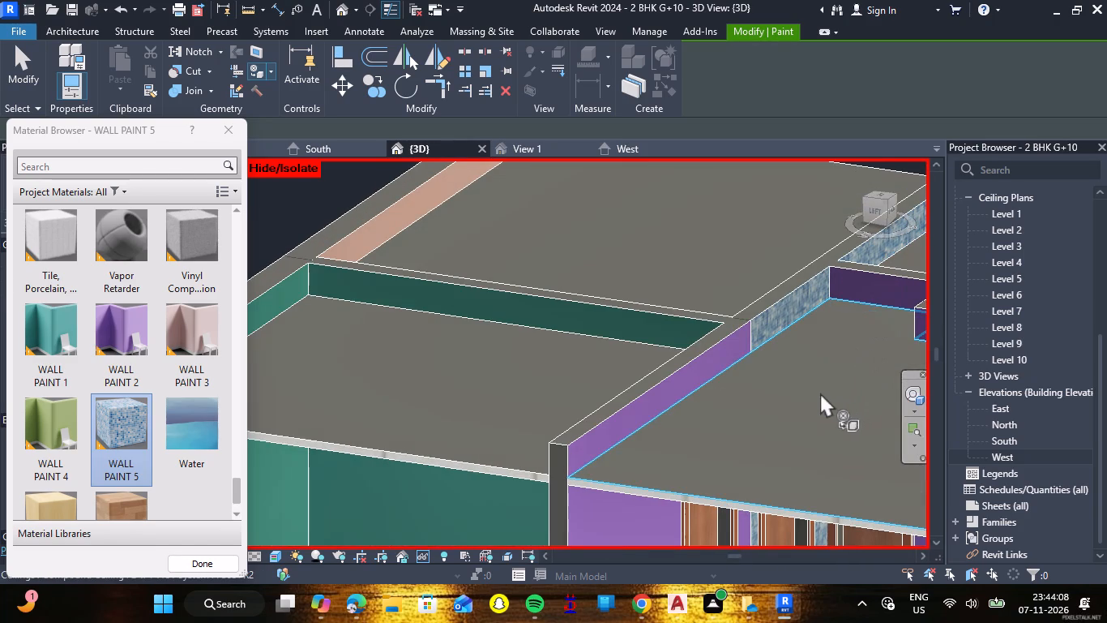
key(Escape)
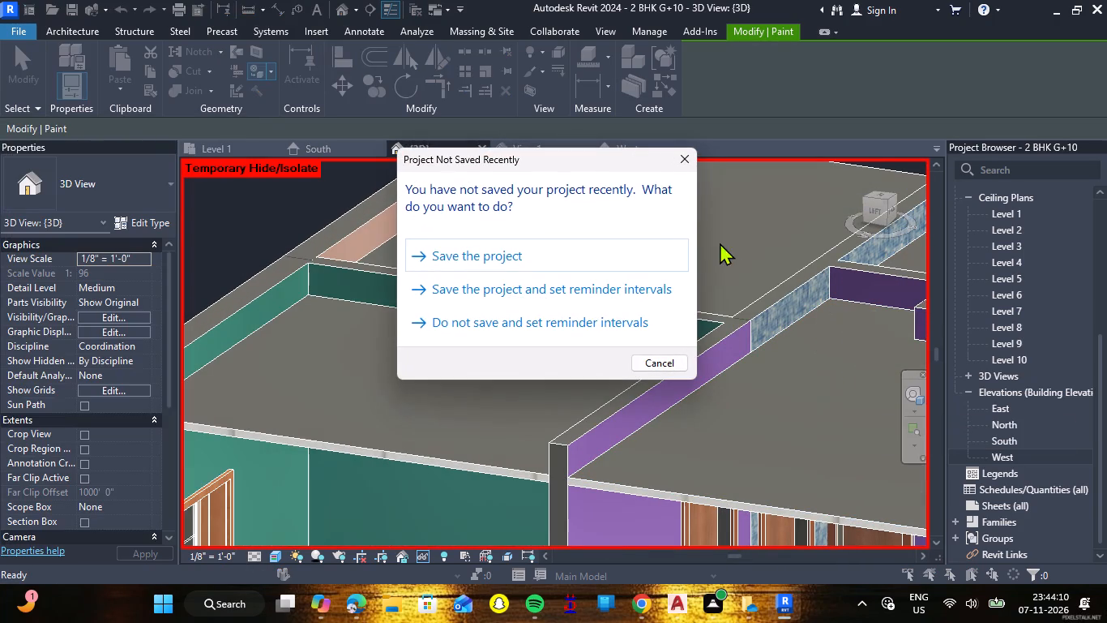
Save the project.
click(646, 255)
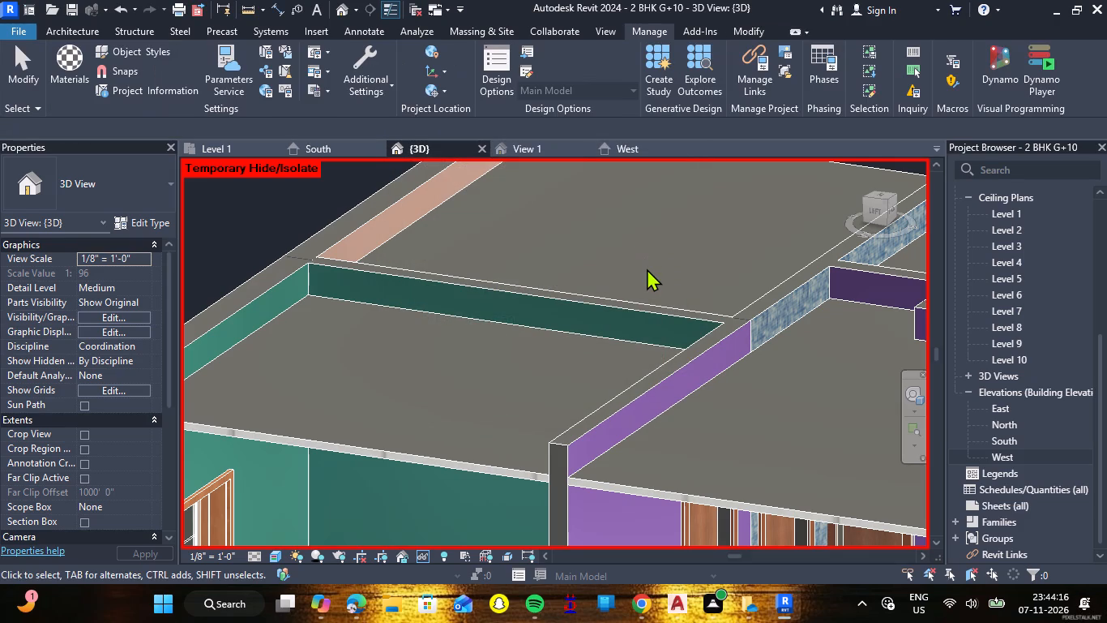
Split the 6" mosaic-painted wall where the purple room's back wall meets it, separating the room's portion from the bathroom's.
scroll(647, 269, down, 4)
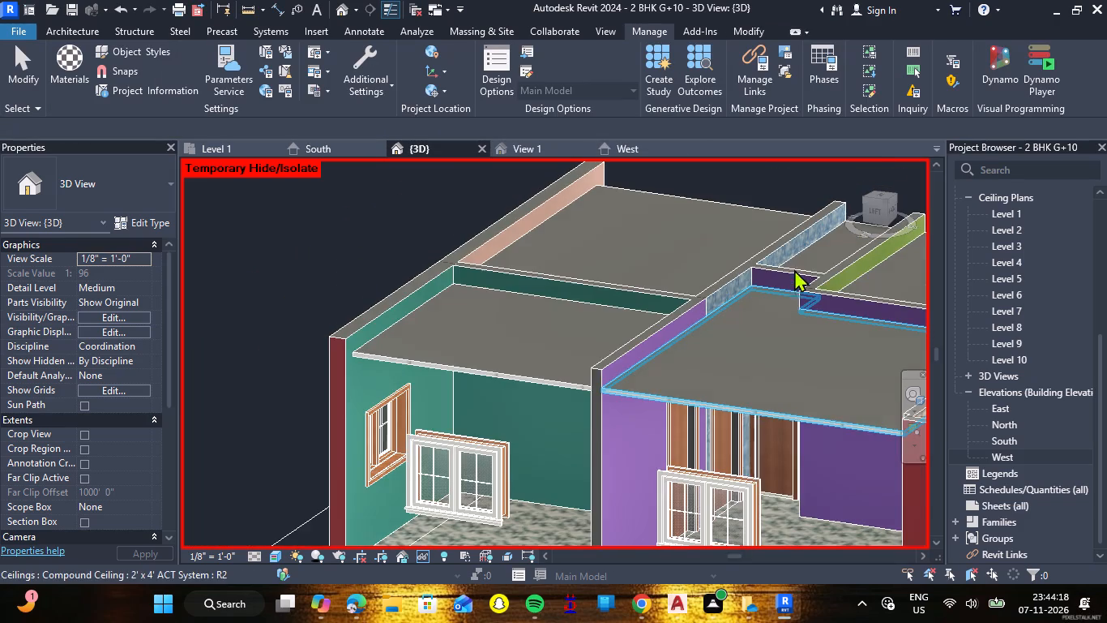
scroll(799, 246, up, 8)
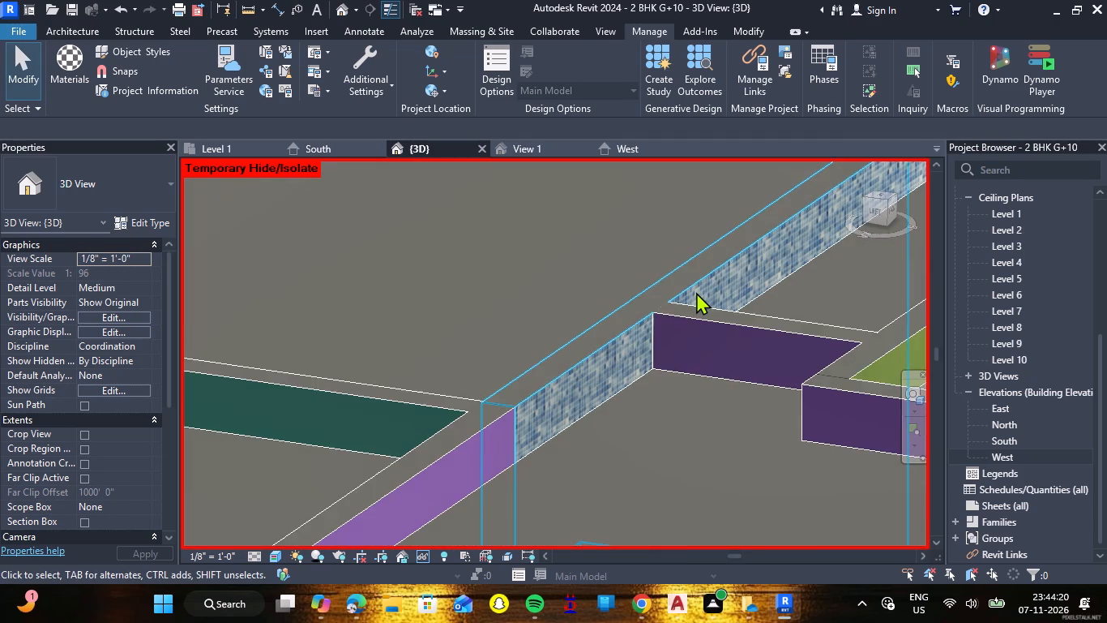
scroll(696, 292, up, 2)
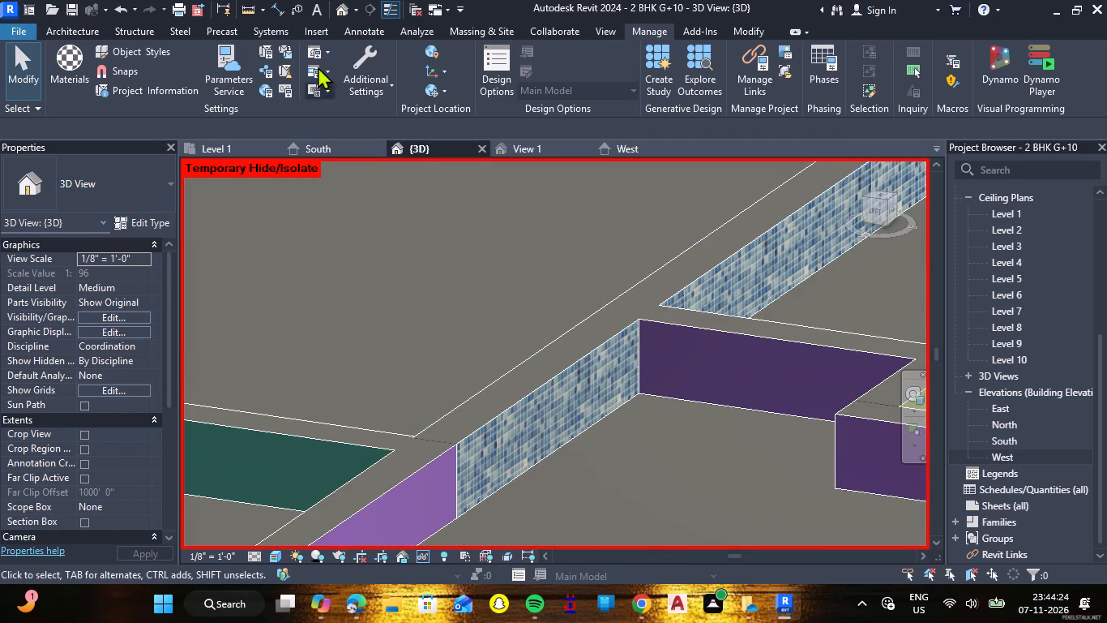
click(746, 19)
click(748, 29)
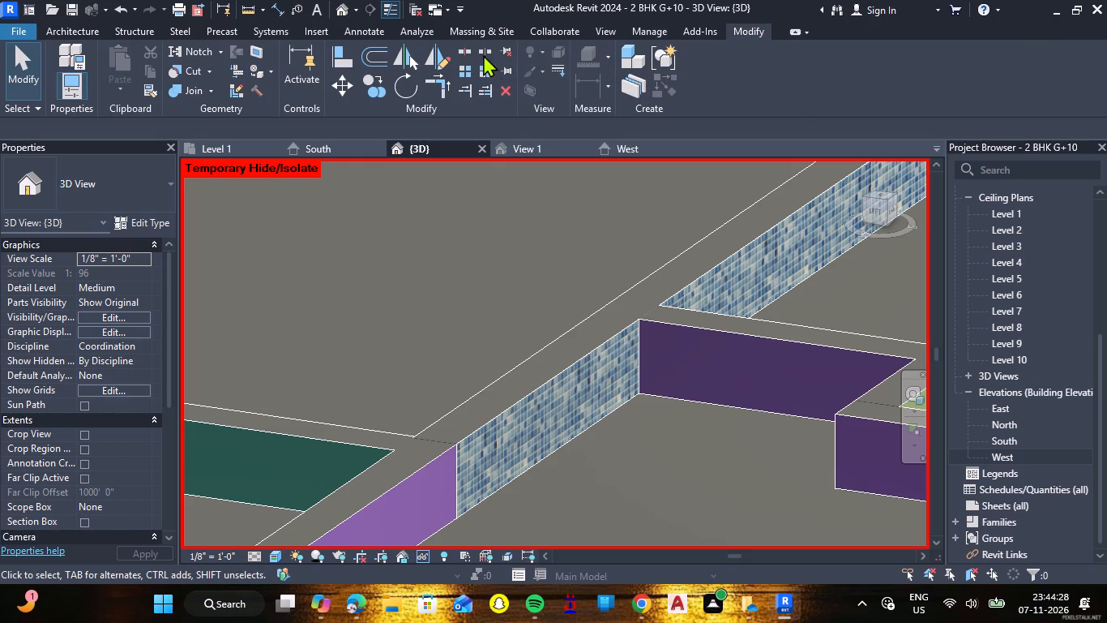
click(458, 48)
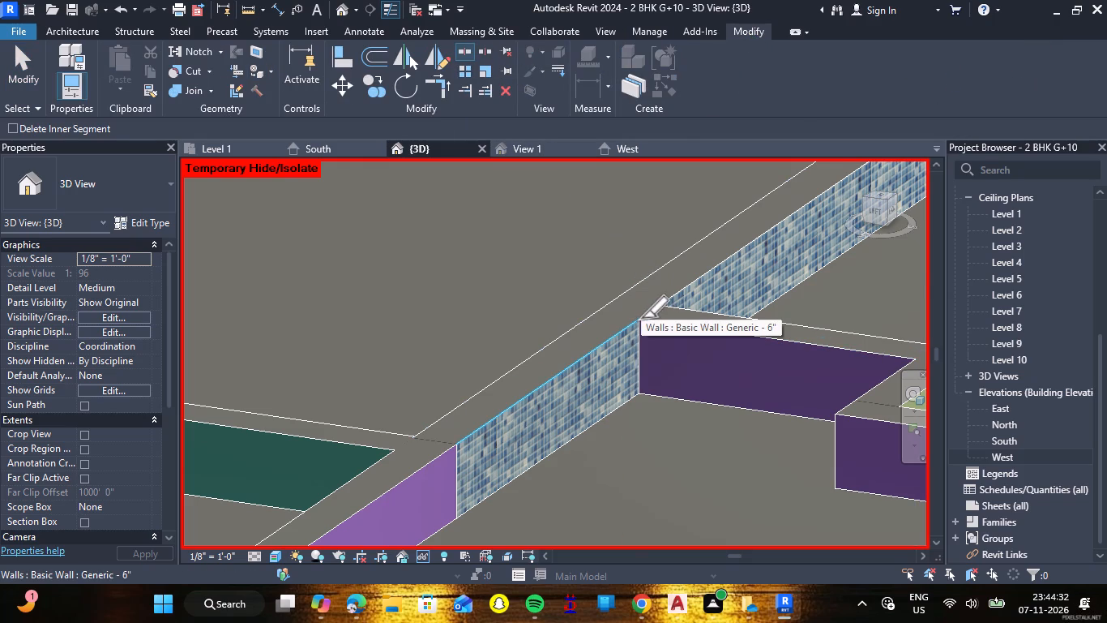
scroll(641, 318, up, 7)
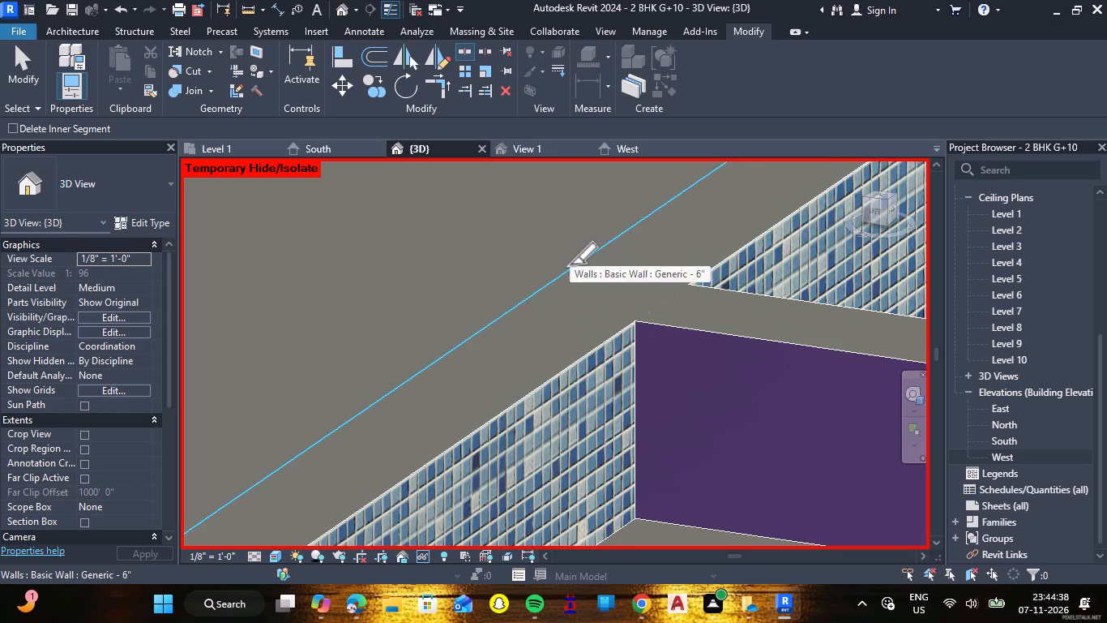
click(570, 268)
scroll(581, 266, down, 6)
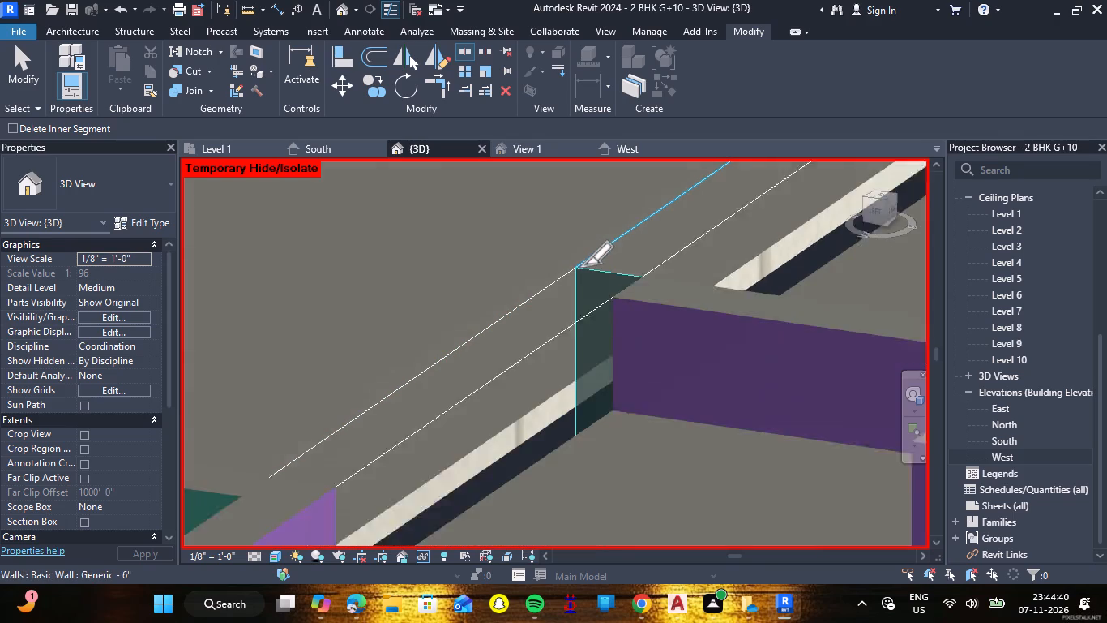
scroll(584, 264, down, 5)
key(Escape)
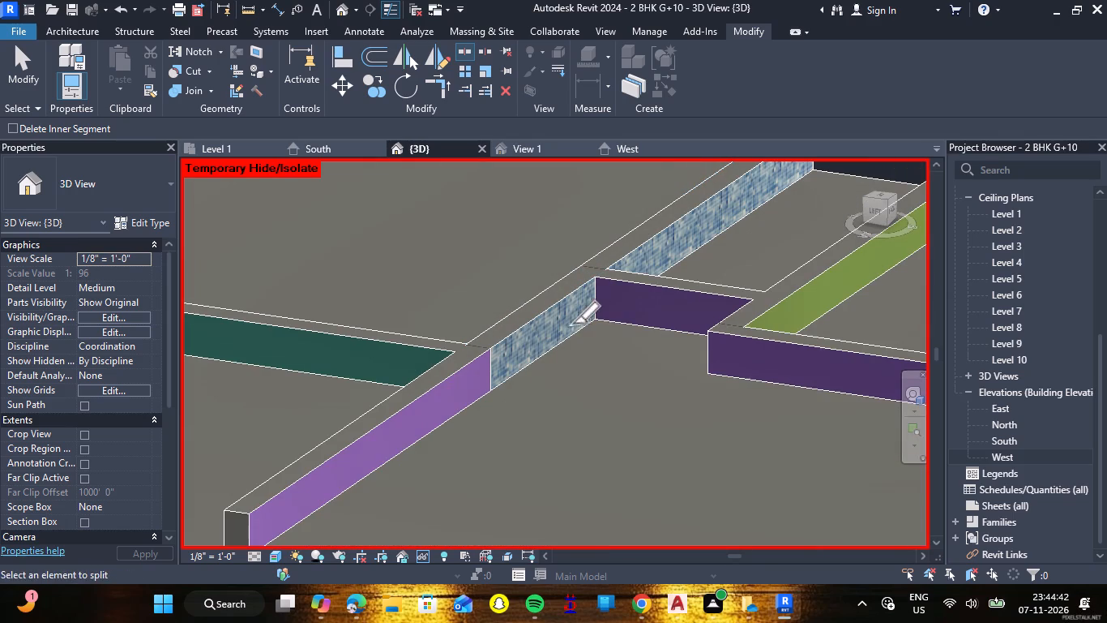
key(Escape)
Paint the split-off mosaic wall segment inside the purple room with WALL PAINT 2.
scroll(573, 324, down, 4)
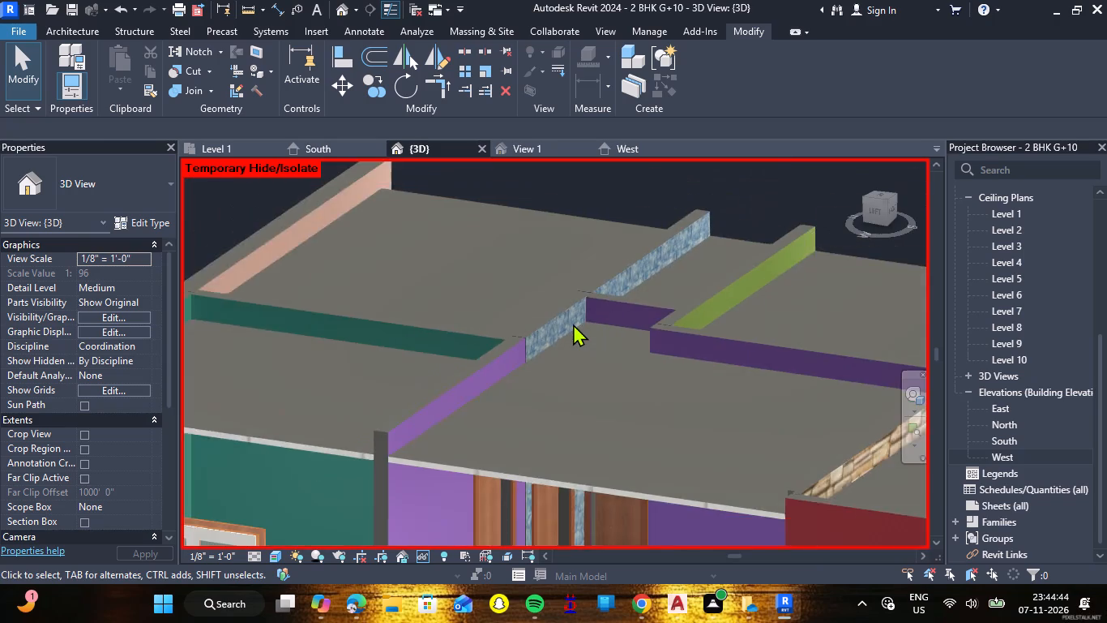
scroll(573, 324, down, 4)
shift+right_drag(603, 497, 603, 493)
shift+middle_drag(603, 497, 603, 493)
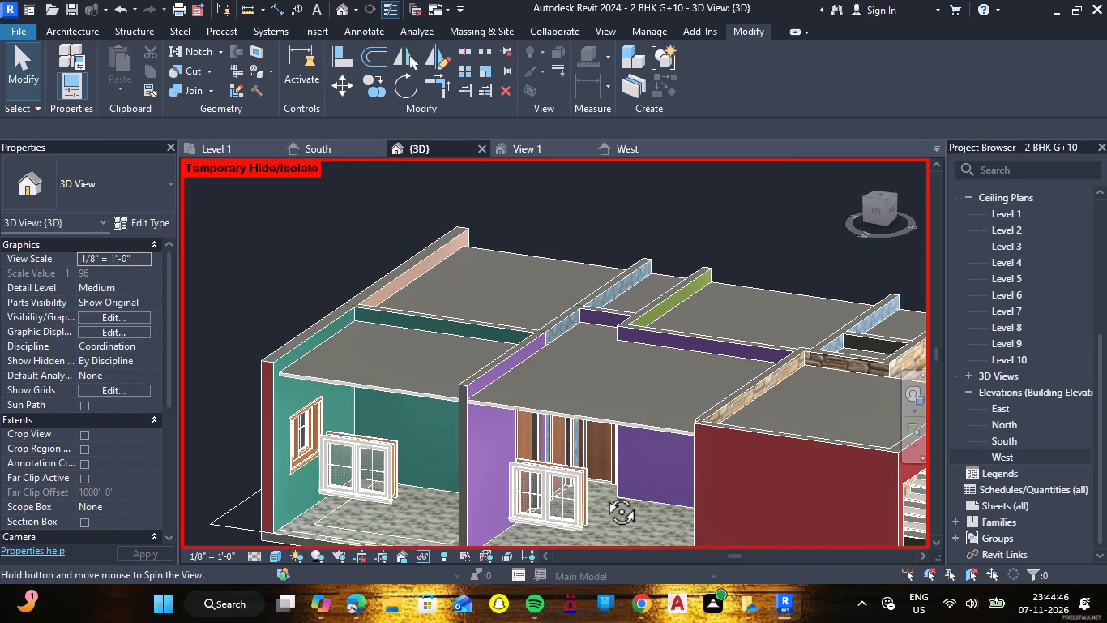
shift+middle_drag(603, 493, 583, 453)
shift+right_drag(603, 493, 583, 453)
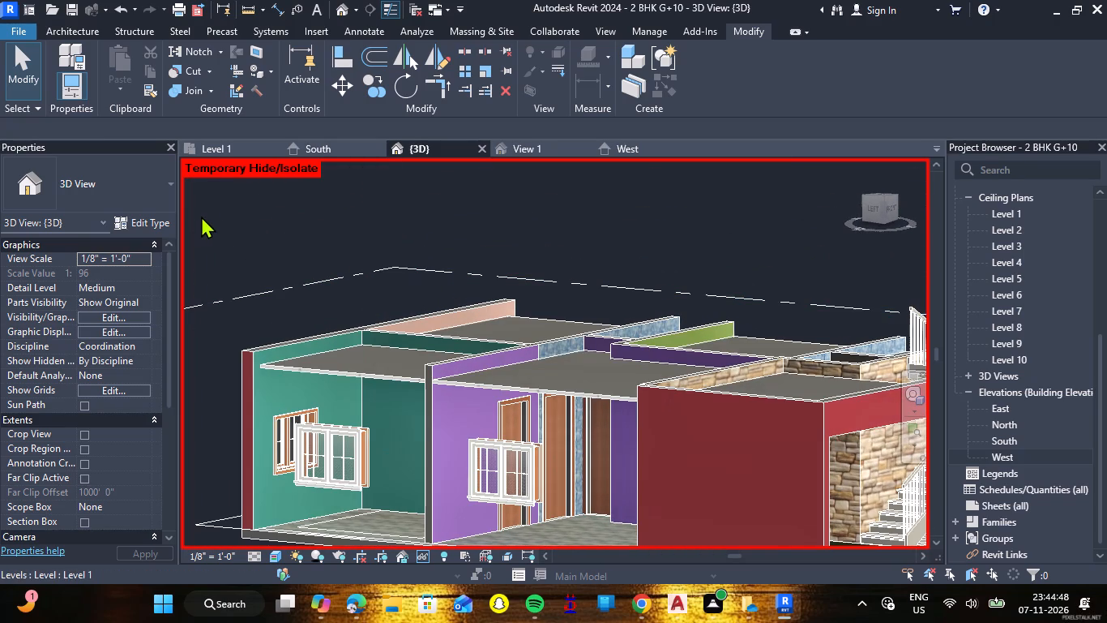
text(PT)
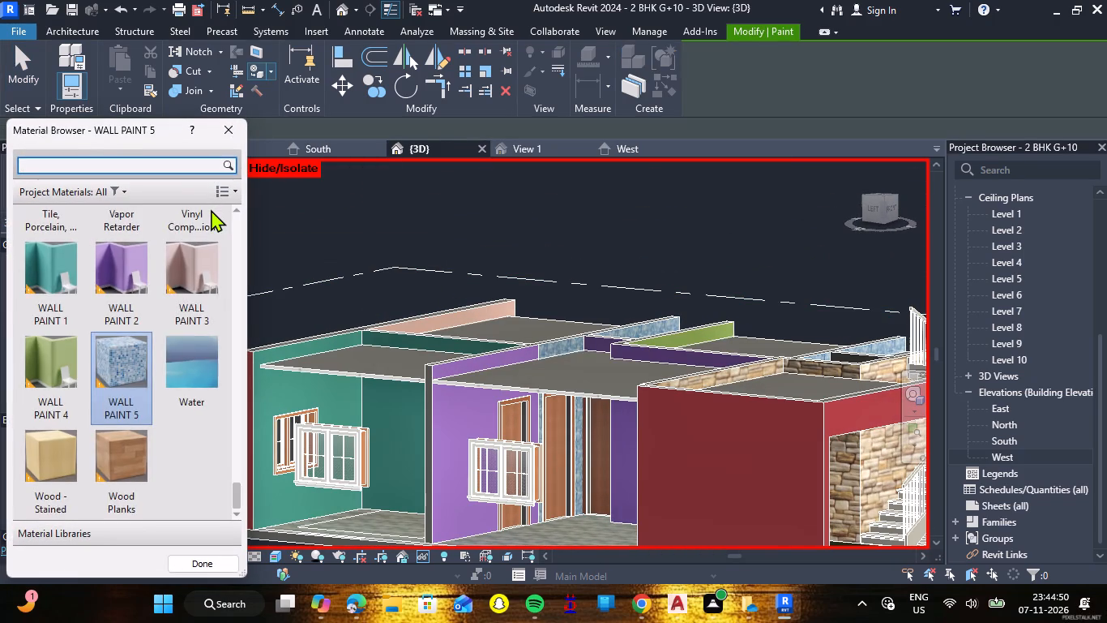
click(107, 349)
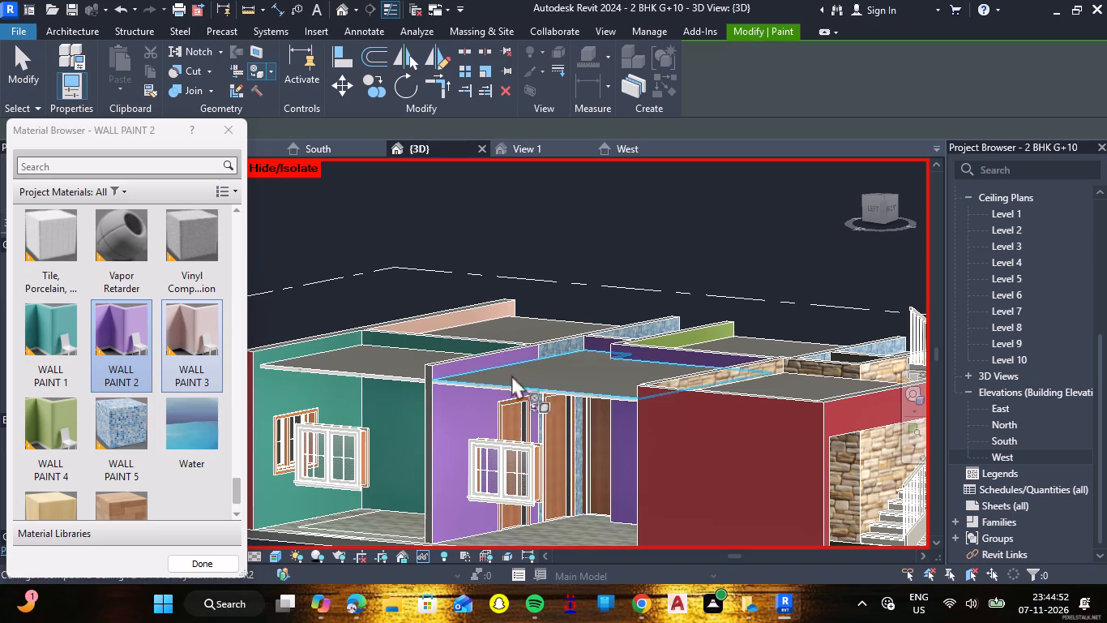
click(551, 348)
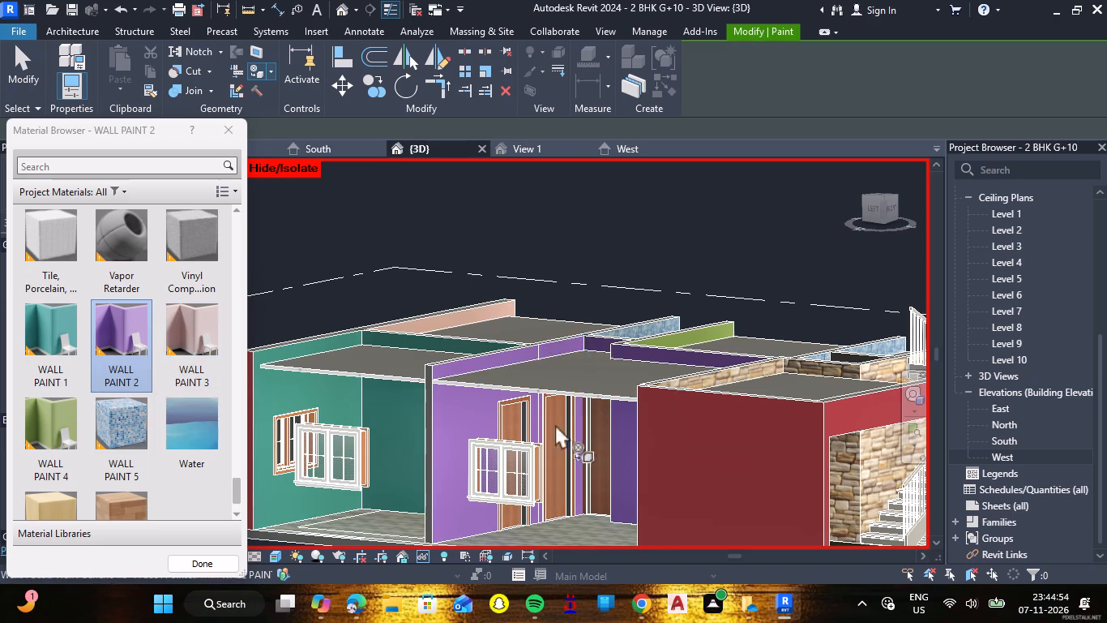
Examine the wall finishes in the purple room and around the building's exterior and stone entrance.
scroll(541, 440, down, 3)
shift+middle_drag(546, 461, 544, 460)
shift+right_drag(546, 461, 544, 460)
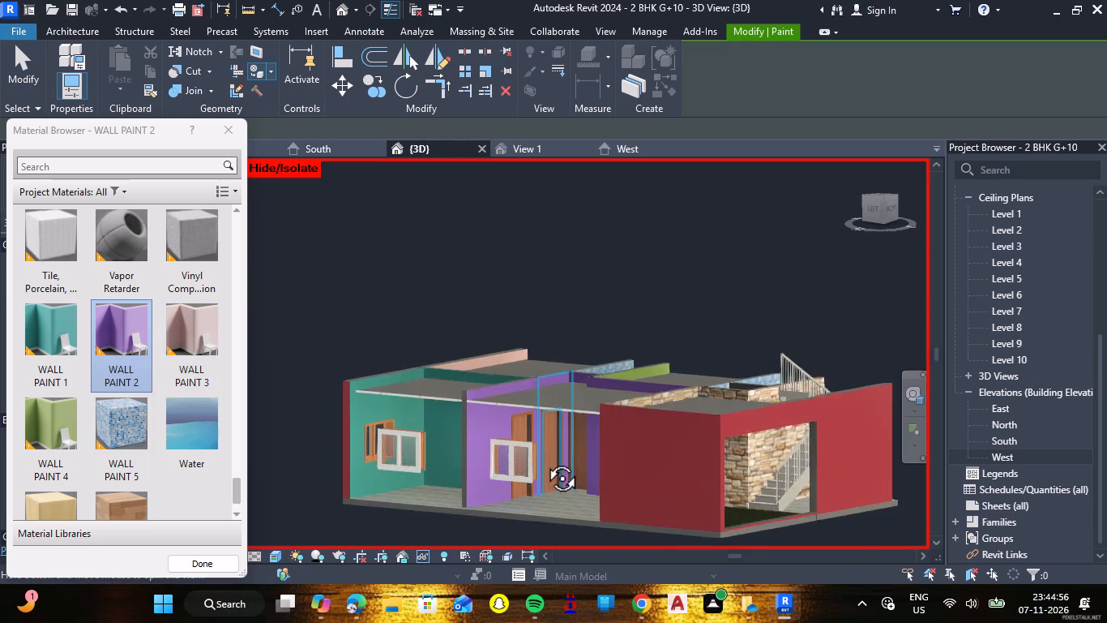
shift+right_drag(544, 460, 694, 489)
shift+middle_drag(544, 460, 694, 489)
scroll(712, 351, up, 13)
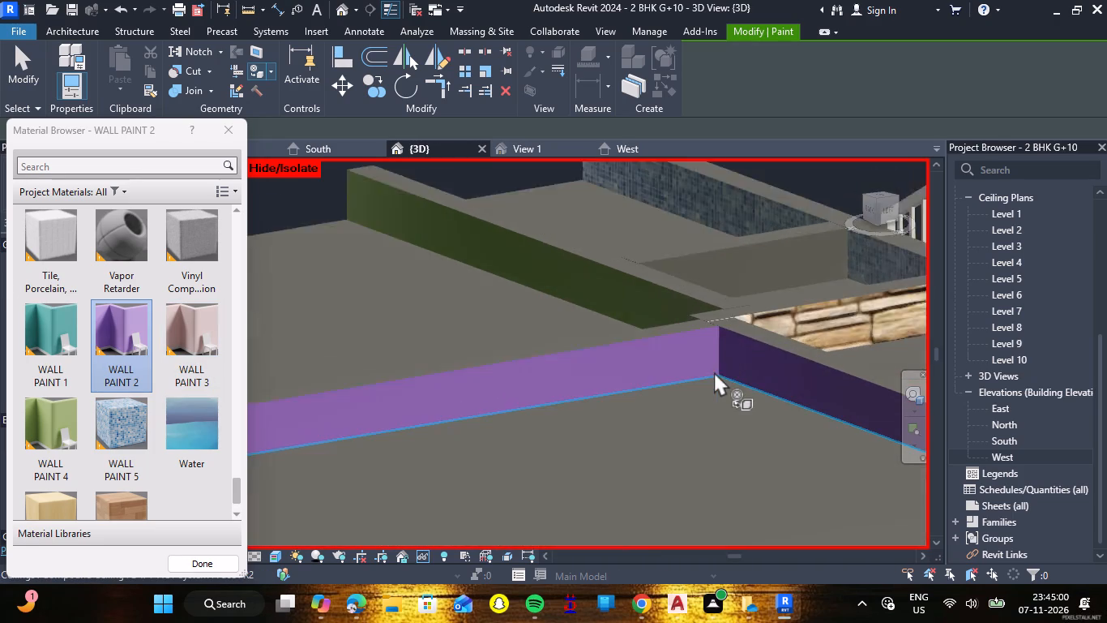
scroll(714, 372, up, 2)
scroll(714, 372, down, 7)
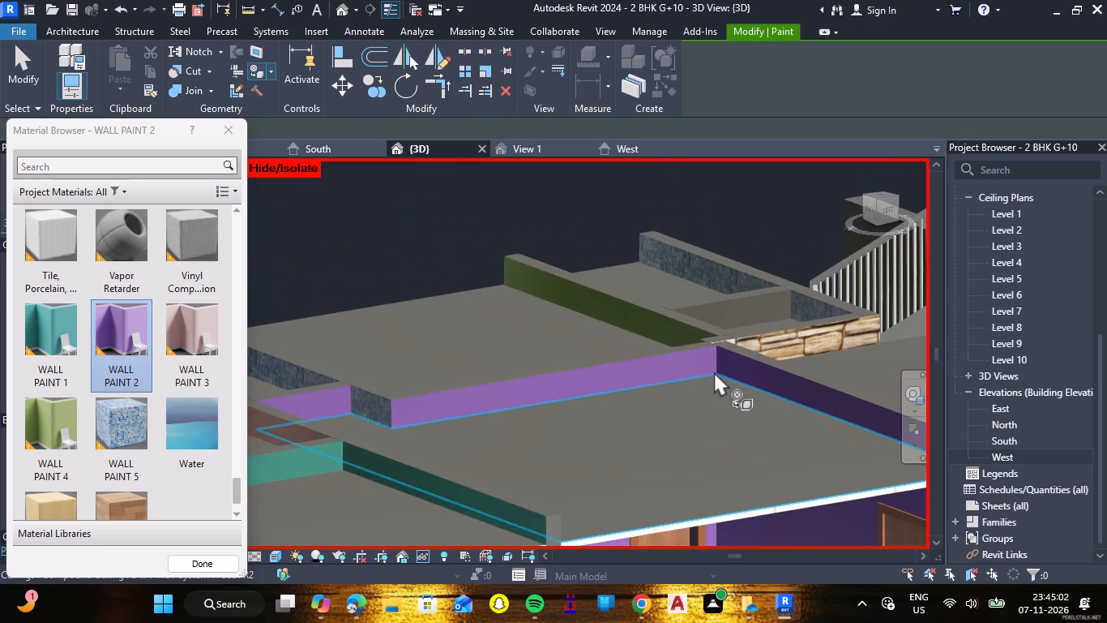
scroll(714, 372, down, 6)
shift+middle_drag(716, 491, 716, 445)
shift+right_drag(716, 491, 716, 445)
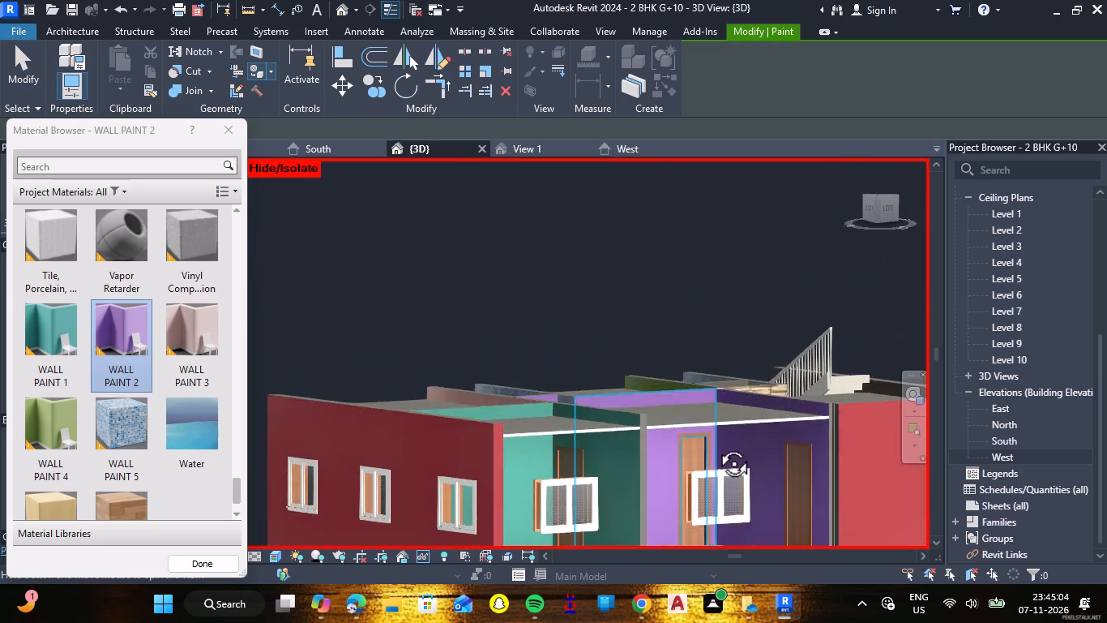
shift+middle_drag(716, 445, 475, 442)
shift+right_drag(716, 445, 475, 442)
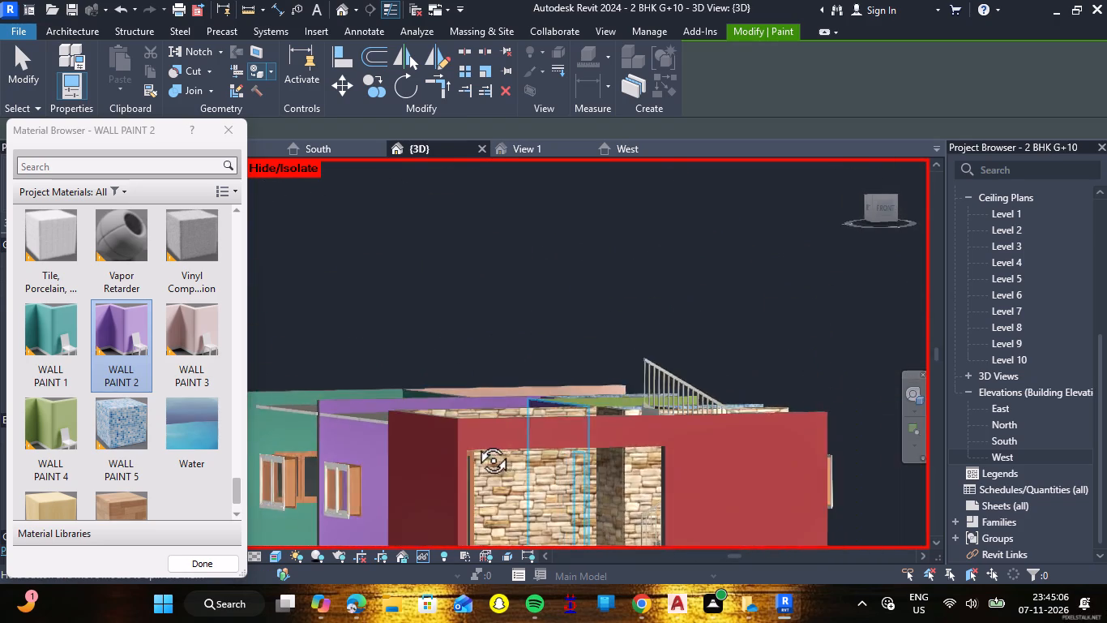
shift+middle_drag(475, 442, 438, 438)
shift+right_drag(475, 442, 438, 438)
shift+scroll(438, 438, up, 1)
scroll(370, 450, up, 5)
scroll(361, 452, down, 8)
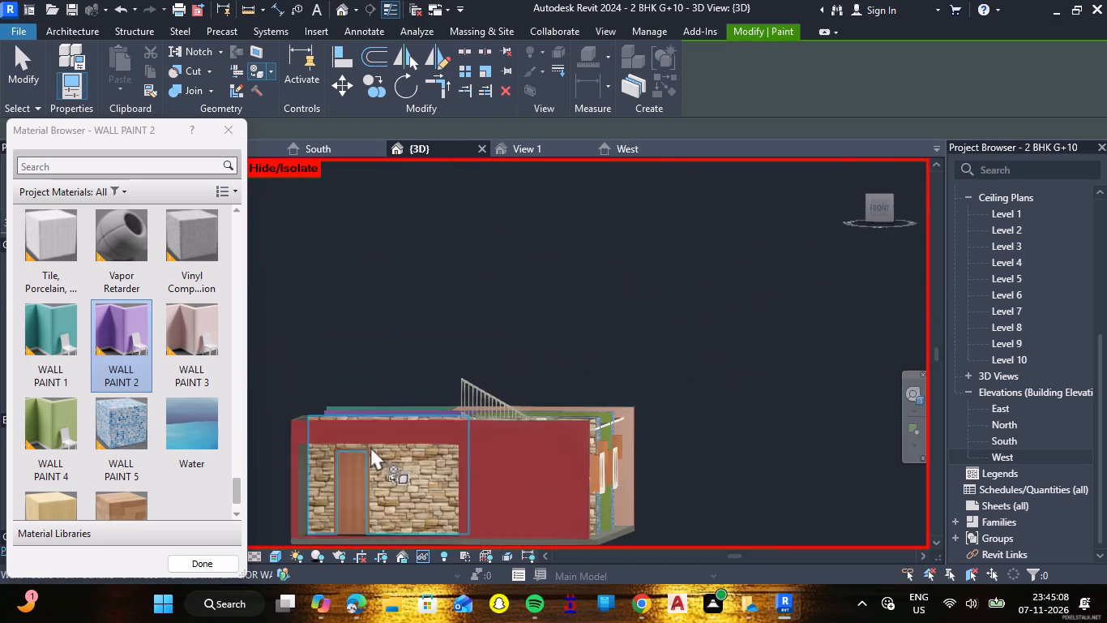
shift+middle_drag(316, 460, 366, 452)
shift+right_drag(316, 461, 366, 452)
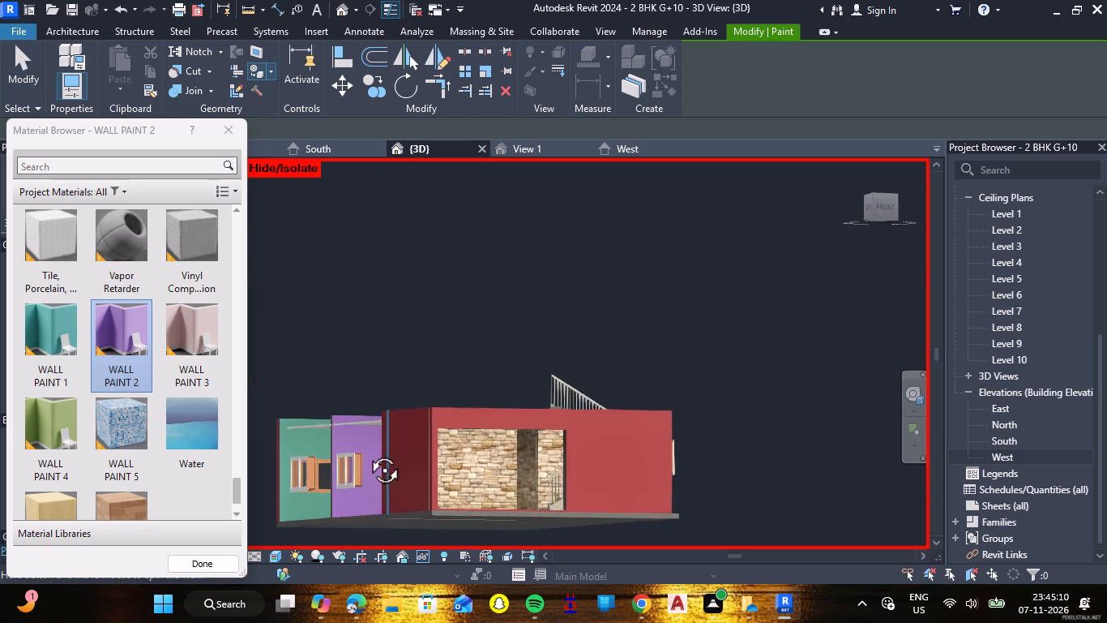
shift+middle_drag(366, 452, 276, 454)
shift+right_drag(366, 452, 276, 454)
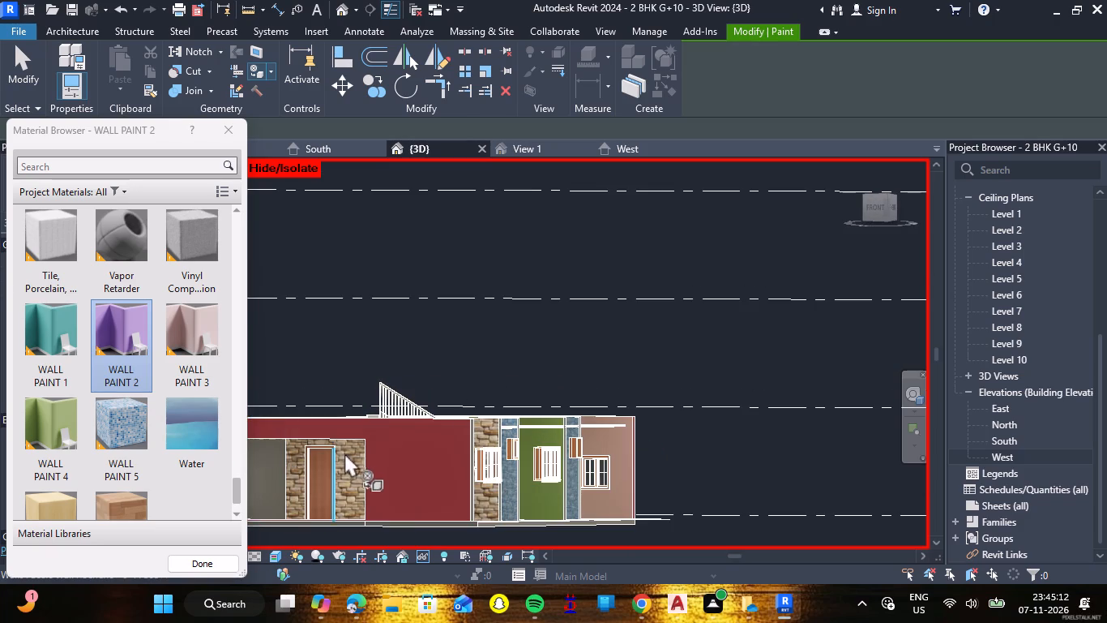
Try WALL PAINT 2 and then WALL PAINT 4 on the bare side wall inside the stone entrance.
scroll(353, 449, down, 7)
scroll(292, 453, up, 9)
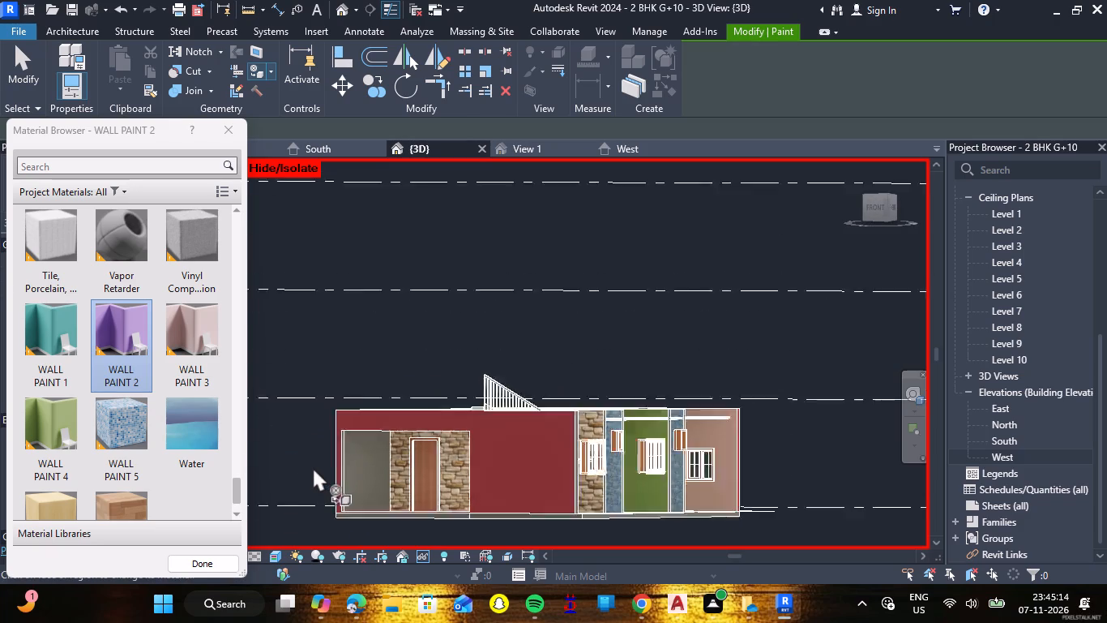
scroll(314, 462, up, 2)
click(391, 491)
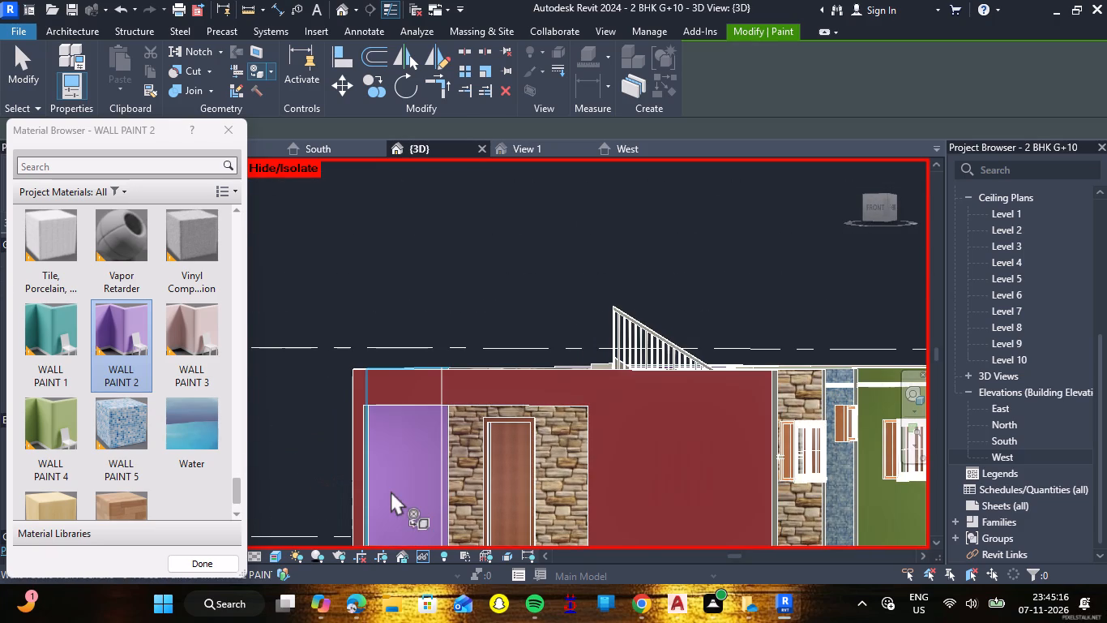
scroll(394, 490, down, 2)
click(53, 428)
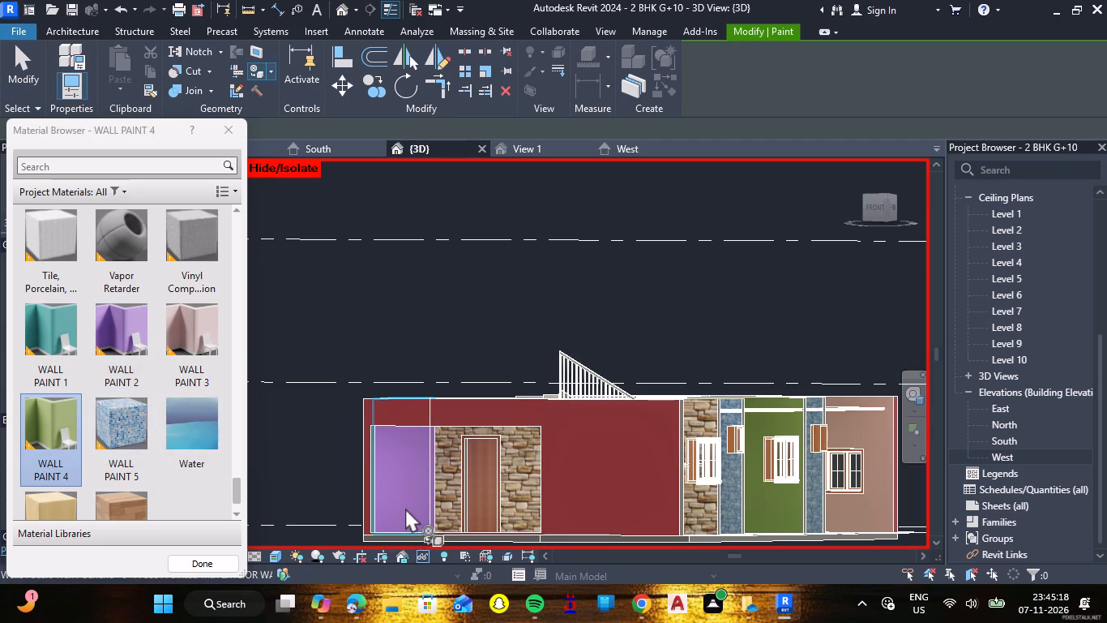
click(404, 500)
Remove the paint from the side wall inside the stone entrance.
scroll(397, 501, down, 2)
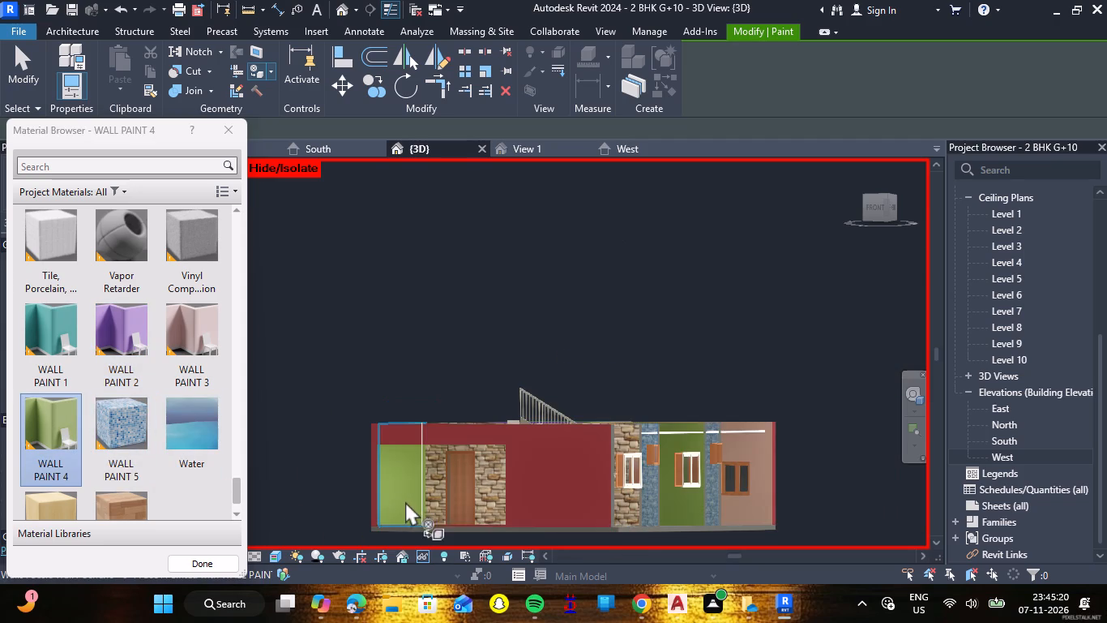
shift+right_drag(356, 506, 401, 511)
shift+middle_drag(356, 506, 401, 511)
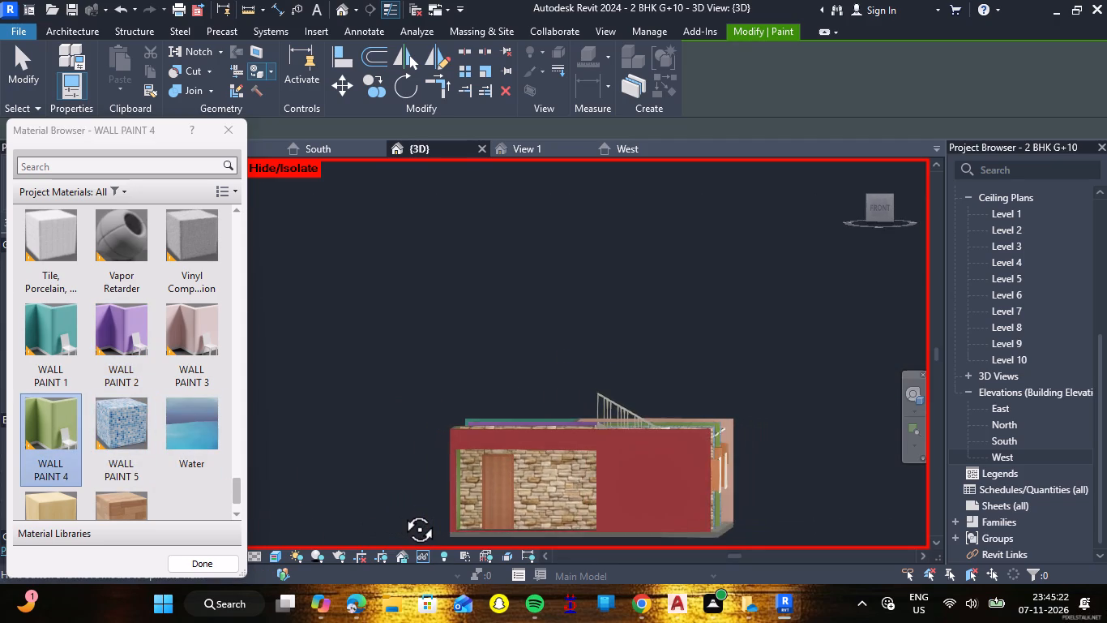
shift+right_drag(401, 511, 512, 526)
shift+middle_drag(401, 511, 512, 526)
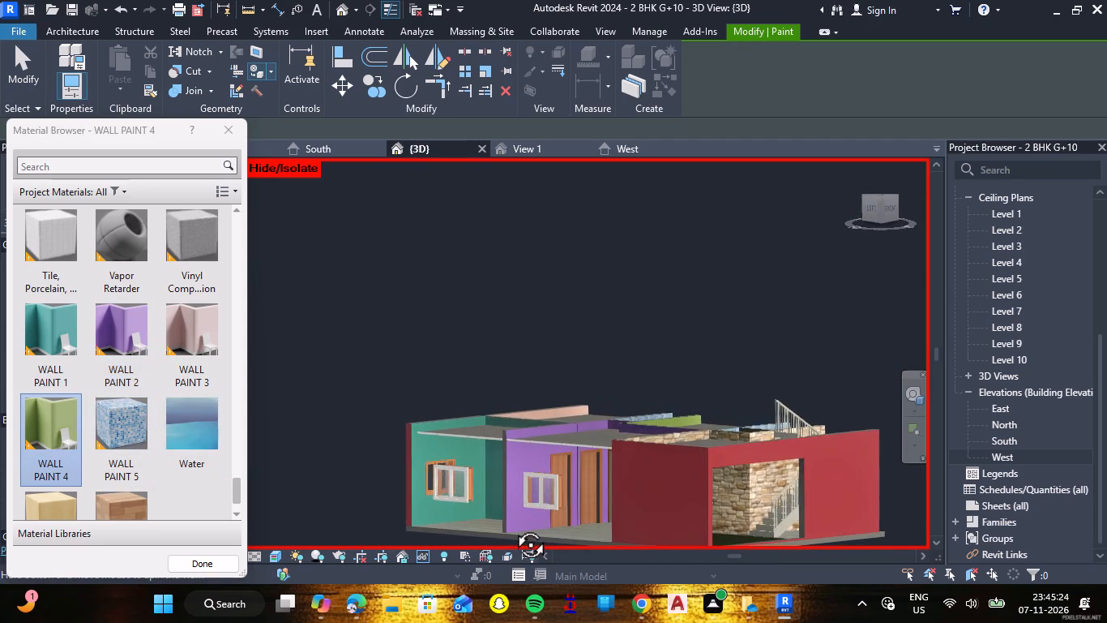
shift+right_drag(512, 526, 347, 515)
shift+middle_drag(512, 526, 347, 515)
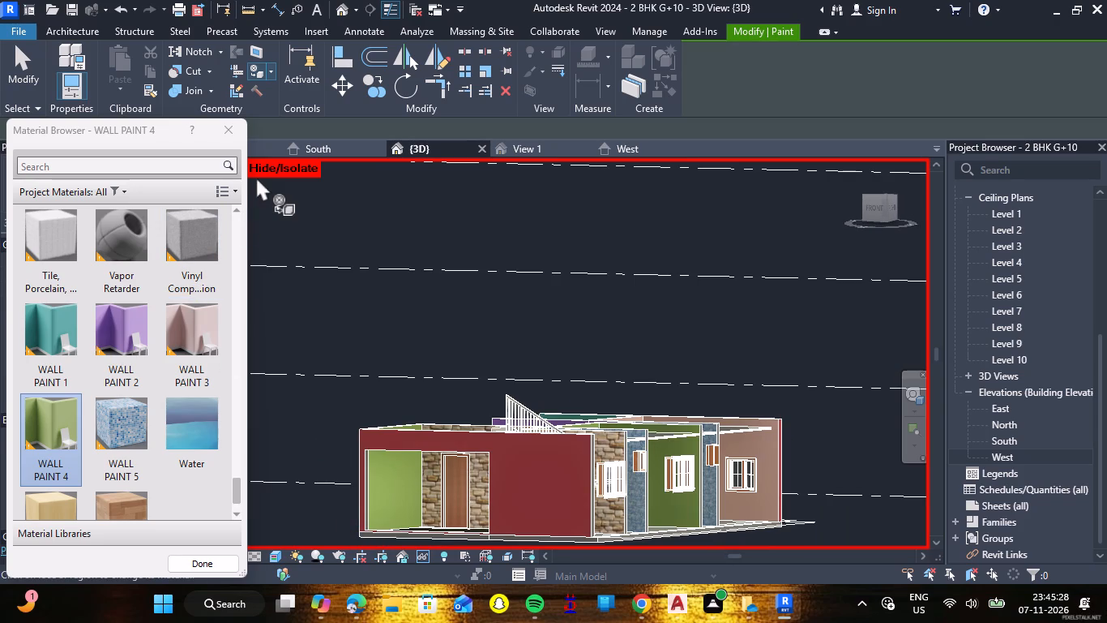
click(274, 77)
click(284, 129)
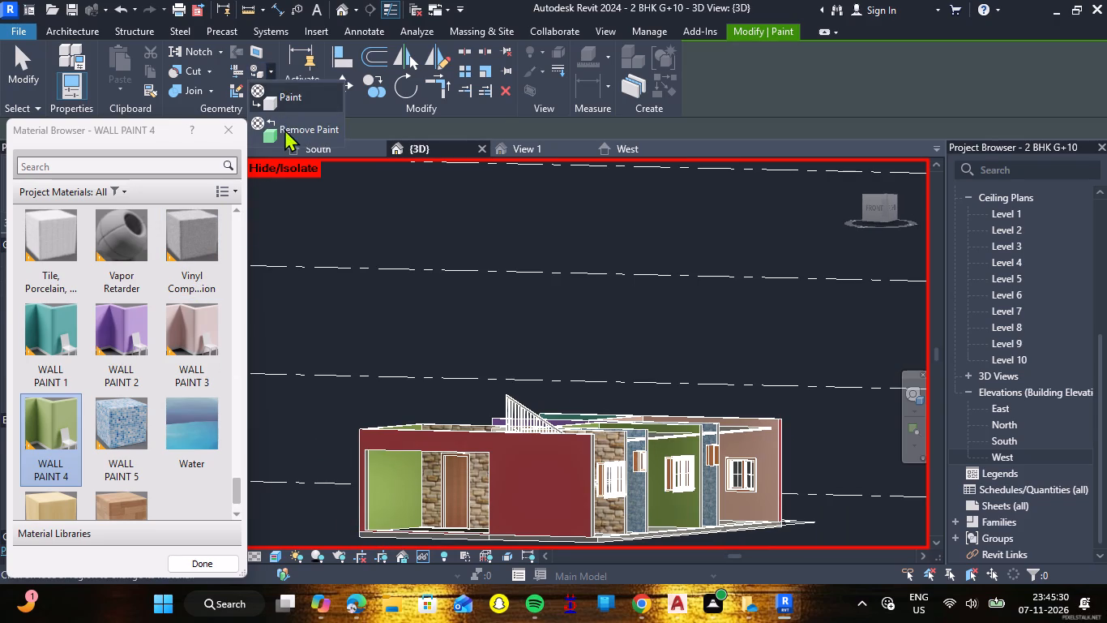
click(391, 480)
Split the red 9" front wall beside the entrance opening, about 6" from its corner end.
scroll(412, 518, up, 2)
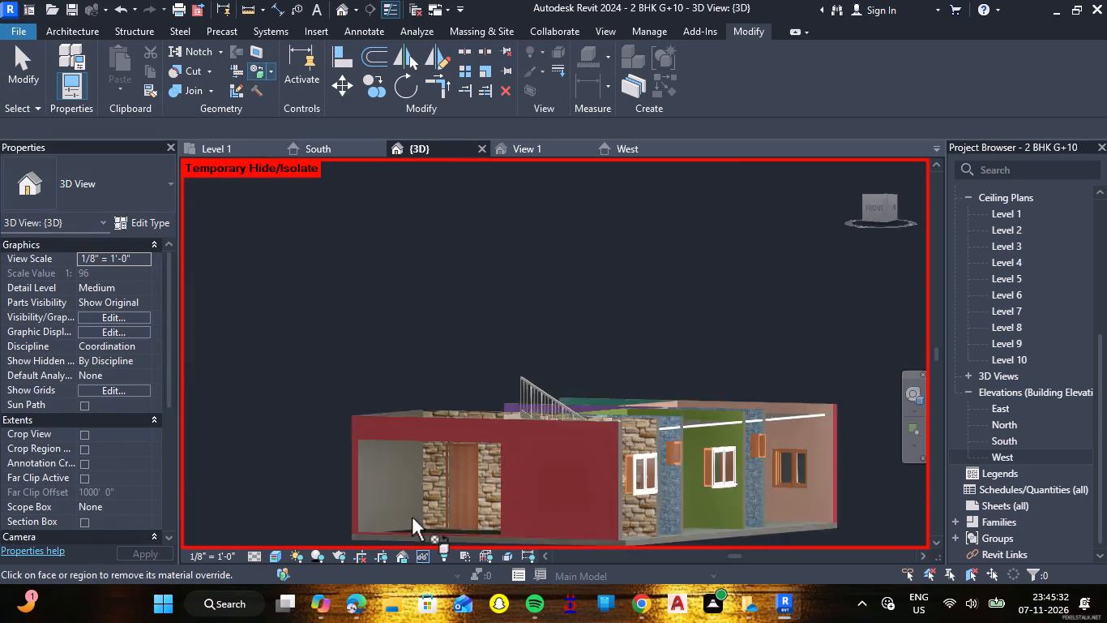
scroll(412, 518, up, 4)
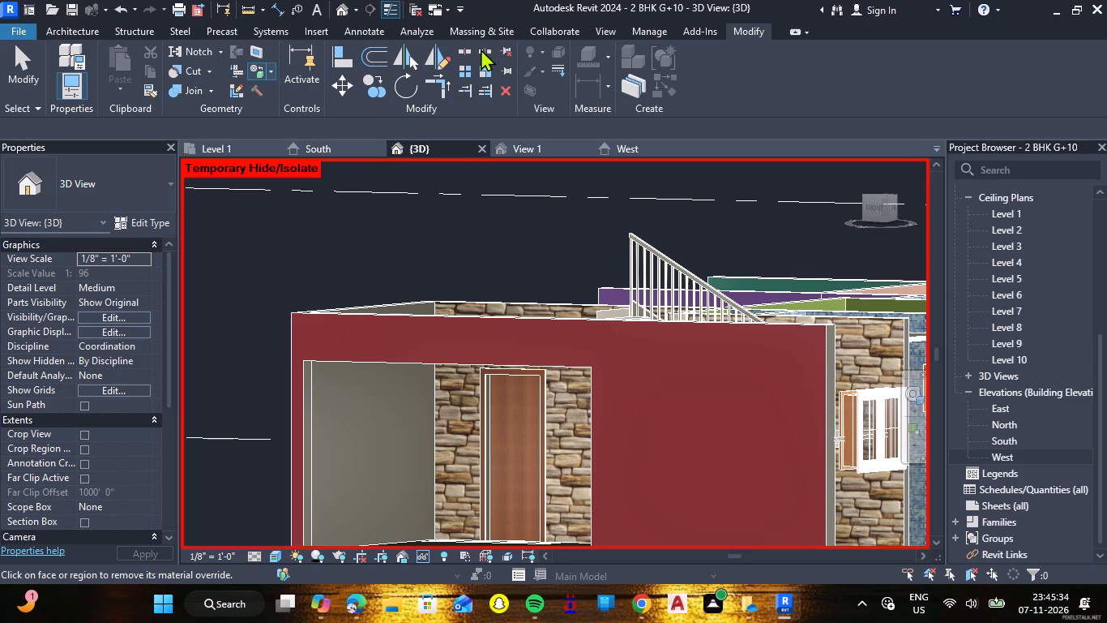
click(469, 54)
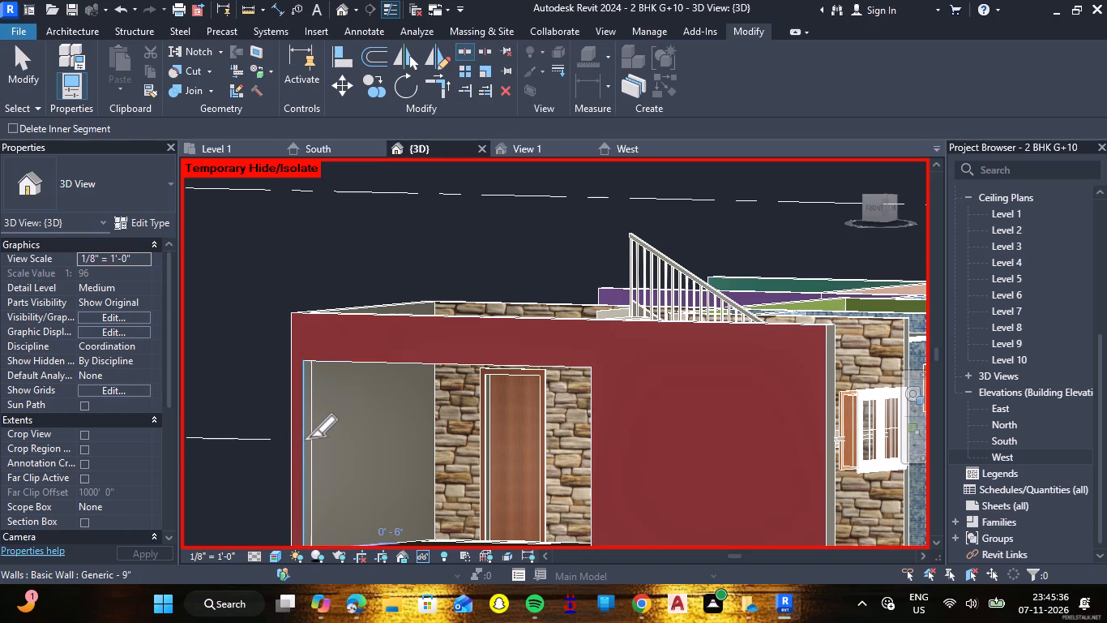
click(308, 437)
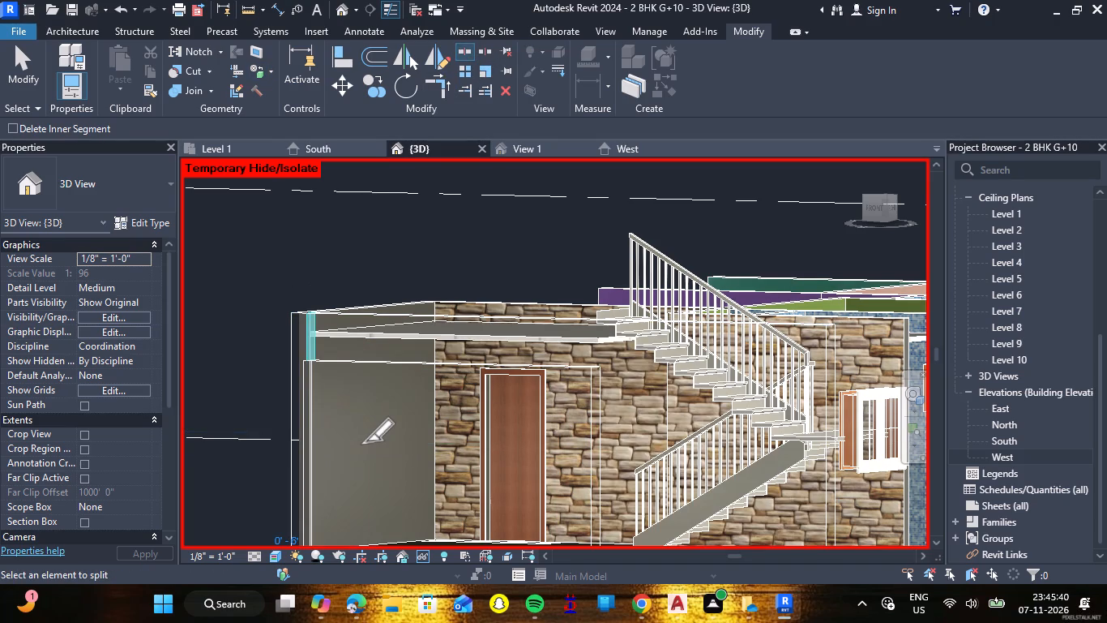
key(Escape)
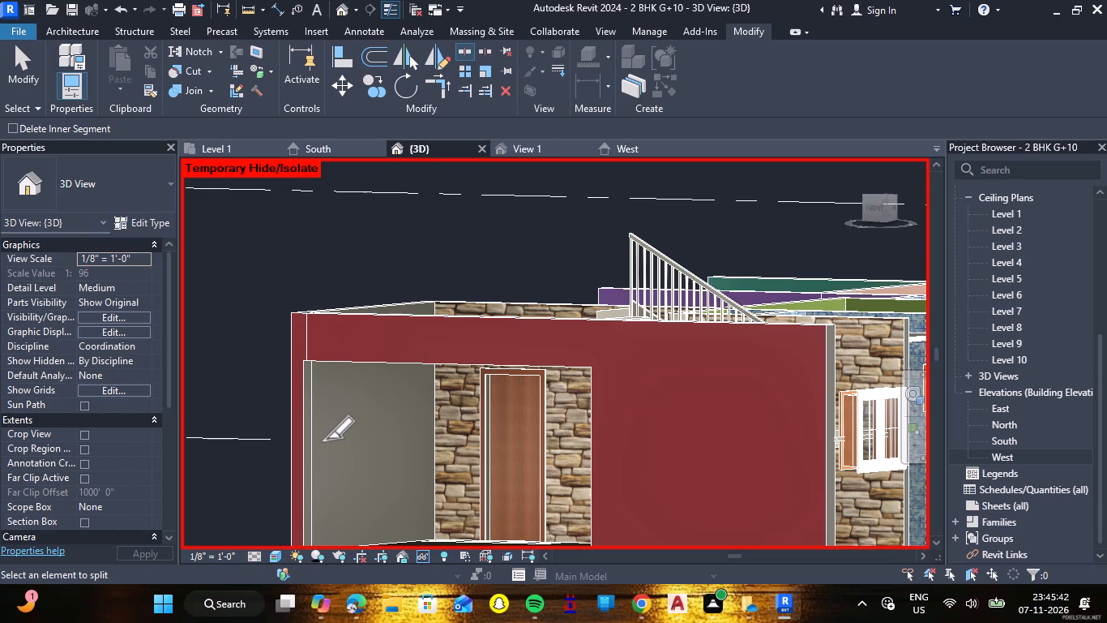
Undo the split of the red front wall beside the entrance opening.
key(ctrl+z)
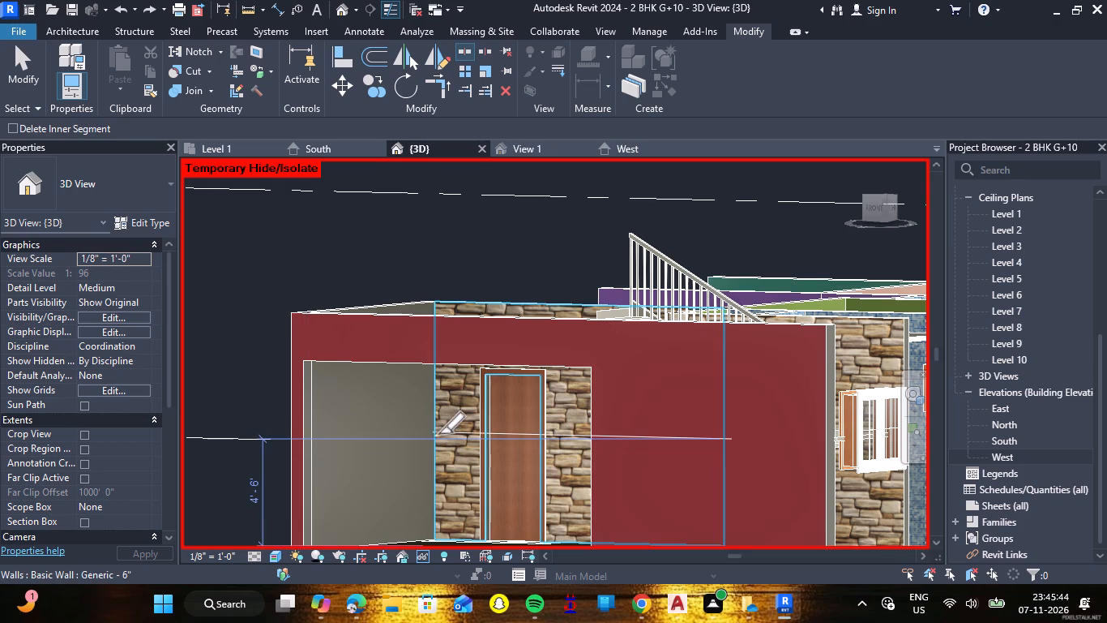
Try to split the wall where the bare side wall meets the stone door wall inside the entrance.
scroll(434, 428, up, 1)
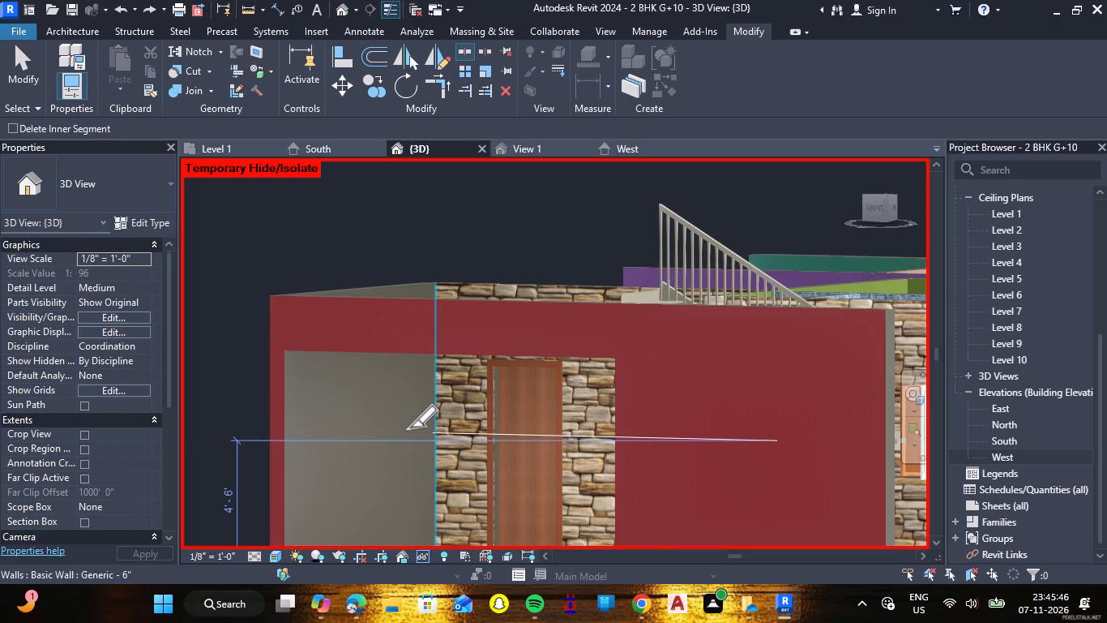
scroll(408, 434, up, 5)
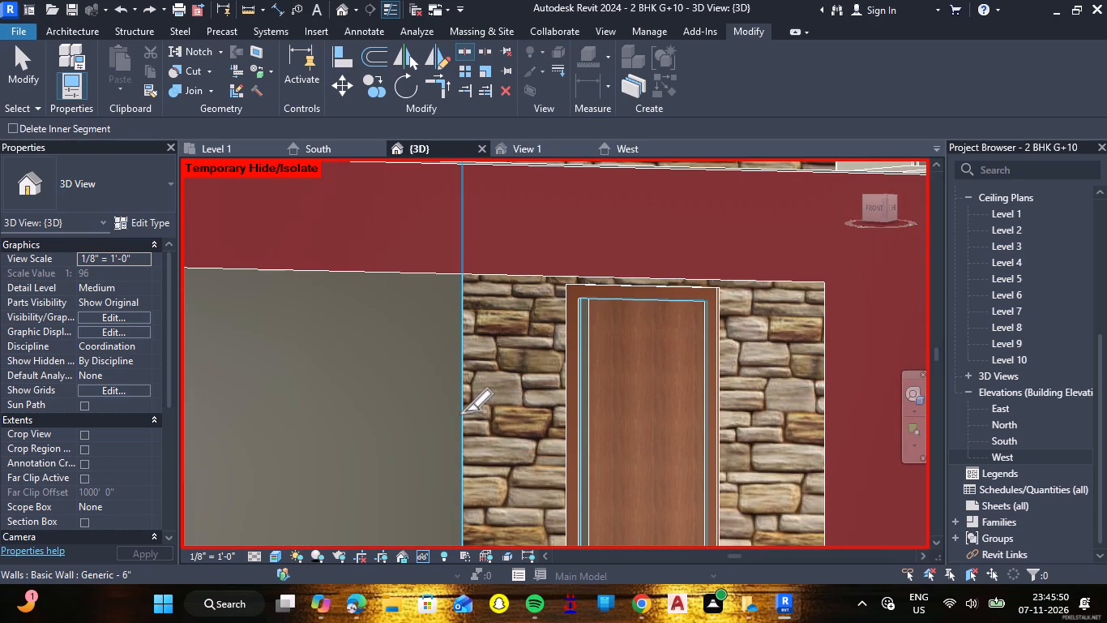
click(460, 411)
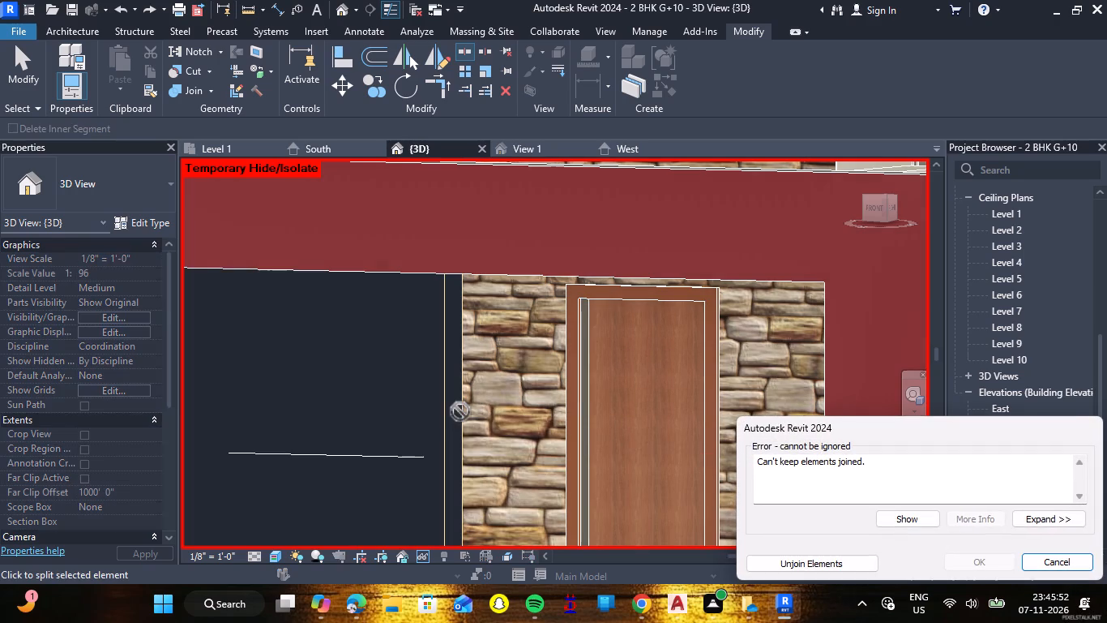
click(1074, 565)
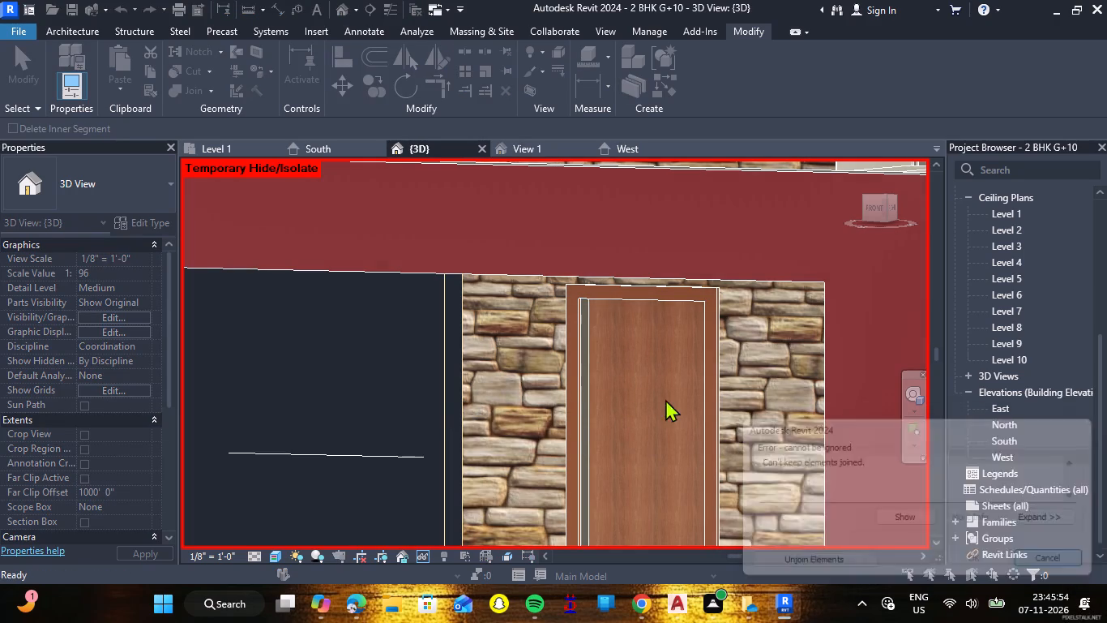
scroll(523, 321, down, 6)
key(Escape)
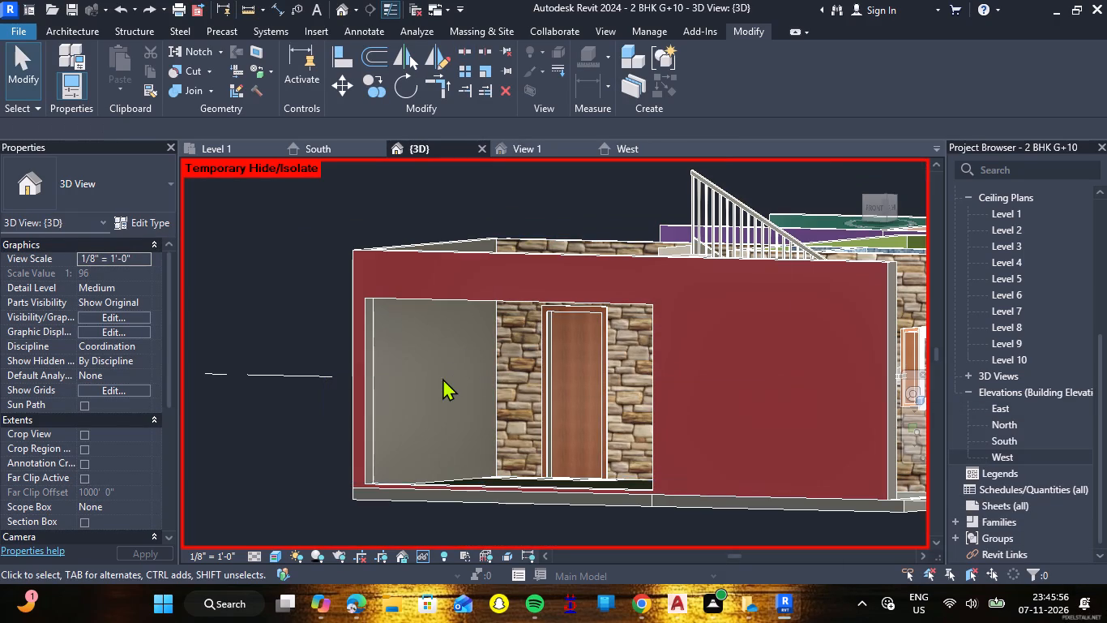
Paint the bare side wall inside the stone entrance with WALL PAINT 4.
text(PT)
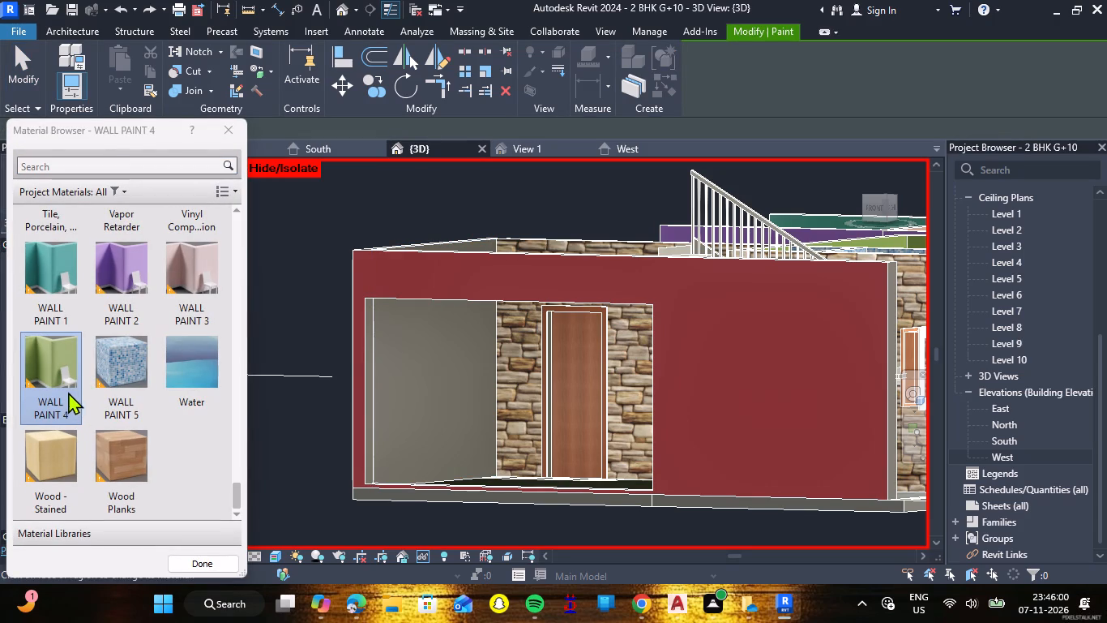
click(65, 390)
click(400, 423)
scroll(404, 422, down, 1)
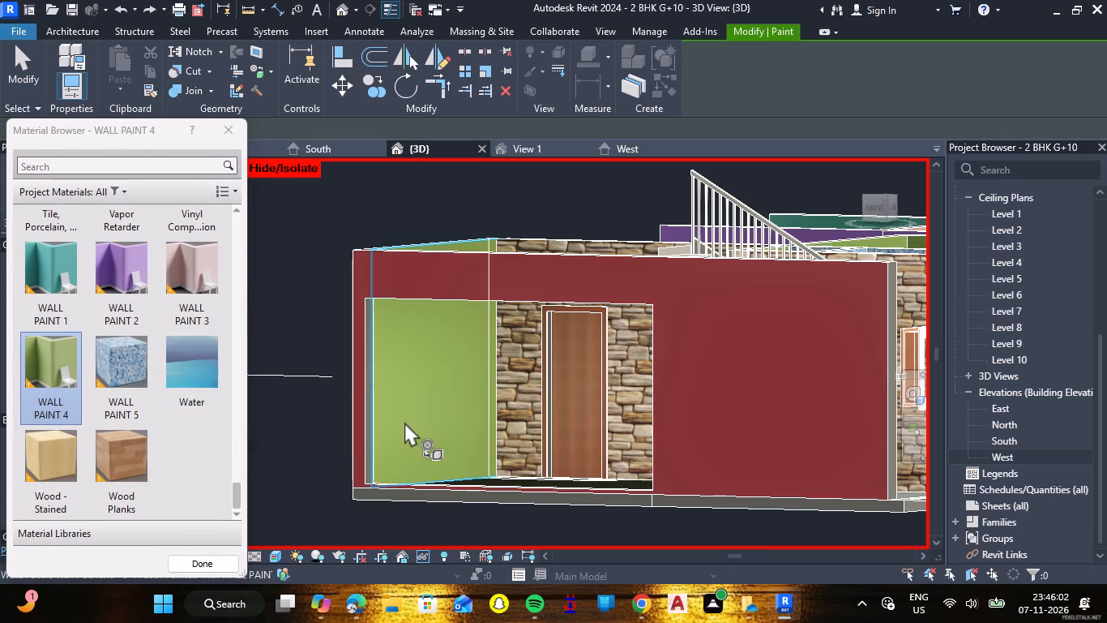
Paint the inner face of the front wall beside the staircase with WALL PAINT 4.
scroll(404, 422, down, 3)
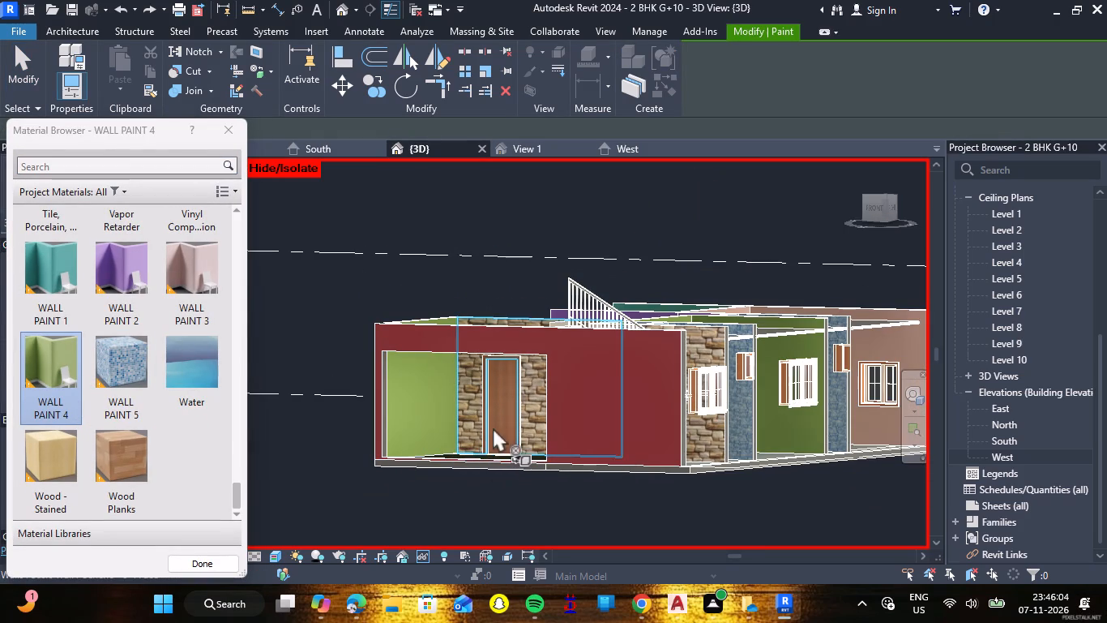
middle_drag(520, 428, 406, 441)
shift+right_drag(520, 428, 406, 441)
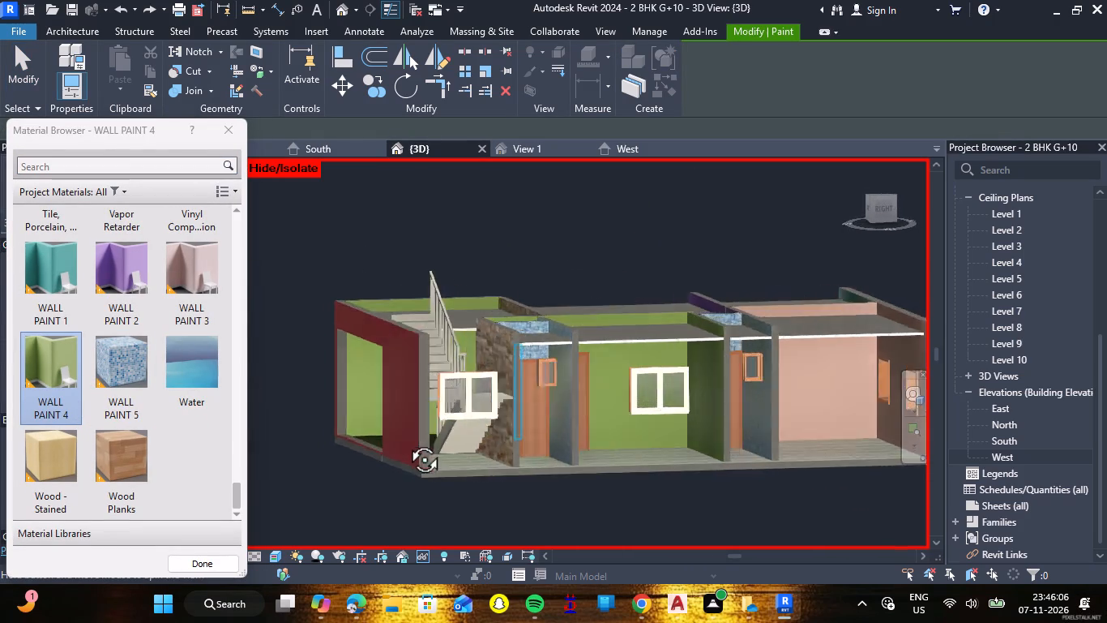
shift+right_drag(406, 441, 344, 438)
middle_drag(406, 441, 344, 438)
click(361, 425)
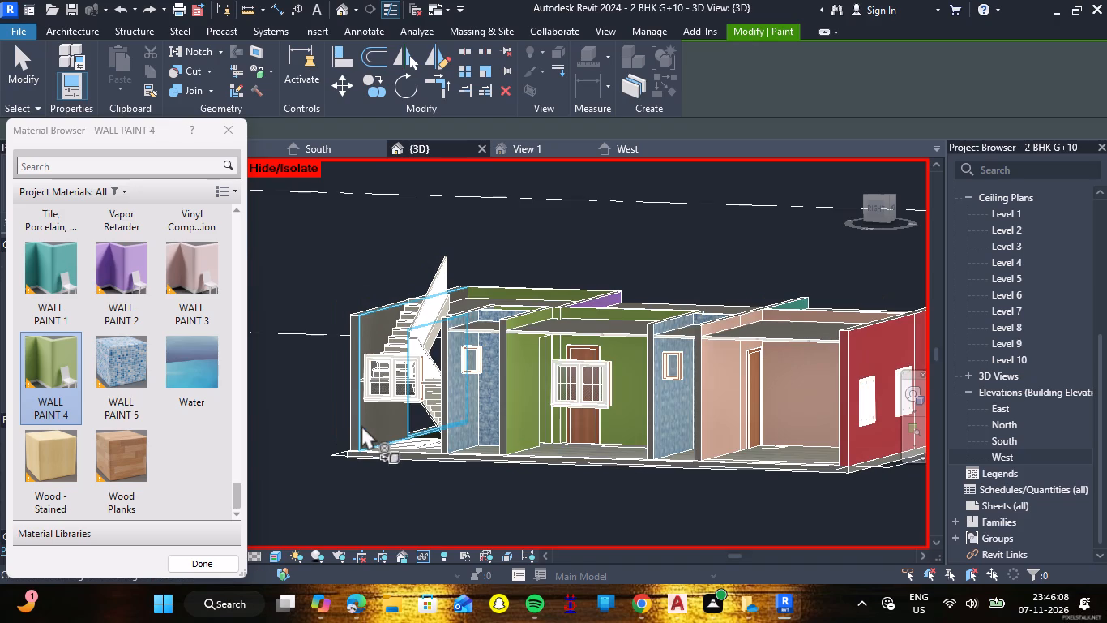
Examine the wall finishes around the building, checking the staircase, rooms and entrance from several sides.
scroll(347, 406, down, 3)
shift+middle_drag(338, 412, 376, 423)
shift+right_drag(338, 412, 376, 423)
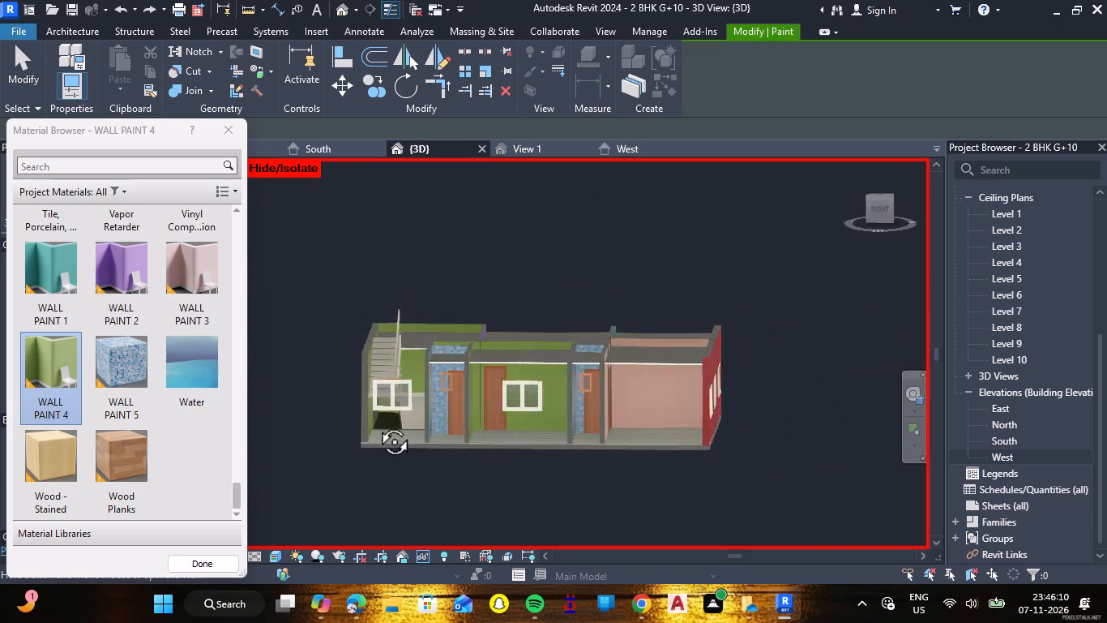
shift+right_drag(376, 423, 474, 476)
shift+middle_drag(376, 423, 541, 460)
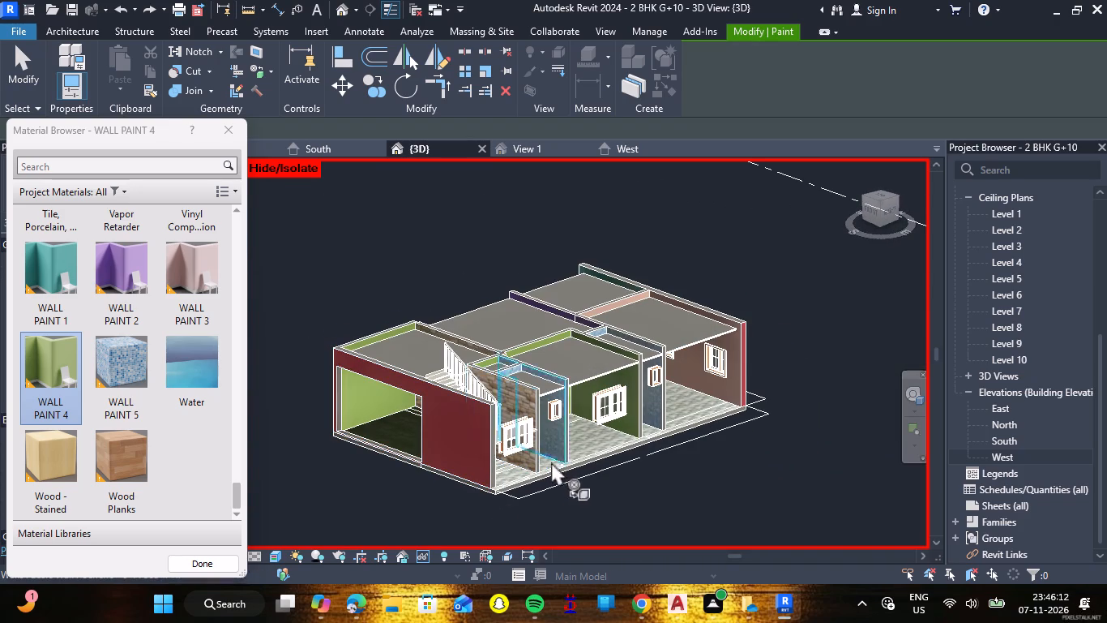
shift+middle_drag(434, 498, 611, 437)
shift+right_drag(434, 498, 611, 437)
scroll(680, 456, down, 2)
shift+right_drag(700, 471, 377, 470)
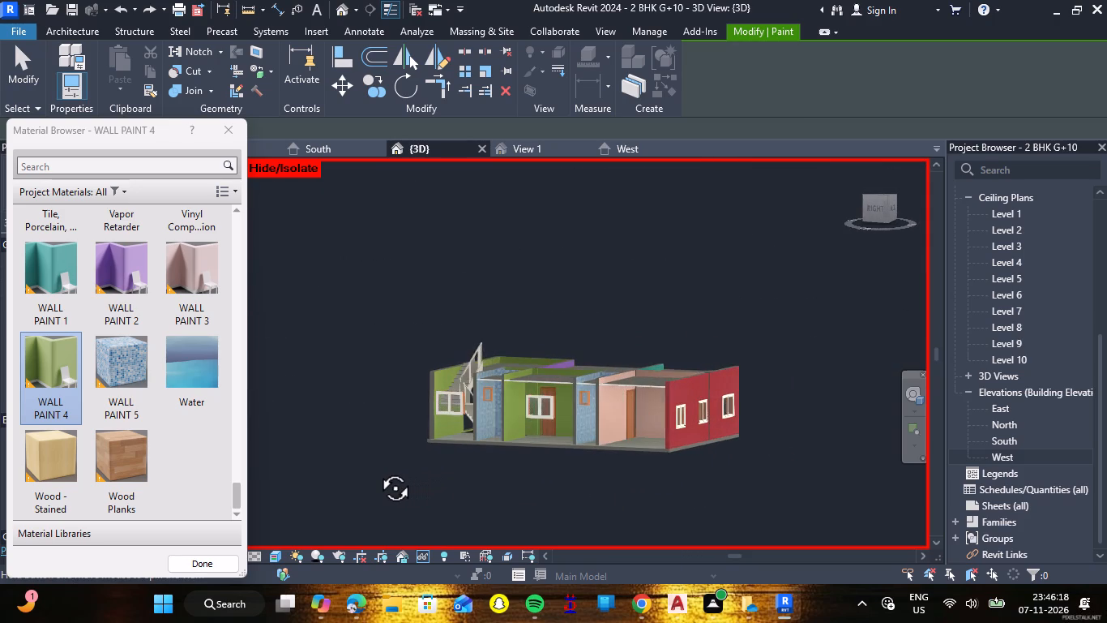
shift+right_drag(377, 470, 721, 492)
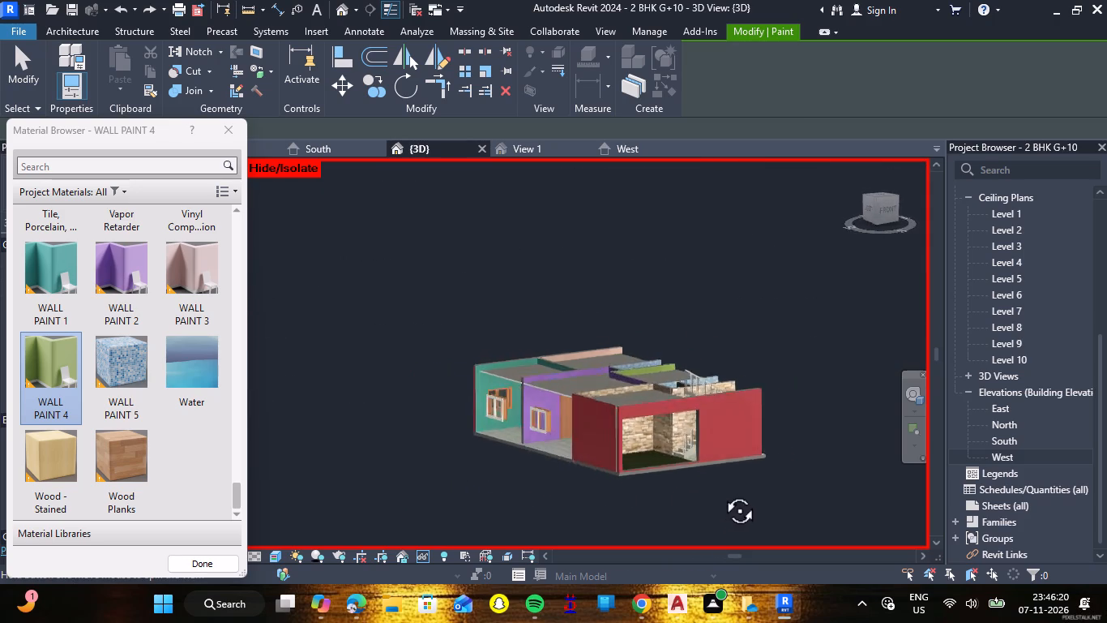
shift+right_drag(721, 492, 789, 488)
shift+right_drag(545, 476, 566, 474)
shift+middle_drag(545, 476, 553, 475)
shift+scroll(545, 476, down, 1)
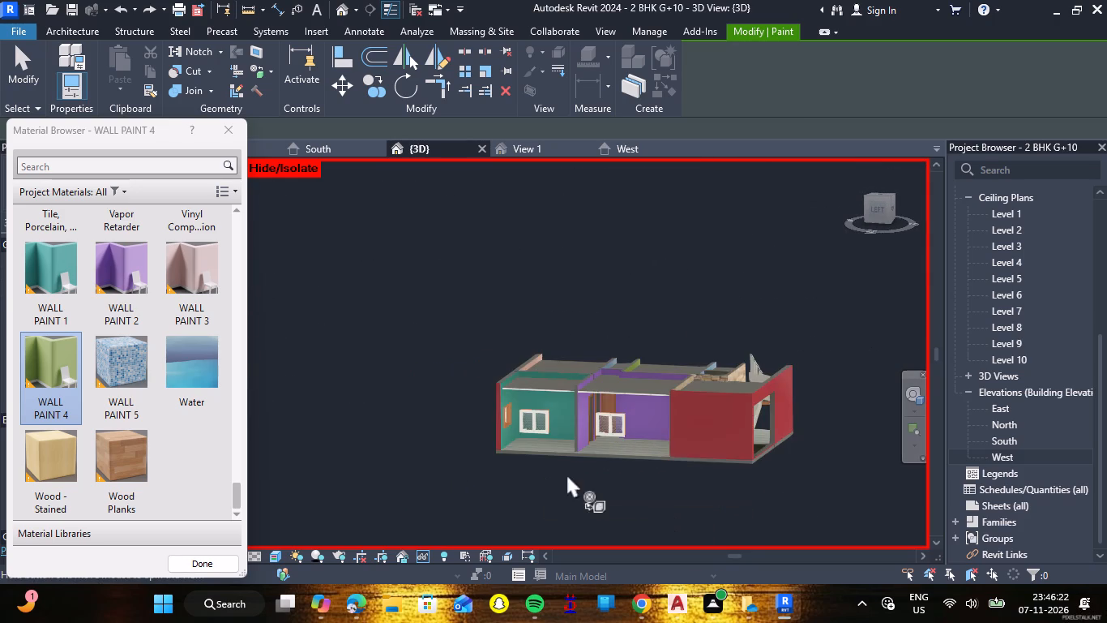
shift+right_drag(566, 474, 623, 484)
shift+right_drag(622, 484, 681, 490)
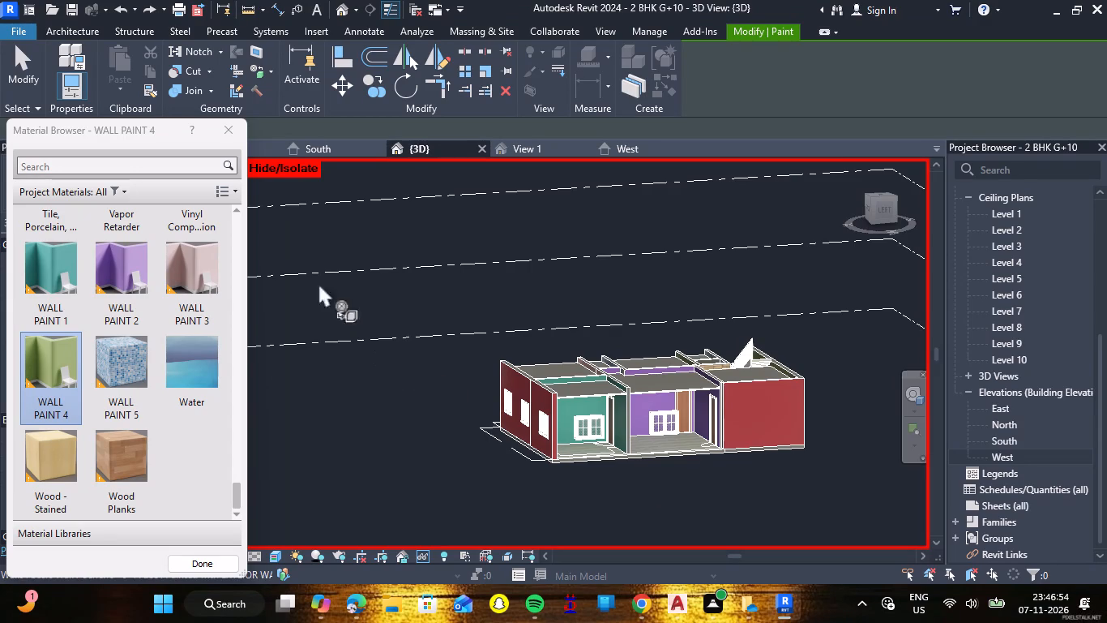
End painting and bring back the temporarily hidden outer walls in the 3D view.
click(235, 138)
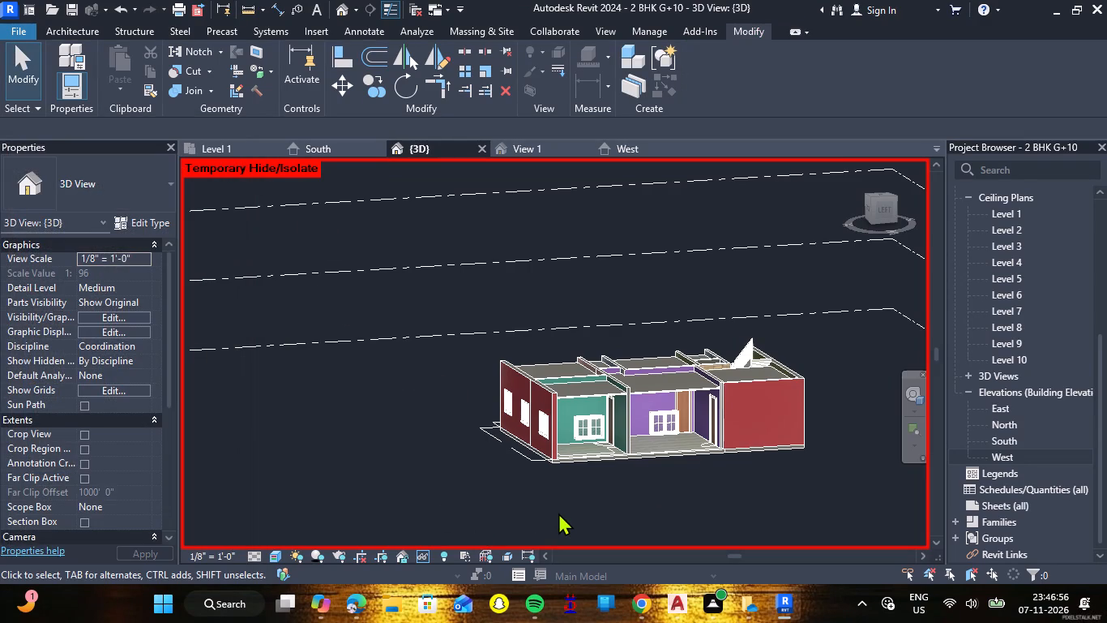
key(Escape)
text(HR)
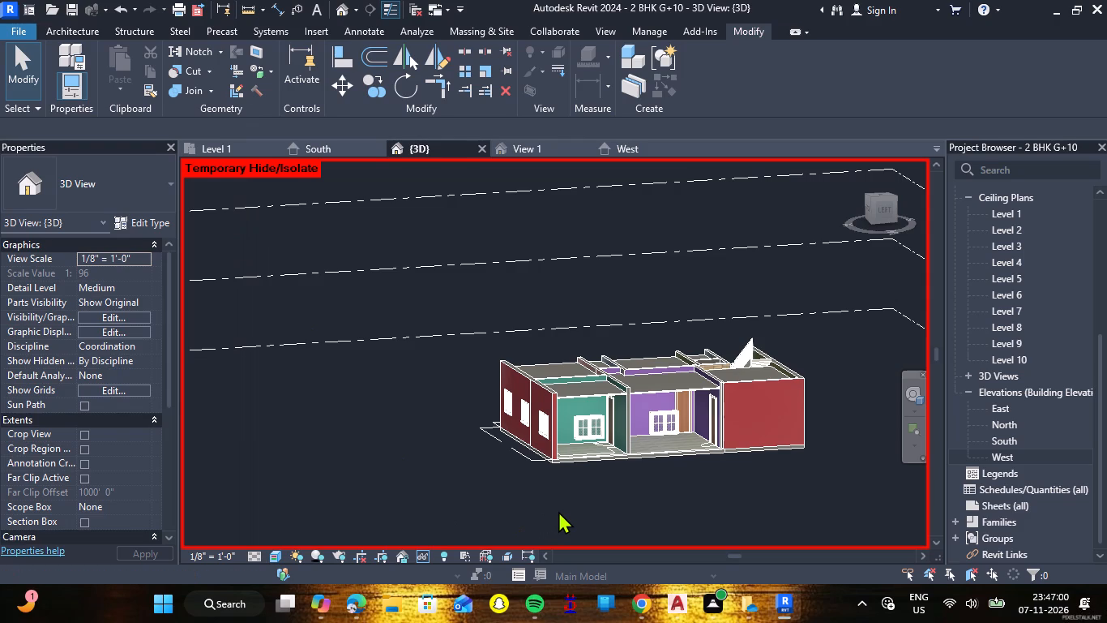
Split the 9" outer side wall at its junction with the stone-clad staircase wall.
scroll(650, 490, down, 3)
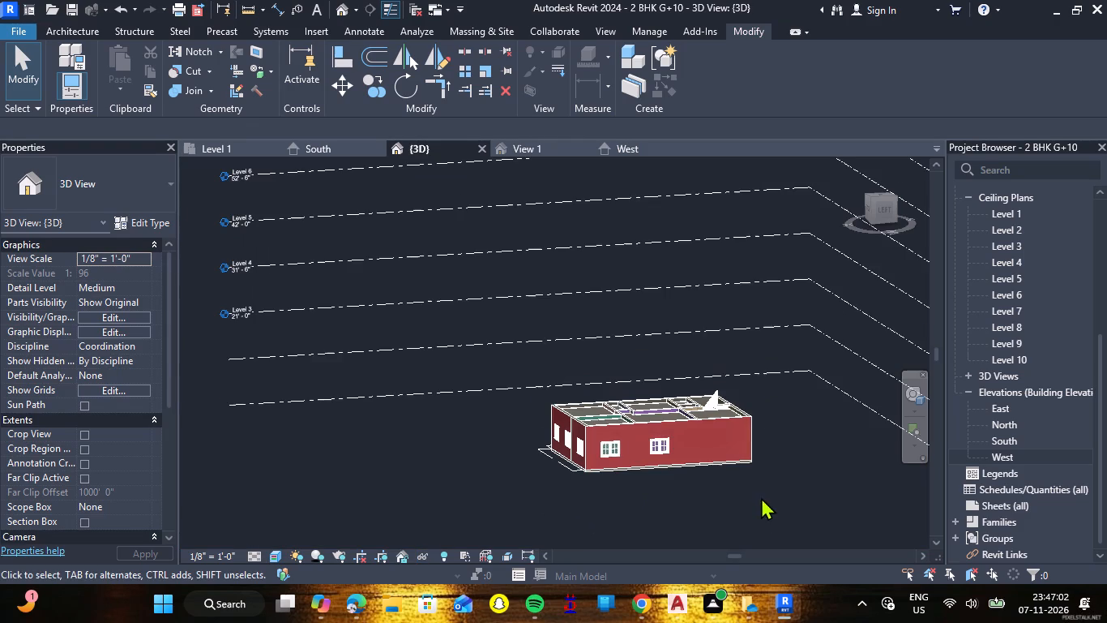
shift+middle_drag(761, 497, 696, 526)
shift+right_drag(761, 497, 696, 526)
scroll(711, 394, up, 8)
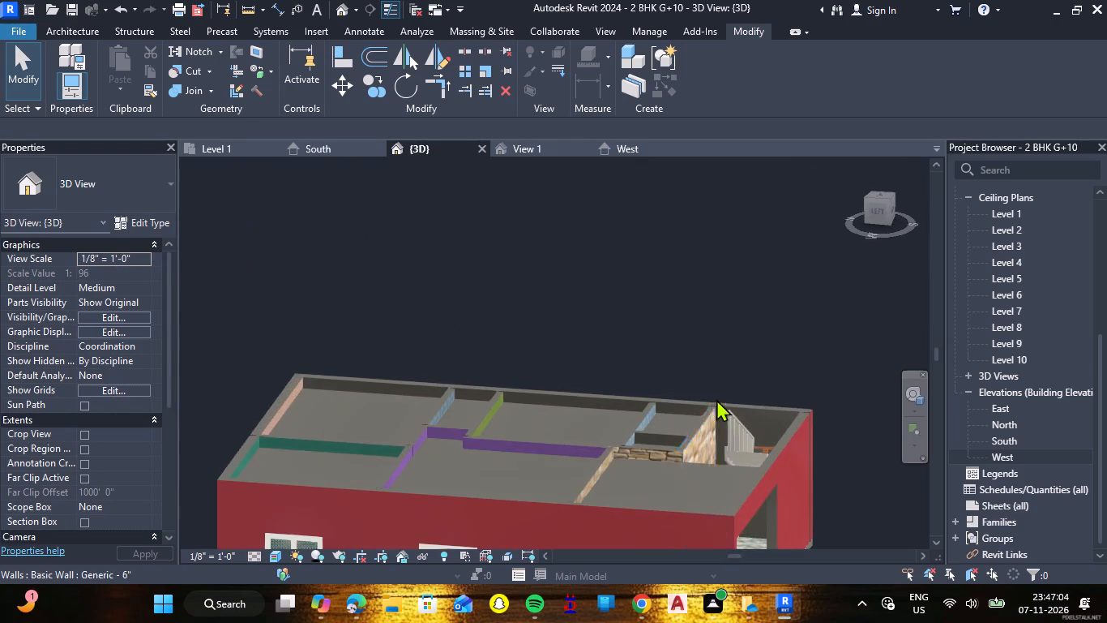
scroll(741, 418, up, 5)
text(PT)
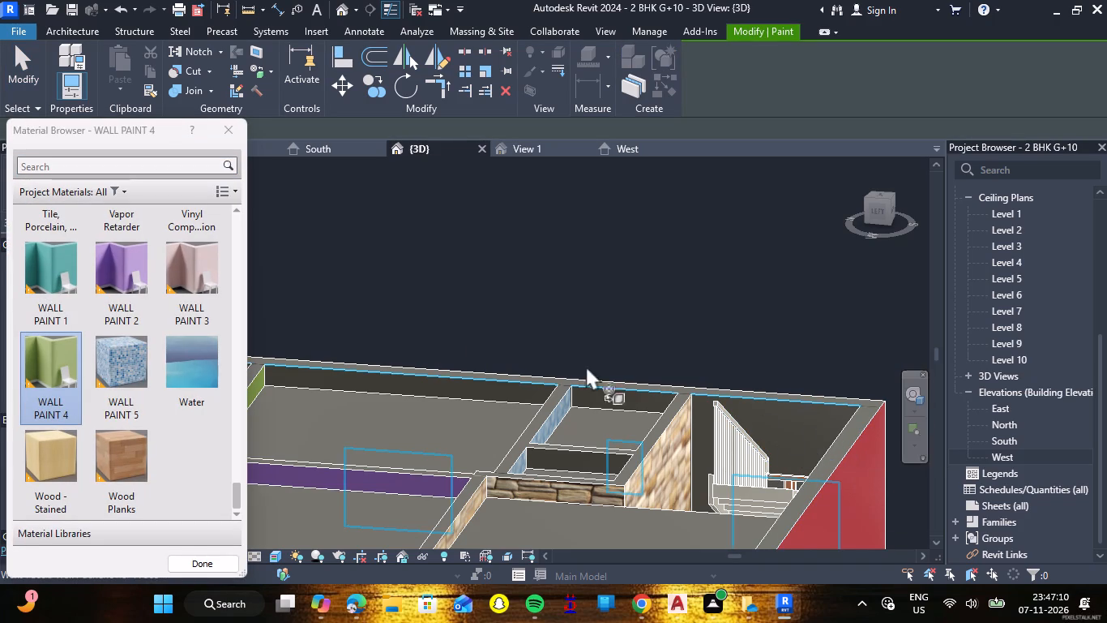
click(469, 51)
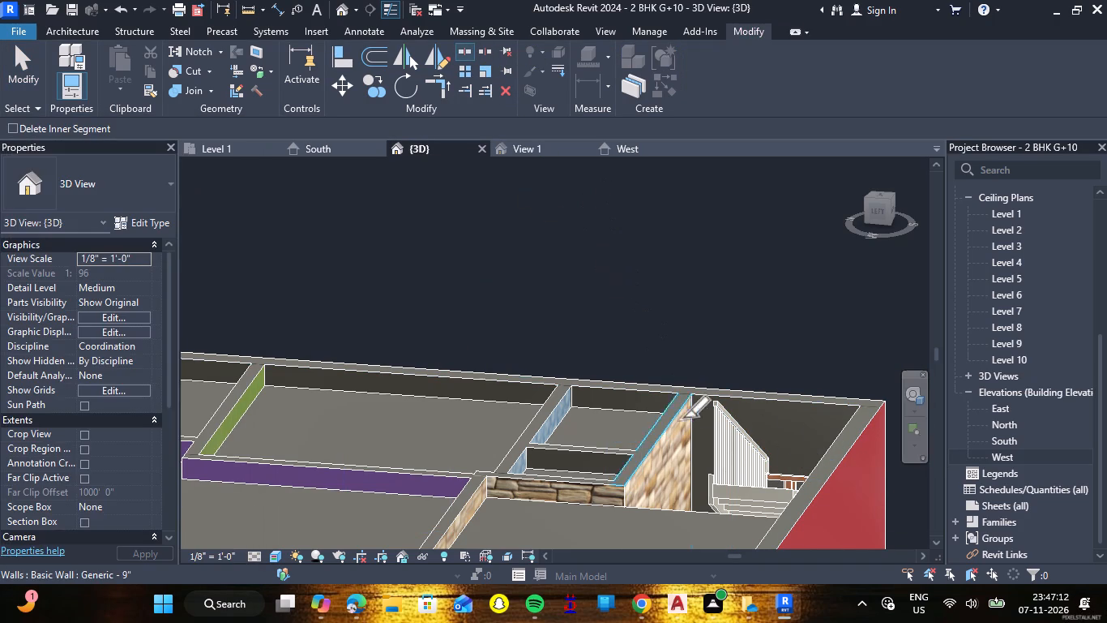
scroll(685, 405, up, 17)
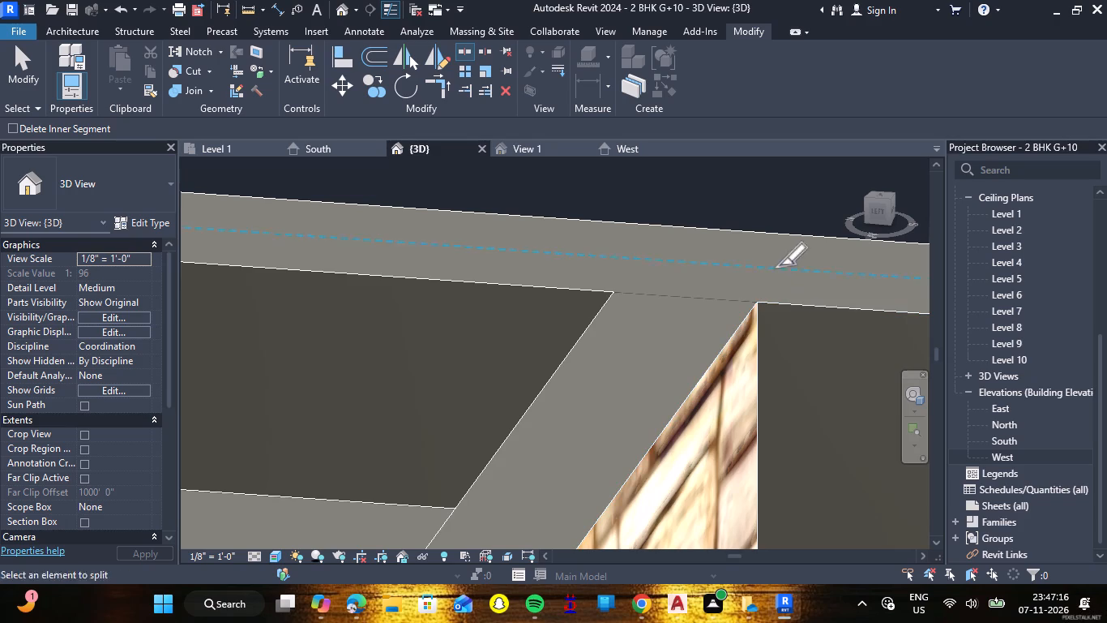
click(772, 232)
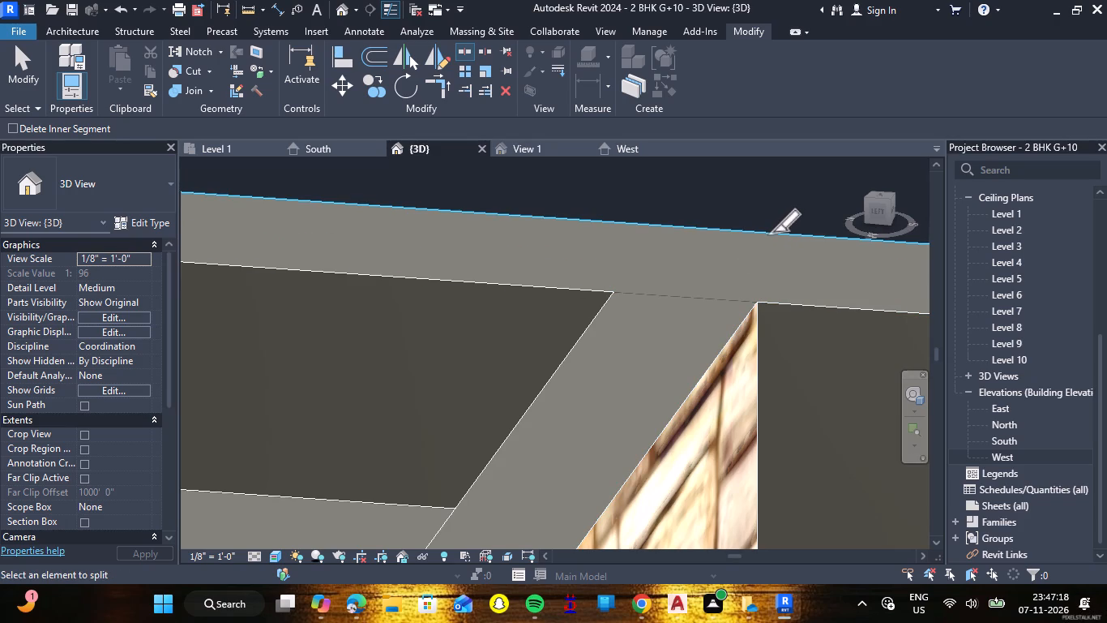
key(Escape)
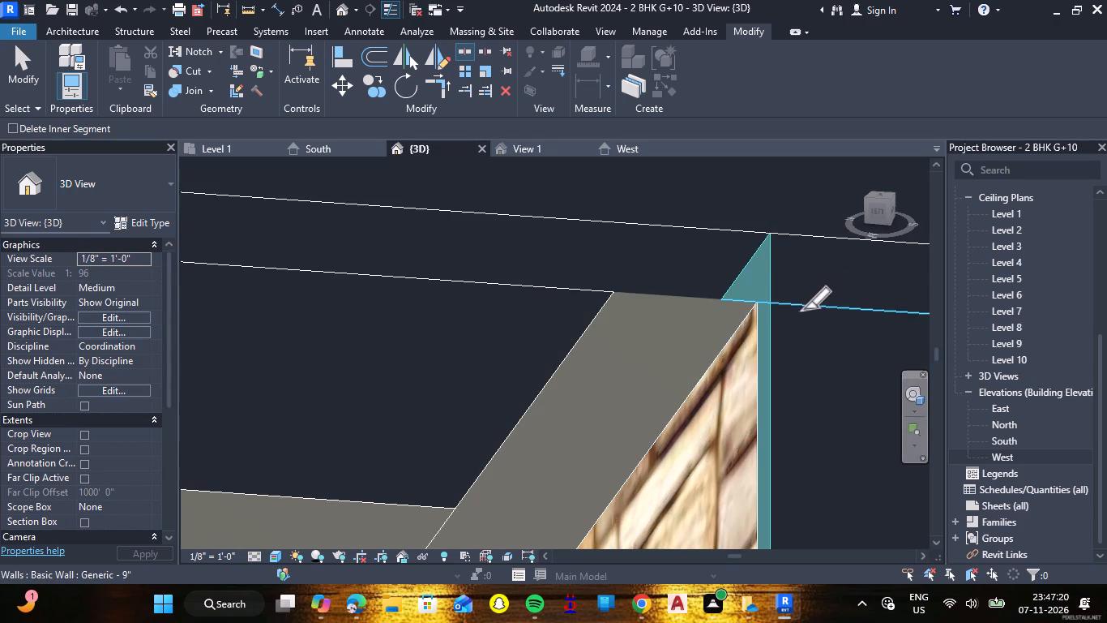
scroll(803, 309, down, 7)
key(Escape)
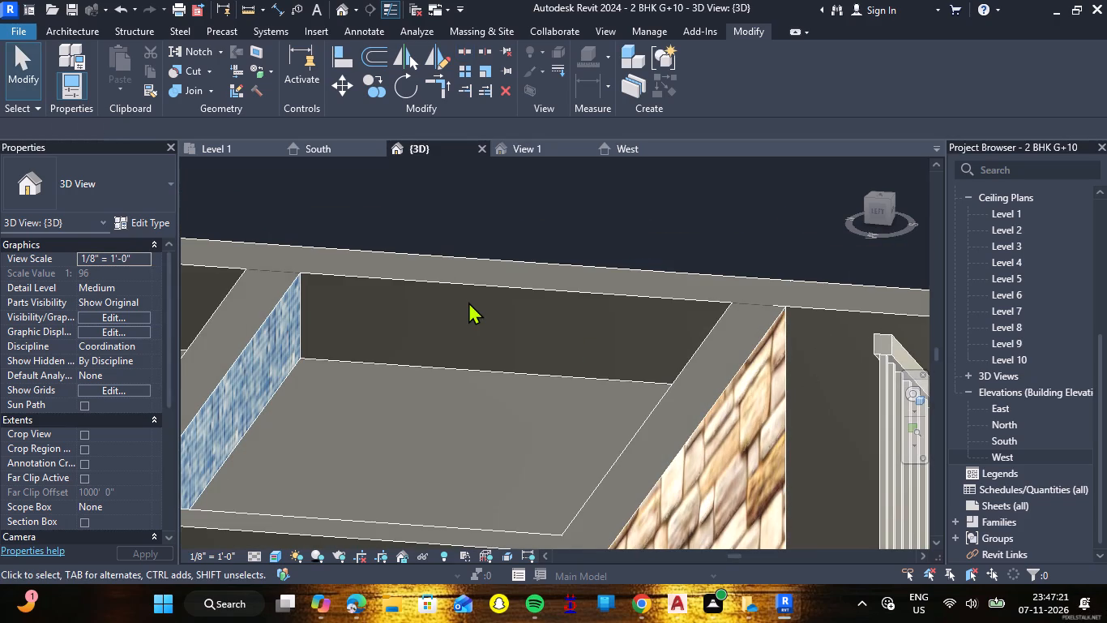
Paint the inner face of the outer side wall in the staircase area with WALL PAINT 4.
text(PT)
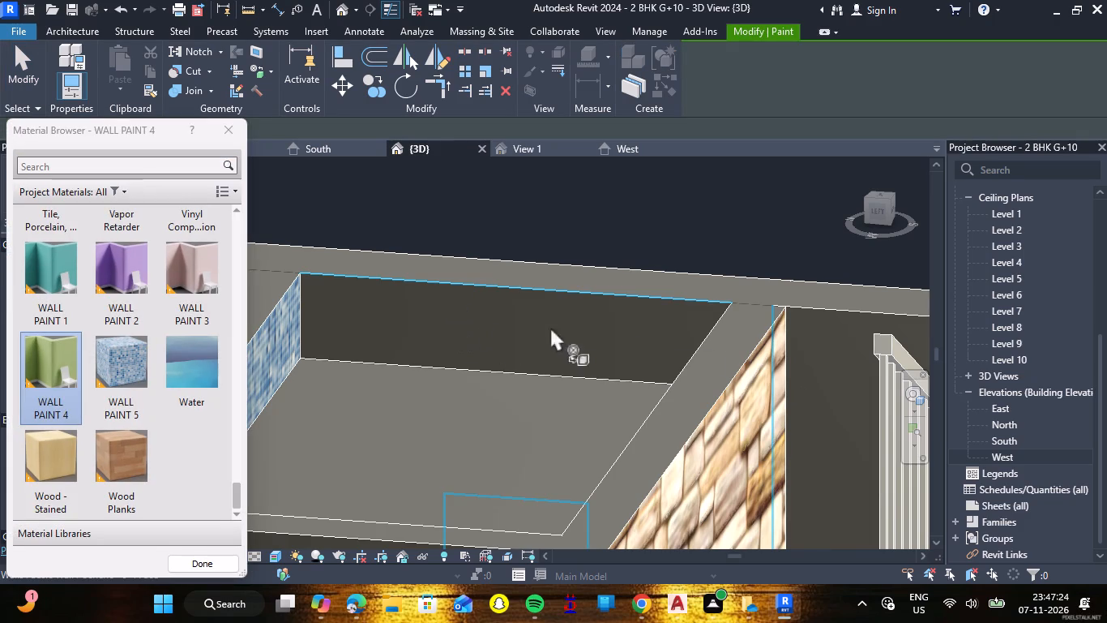
click(829, 345)
scroll(829, 345, down, 7)
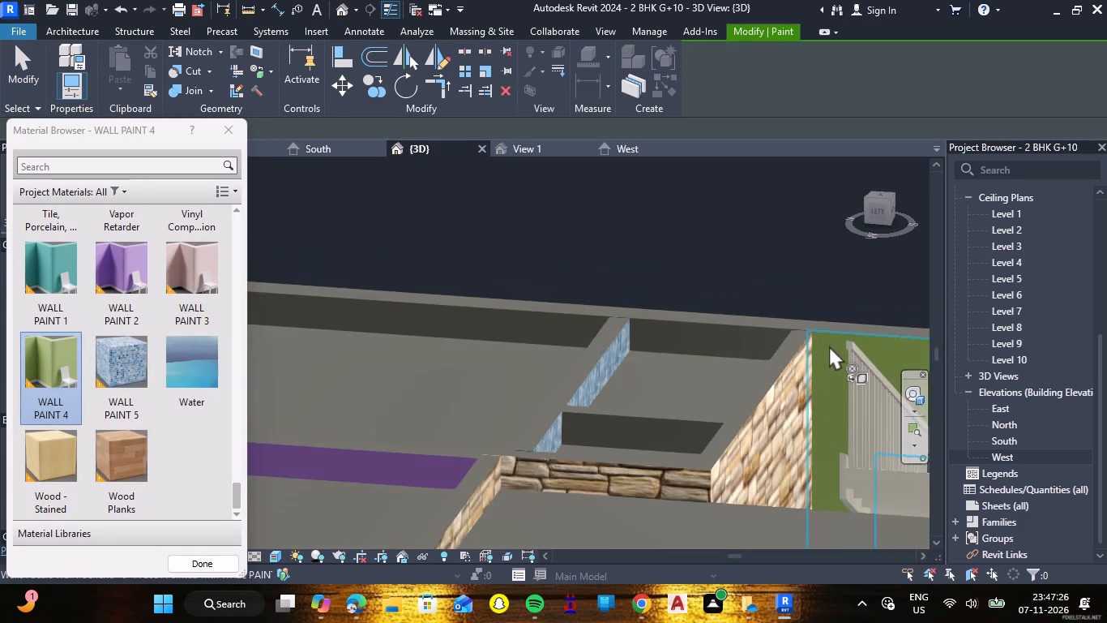
scroll(829, 346, down, 6)
scroll(800, 419, down, 4)
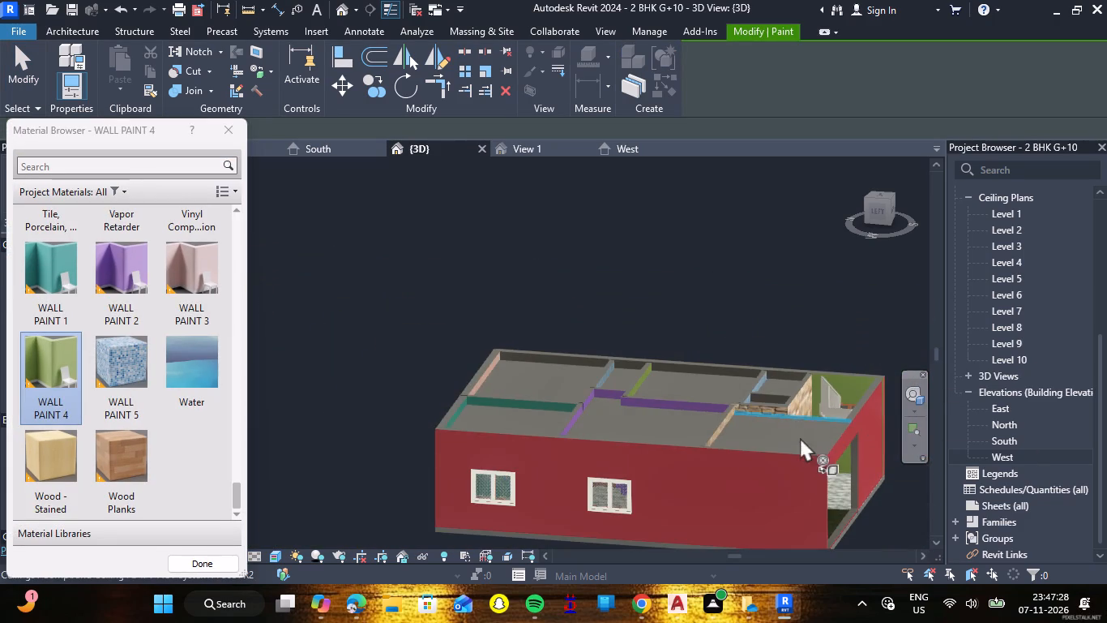
key(Escape)
Examine the finished walls of the whole floor from the front and from above.
scroll(729, 441, up, 6)
scroll(729, 441, down, 5)
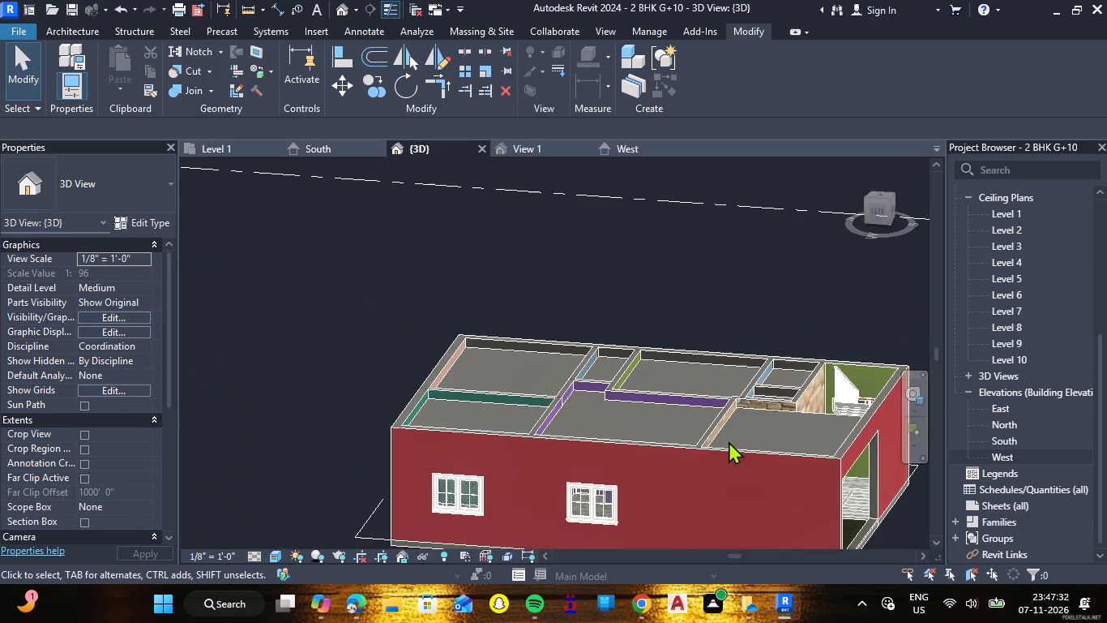
shift+right_drag(894, 520, 730, 522)
shift+middle_drag(894, 520, 730, 522)
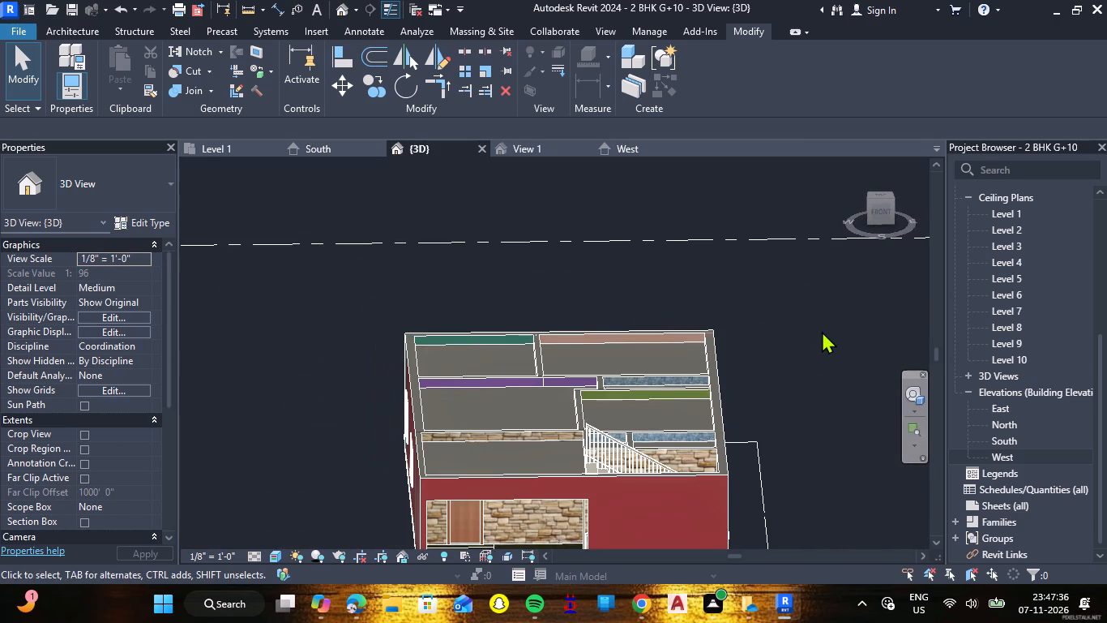
shift+middle_drag(822, 331, 806, 393)
shift+right_drag(822, 331, 806, 393)
middle_drag(807, 393, 828, 324)
scroll(828, 324, down, 2)
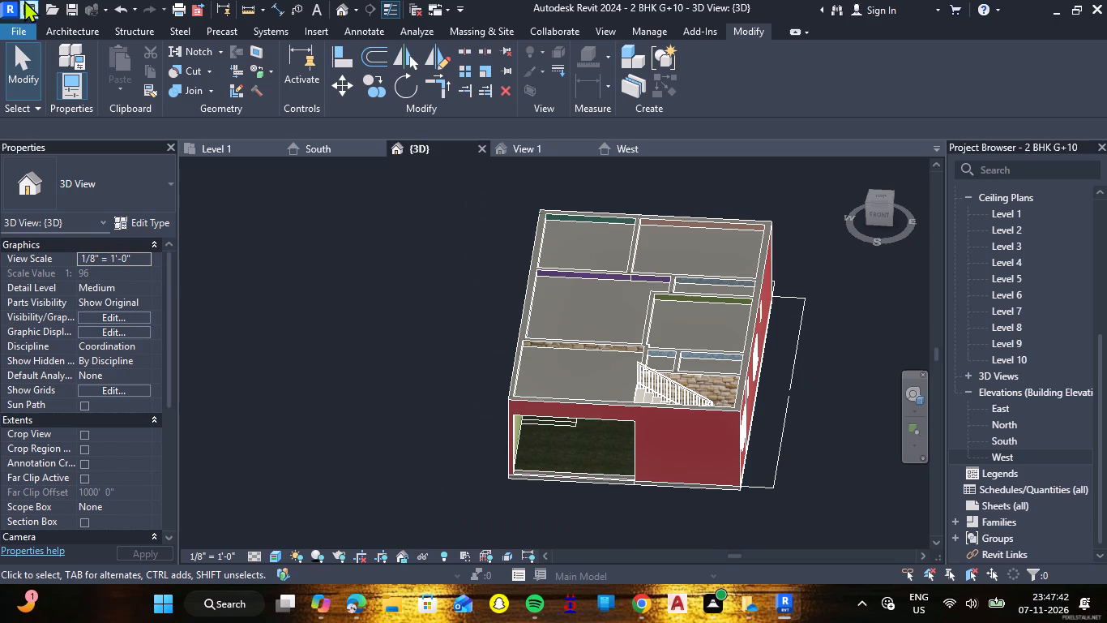
Open the Level 1 floor plan.
click(216, 150)
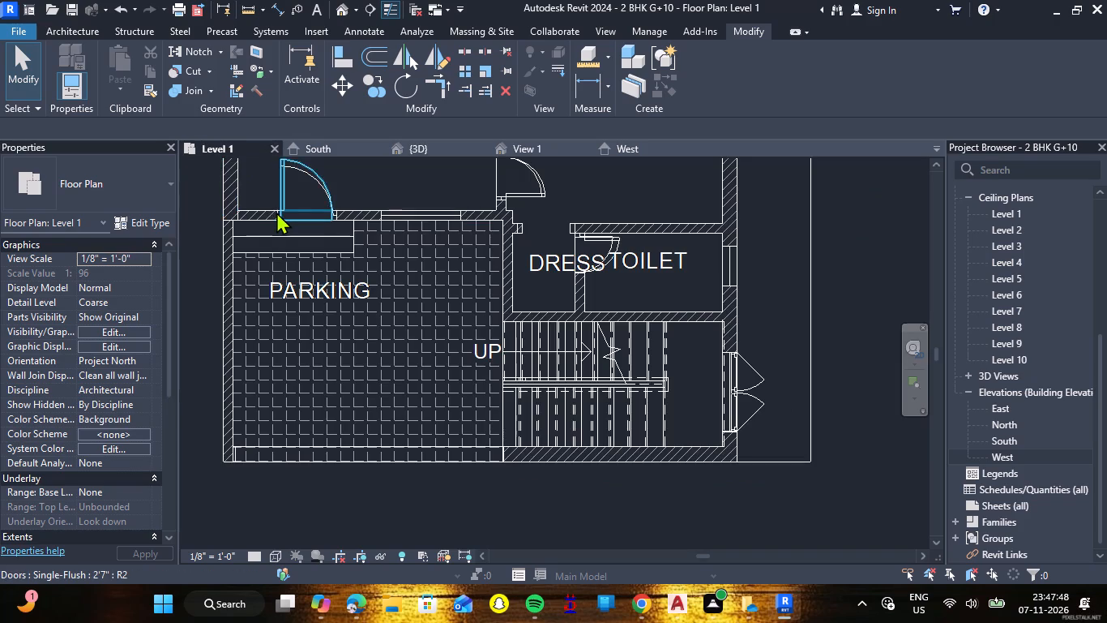
Create a rectangular Generic - 12" floor on Level 1 covering the building's full outline to the outer wall faces.
scroll(276, 212, down, 20)
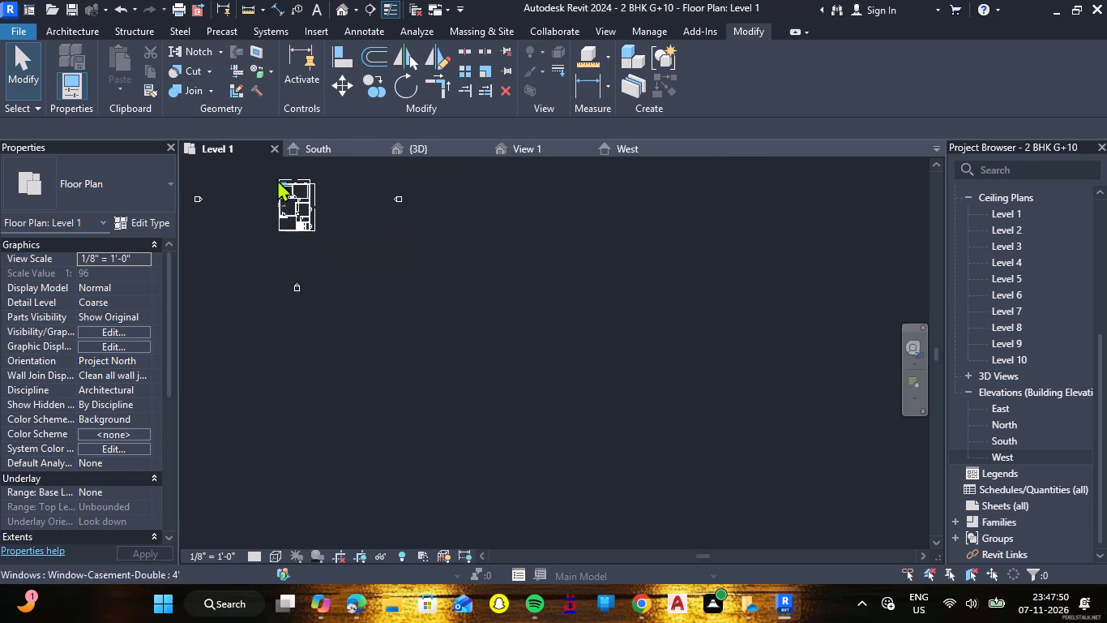
scroll(263, 163, up, 7)
scroll(271, 247, up, 4)
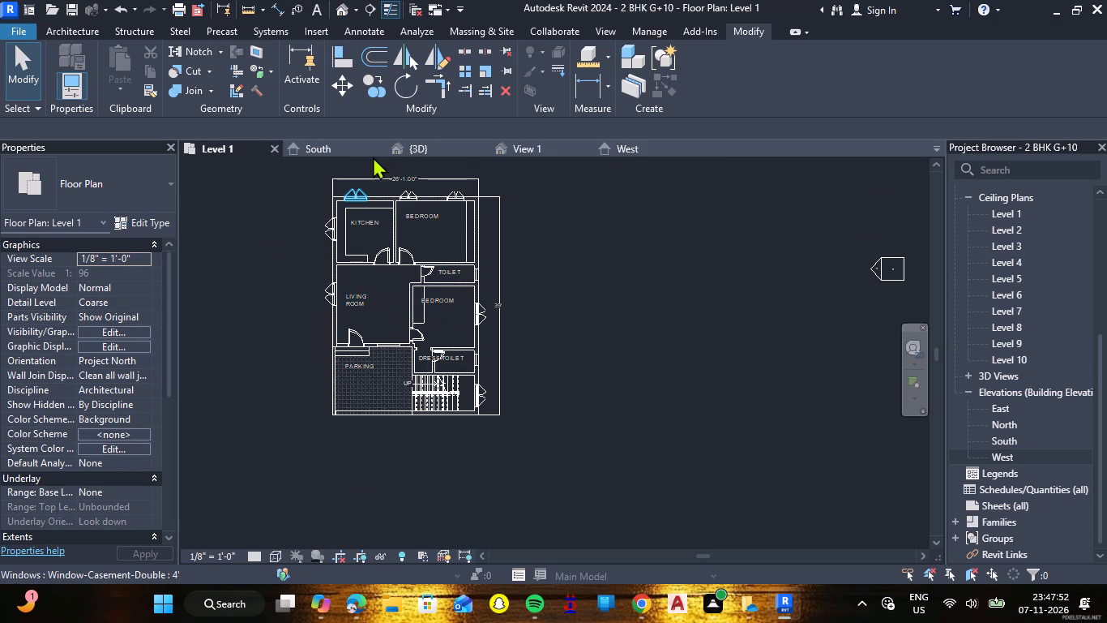
click(93, 37)
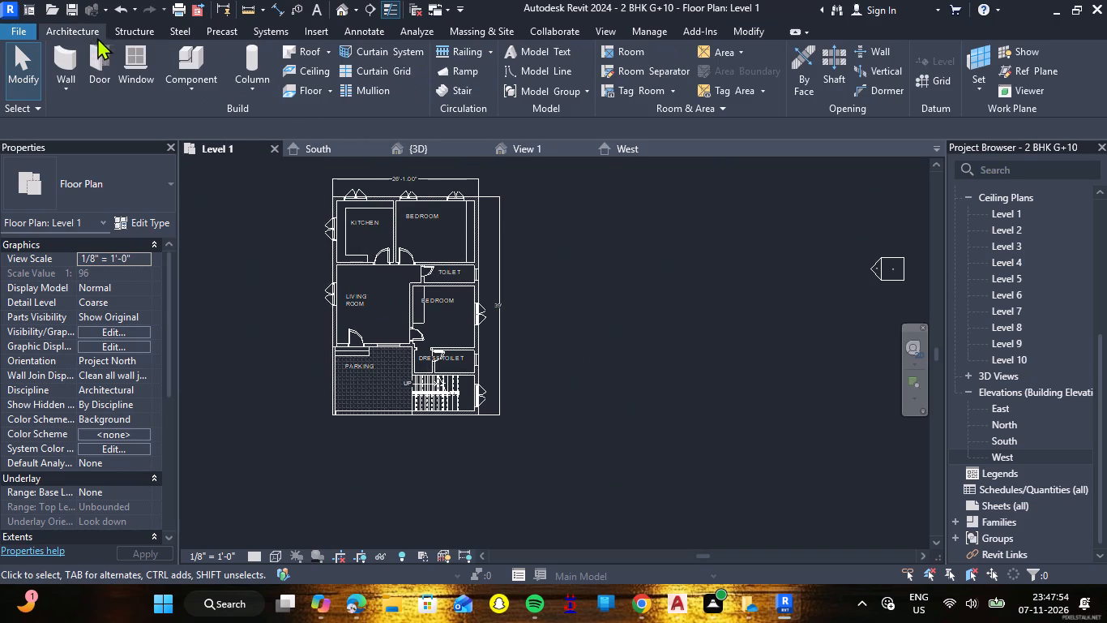
click(320, 78)
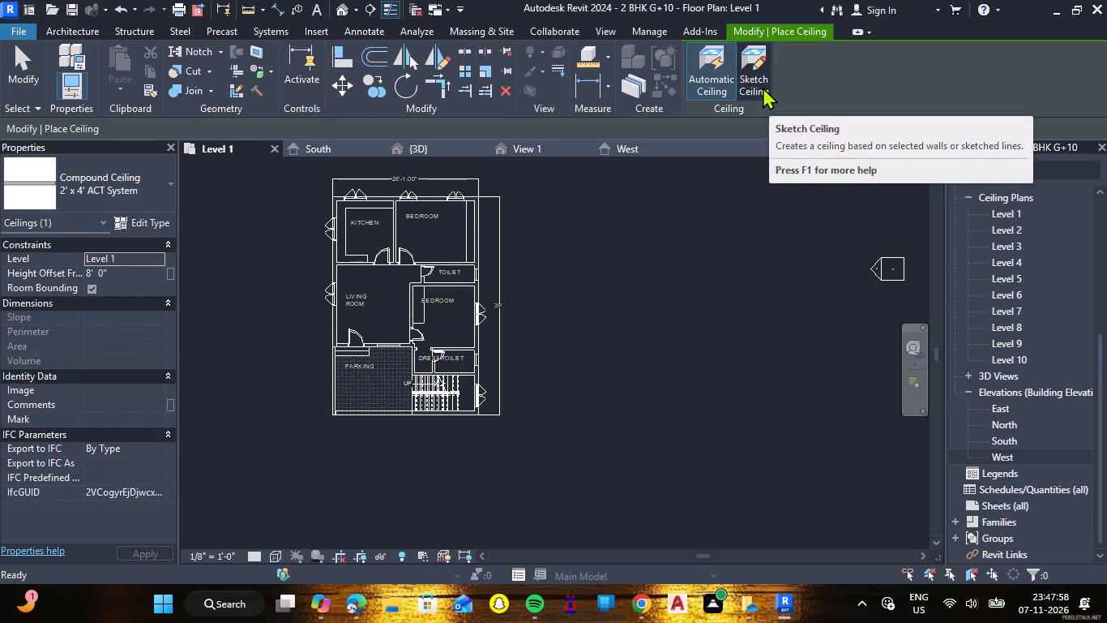
click(66, 30)
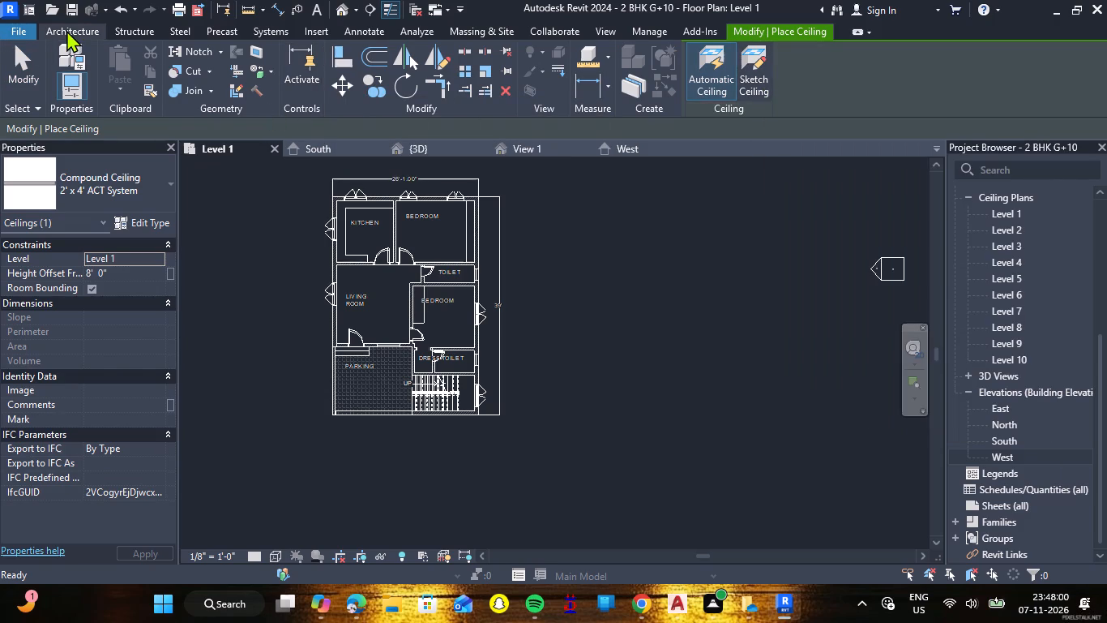
click(310, 93)
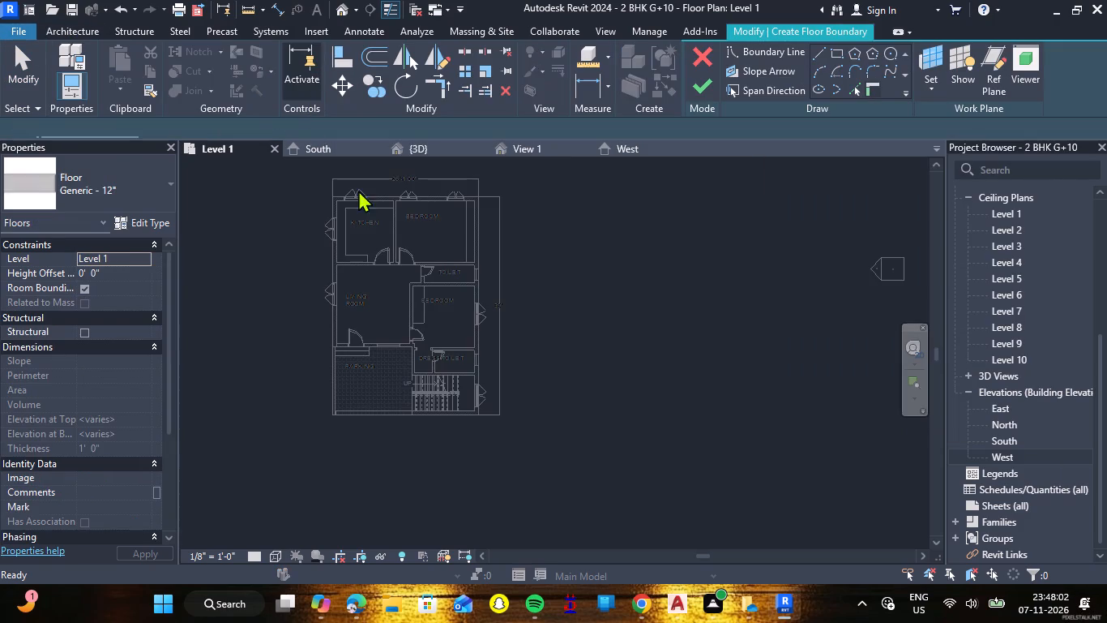
click(836, 53)
scroll(340, 213, up, 6)
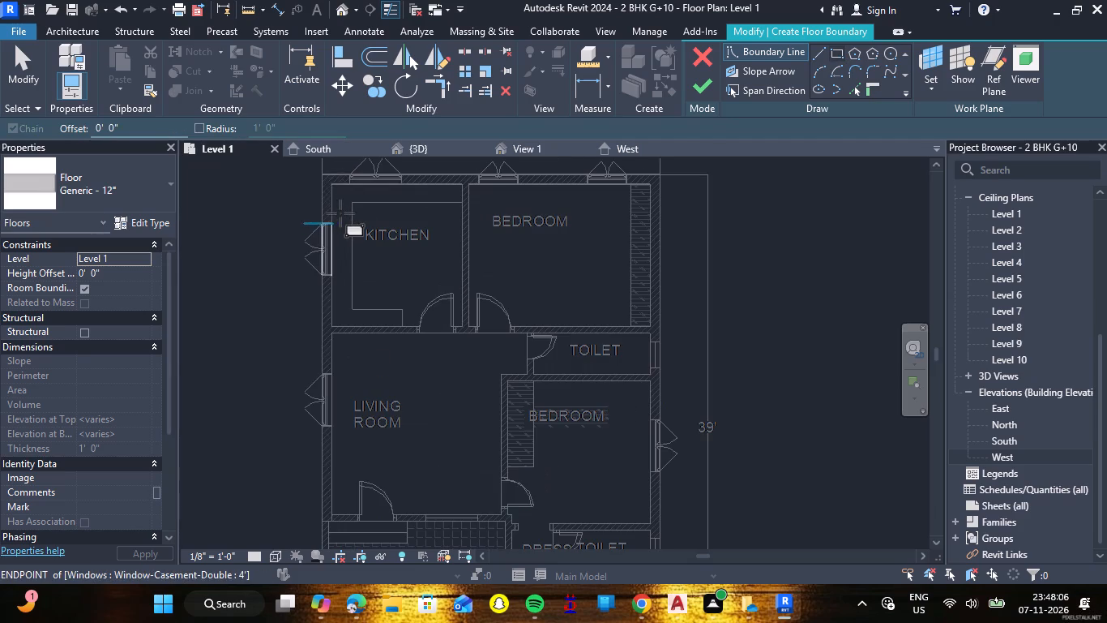
click(322, 176)
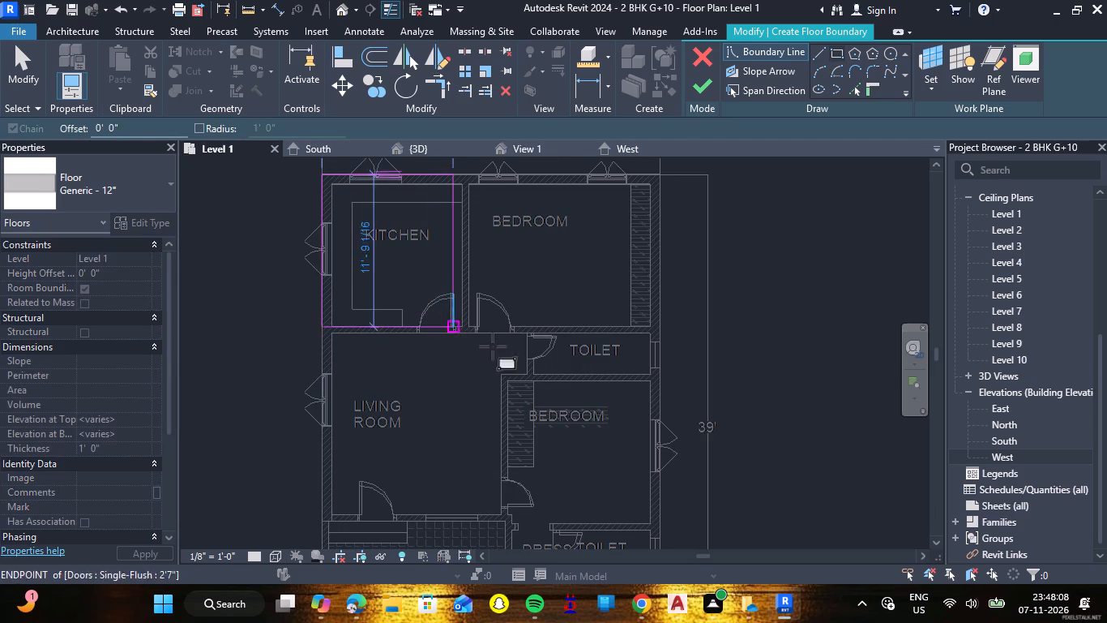
scroll(528, 364, down, 6)
scroll(591, 508, up, 5)
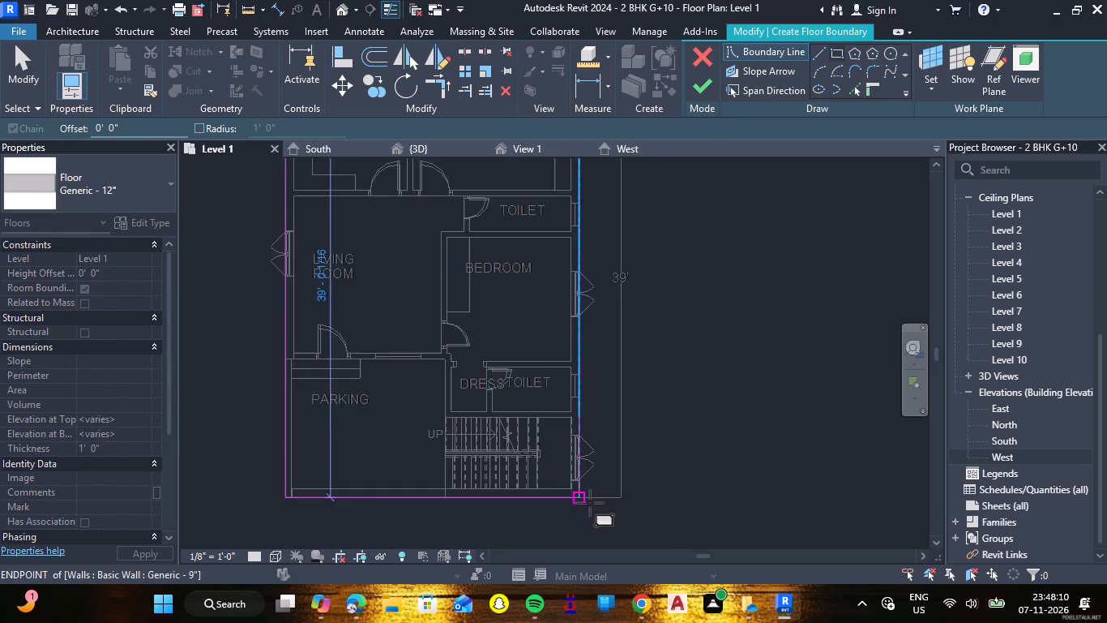
scroll(590, 503, up, 6)
click(565, 494)
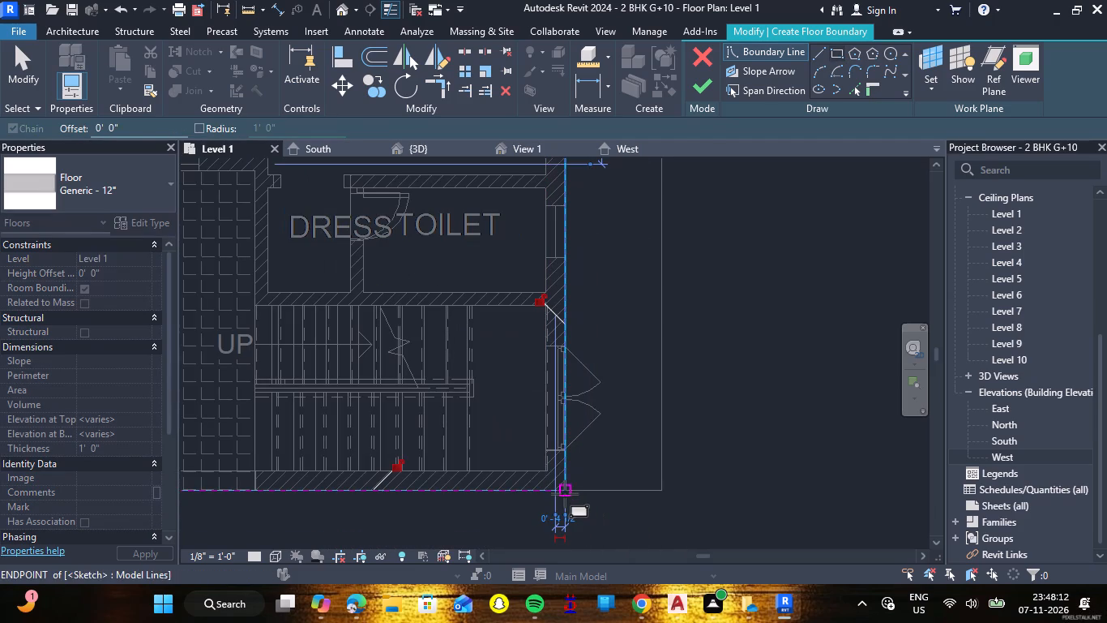
scroll(619, 381, down, 7)
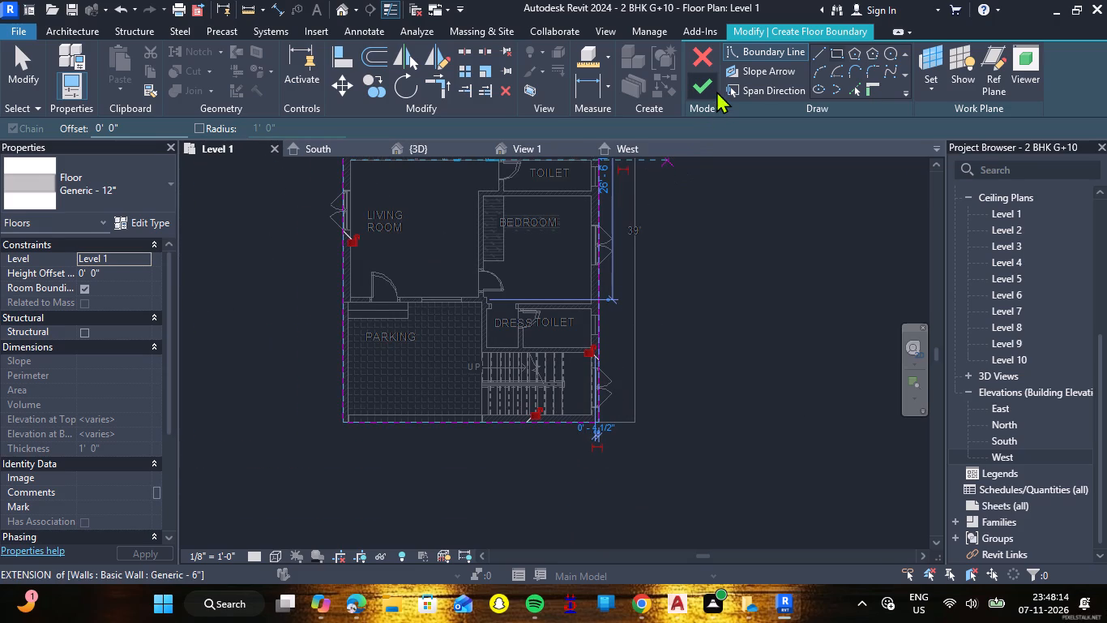
click(713, 91)
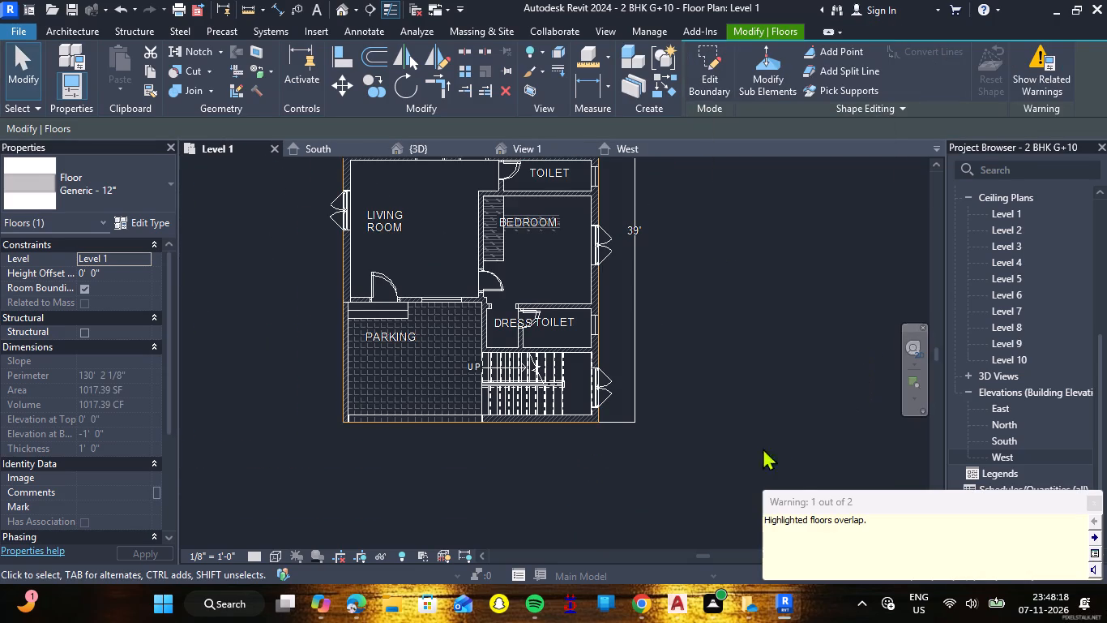
click(1092, 501)
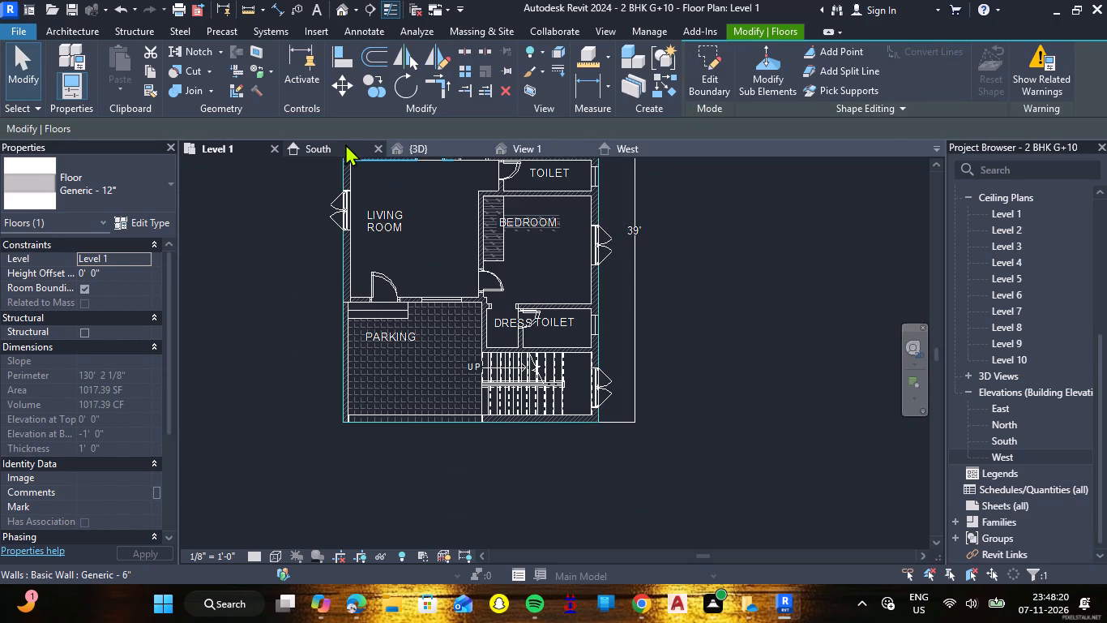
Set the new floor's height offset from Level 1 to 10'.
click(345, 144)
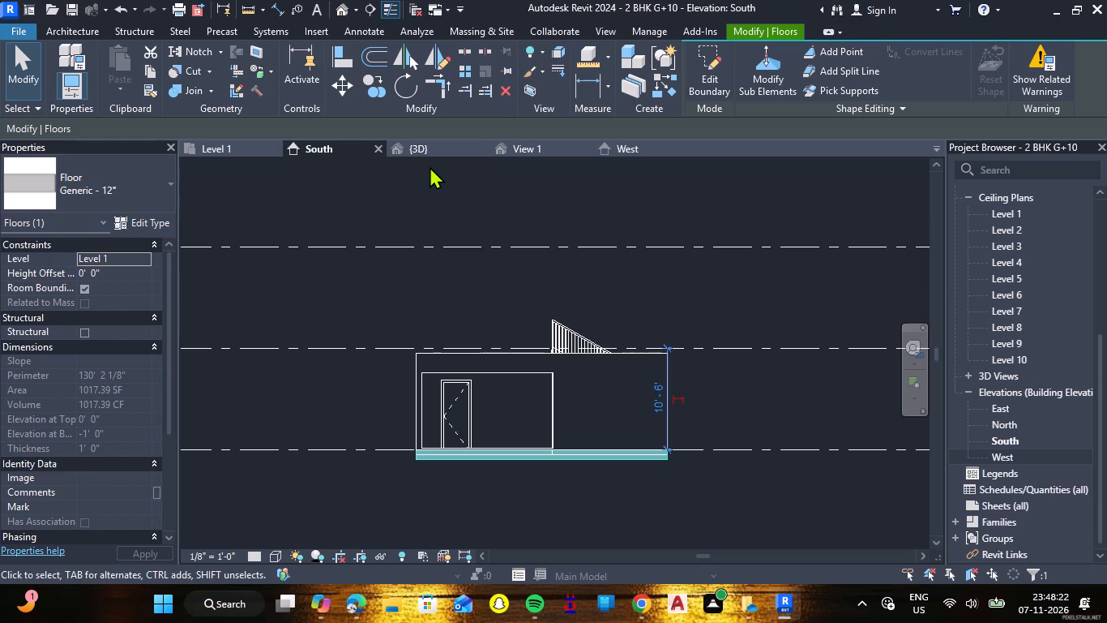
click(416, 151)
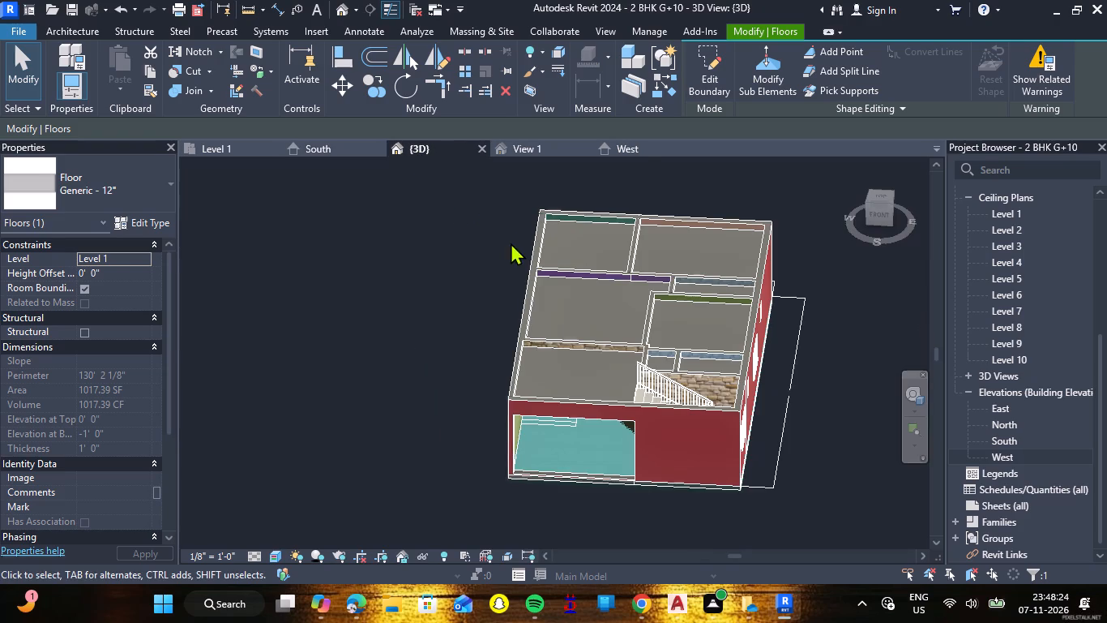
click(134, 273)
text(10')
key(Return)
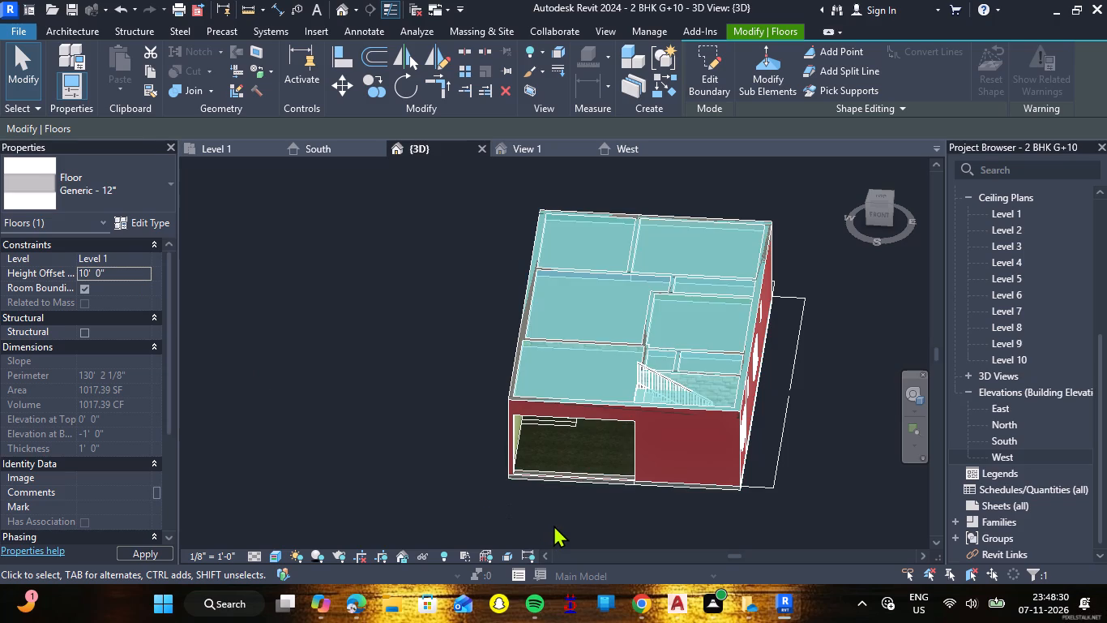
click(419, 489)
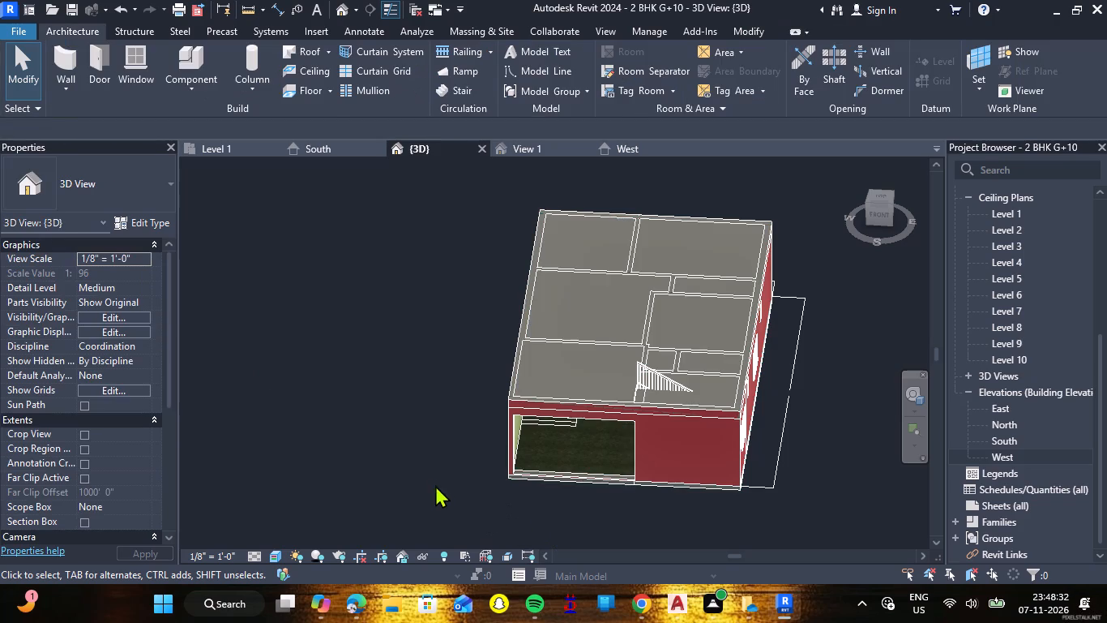
Examine how the raised slab meets the tops of the walls from the front and from above.
shift+right_drag(547, 504, 575, 402)
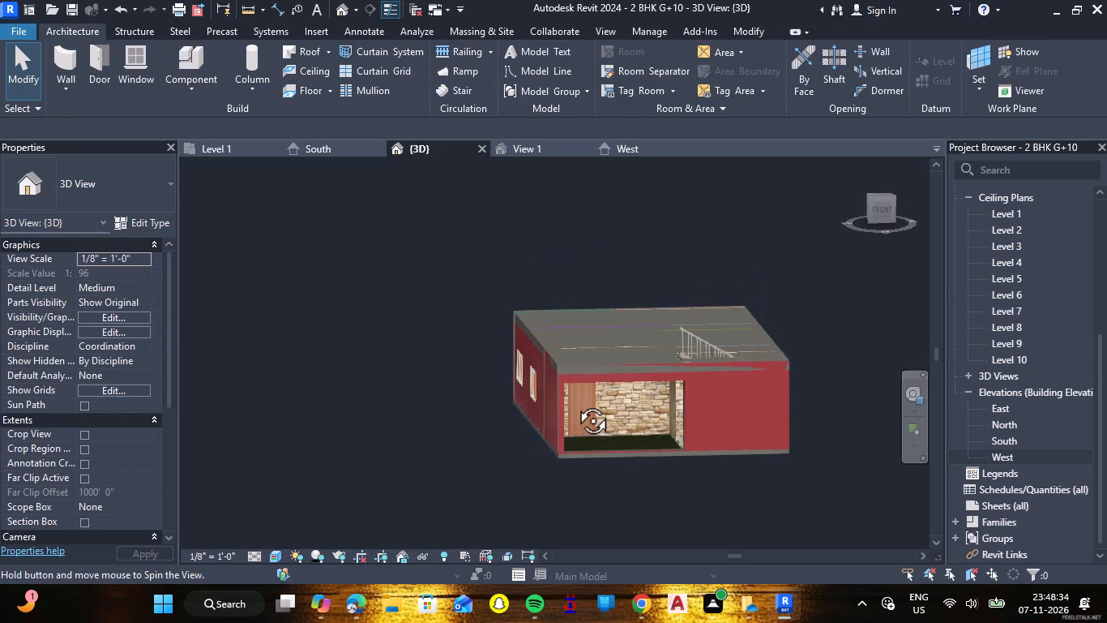
shift+right_drag(575, 402, 575, 402)
scroll(643, 337, up, 7)
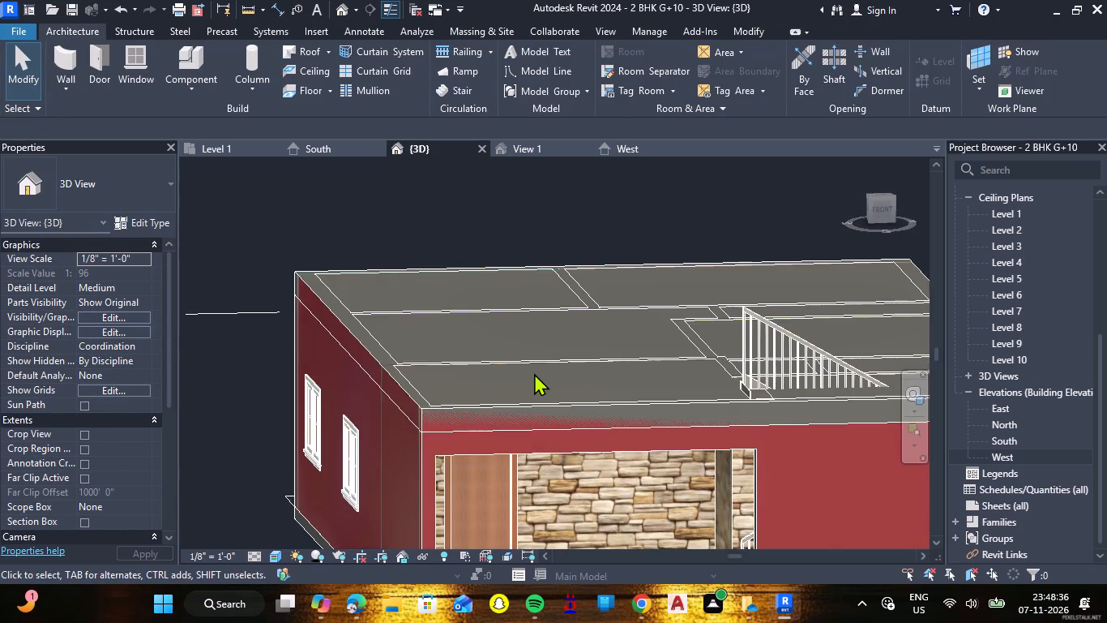
scroll(523, 375, up, 1)
shift+right_drag(550, 354, 529, 410)
shift+middle_drag(550, 354, 539, 393)
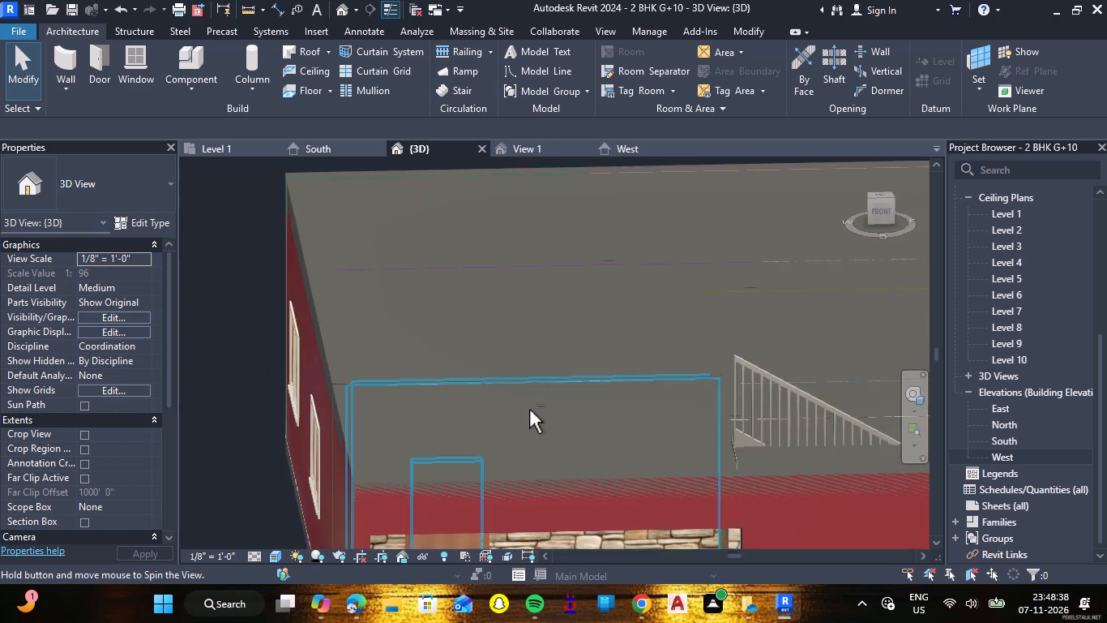
shift+right_drag(529, 410, 528, 412)
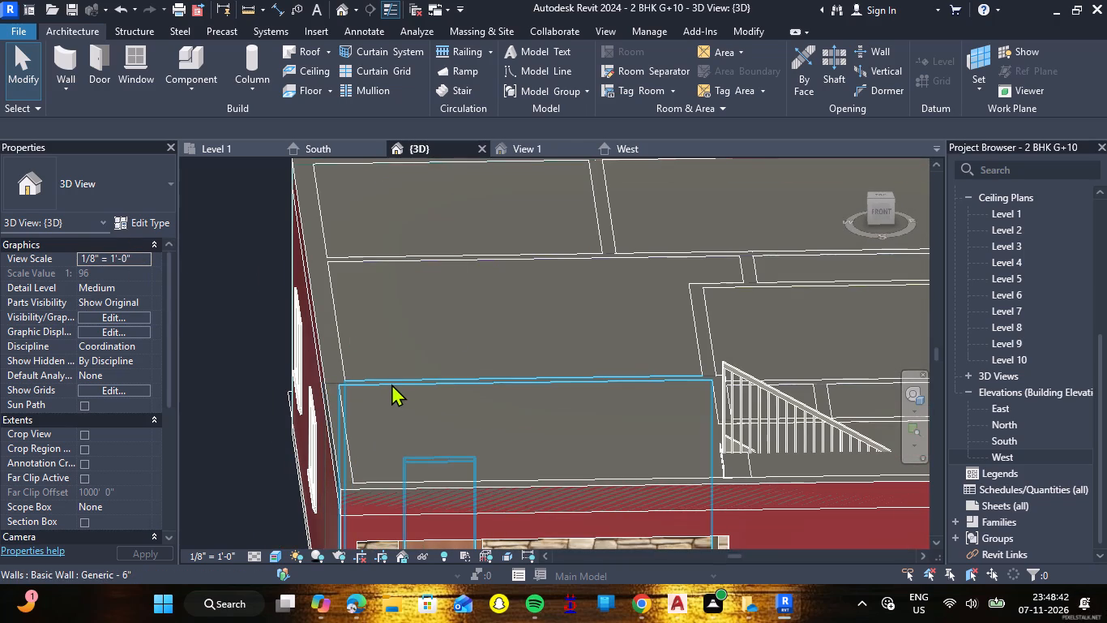
scroll(392, 384, down, 7)
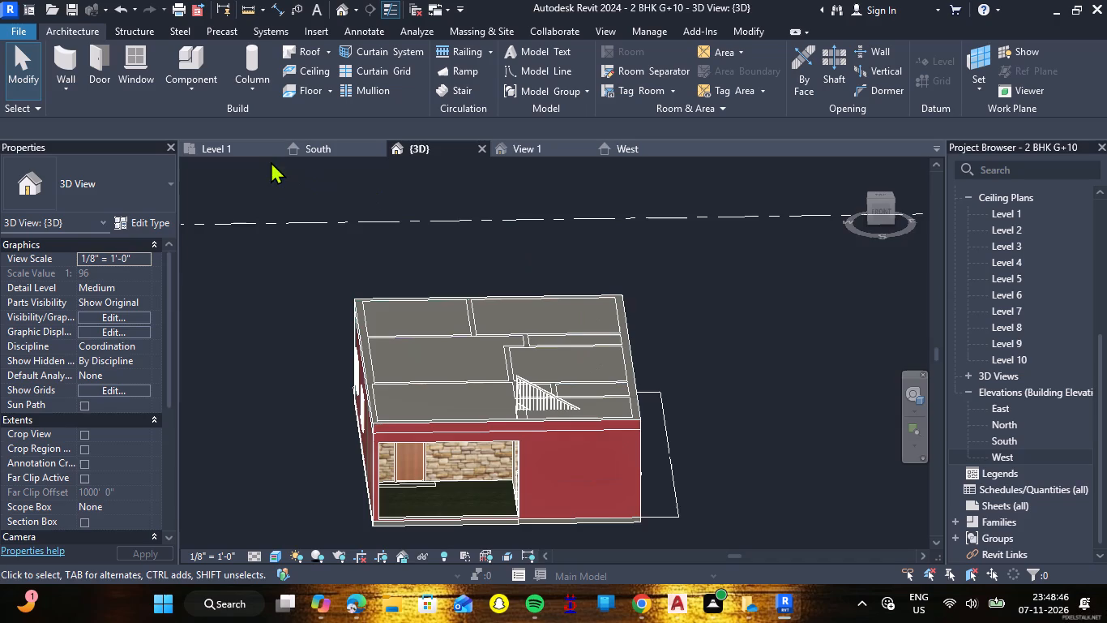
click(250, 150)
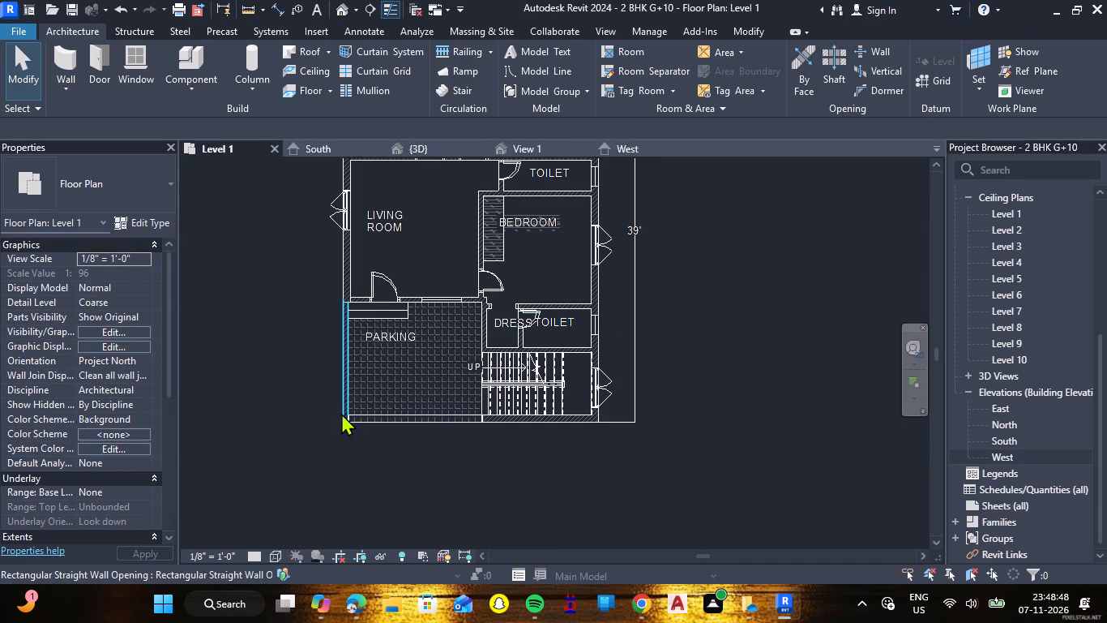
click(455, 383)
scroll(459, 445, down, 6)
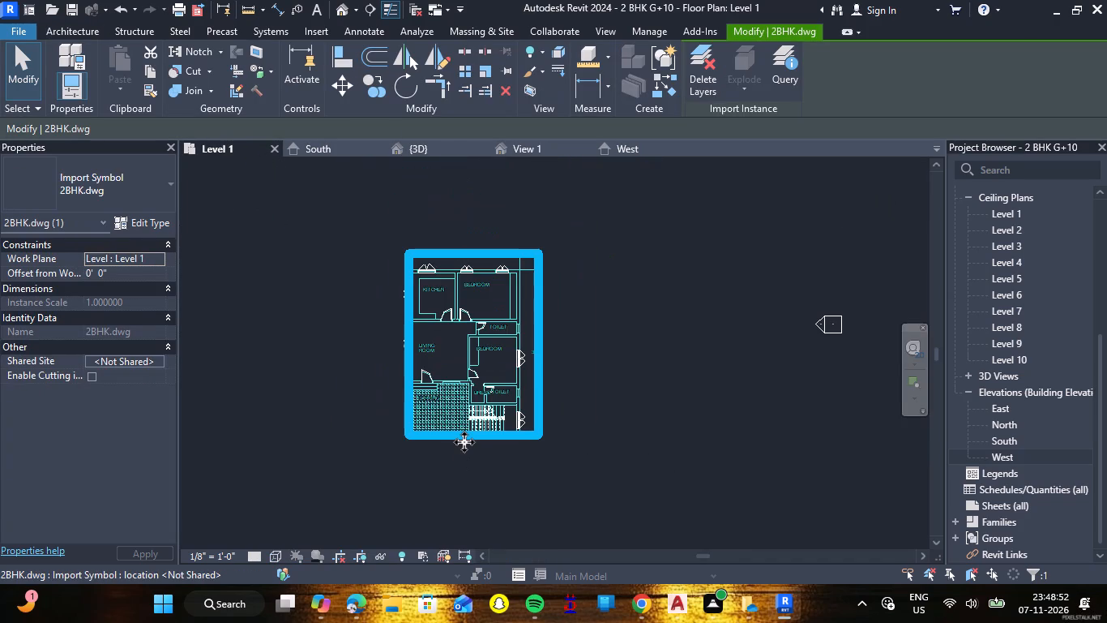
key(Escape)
Open the raised slab's boundary for editing and set its height offset from Level 1 to 10' 6".
click(407, 150)
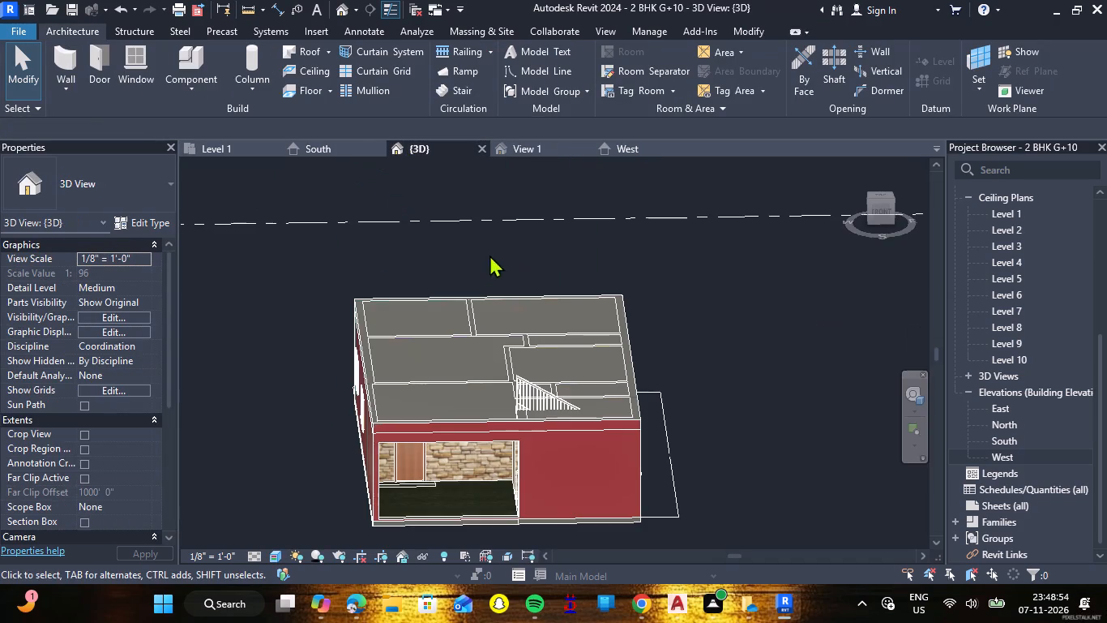
double_click(494, 303)
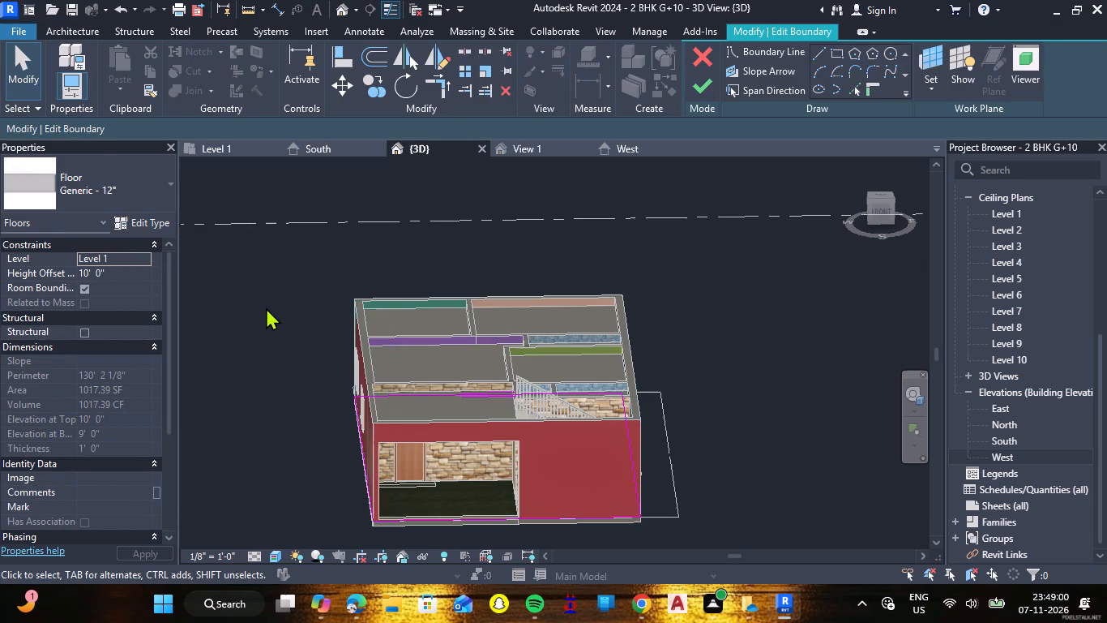
click(217, 153)
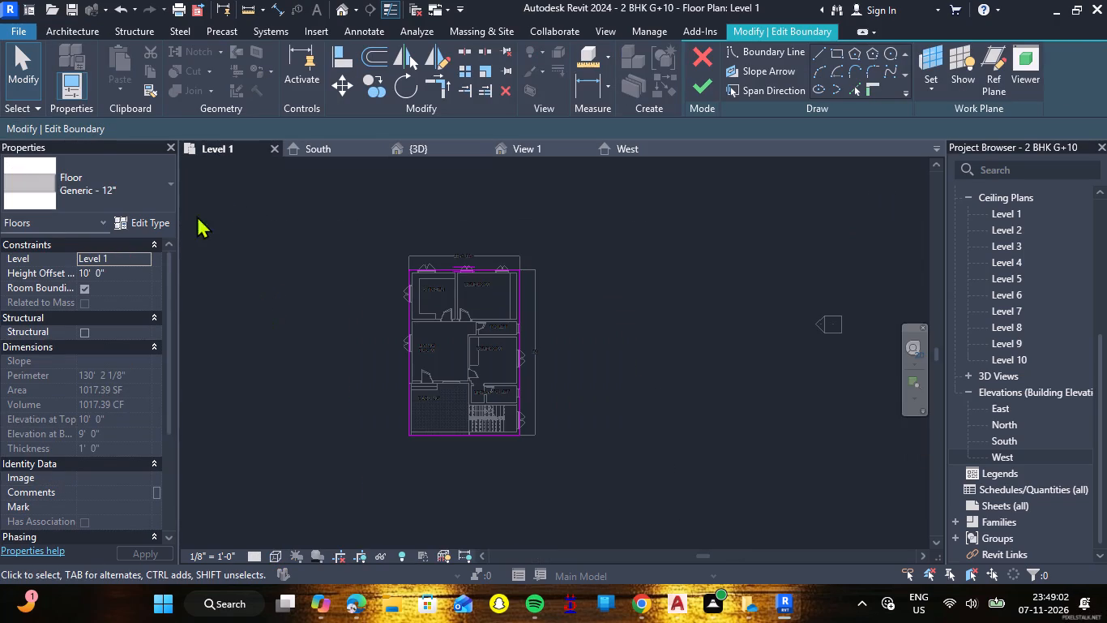
click(128, 275)
text(10'6")
key(Return)
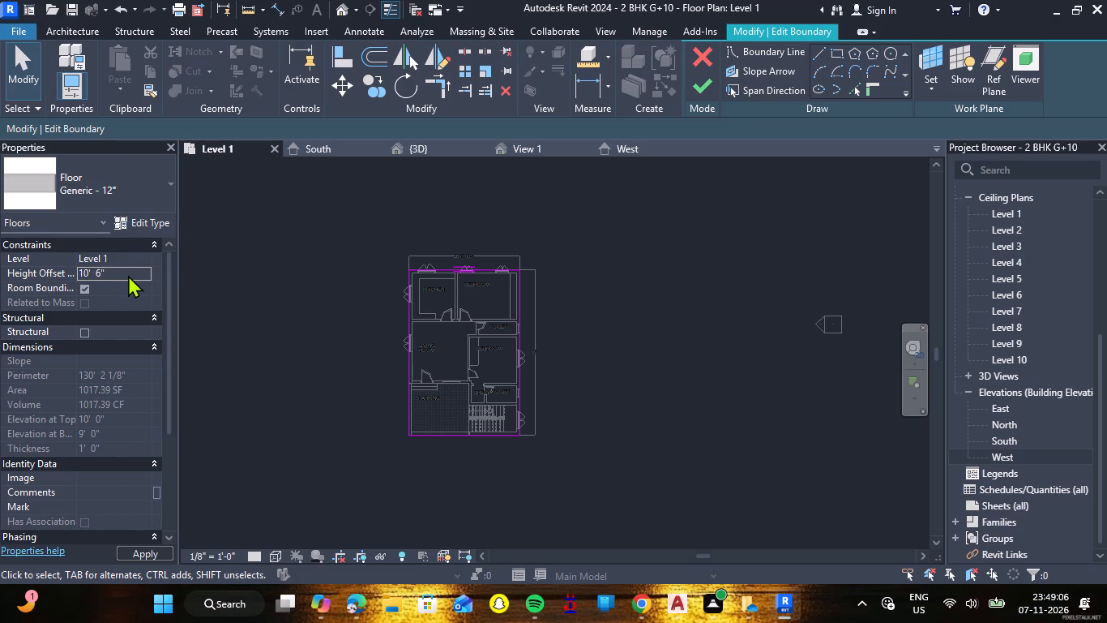
Change the raised slab's floor type to Generic - 6" and finish the boundary edit.
click(171, 187)
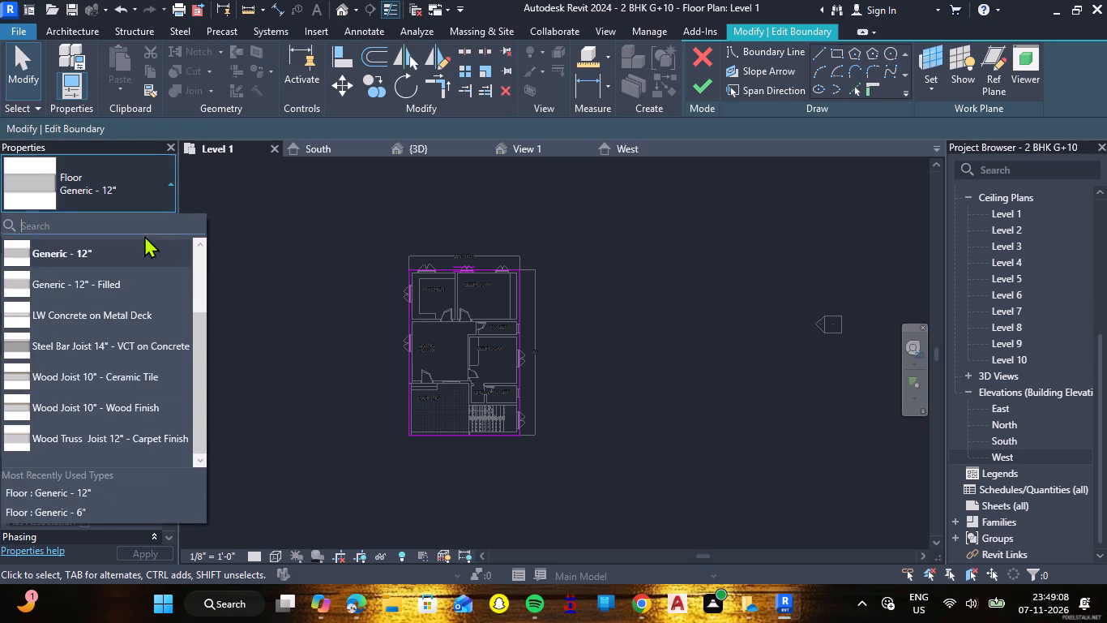
scroll(112, 277, up, 1)
click(98, 305)
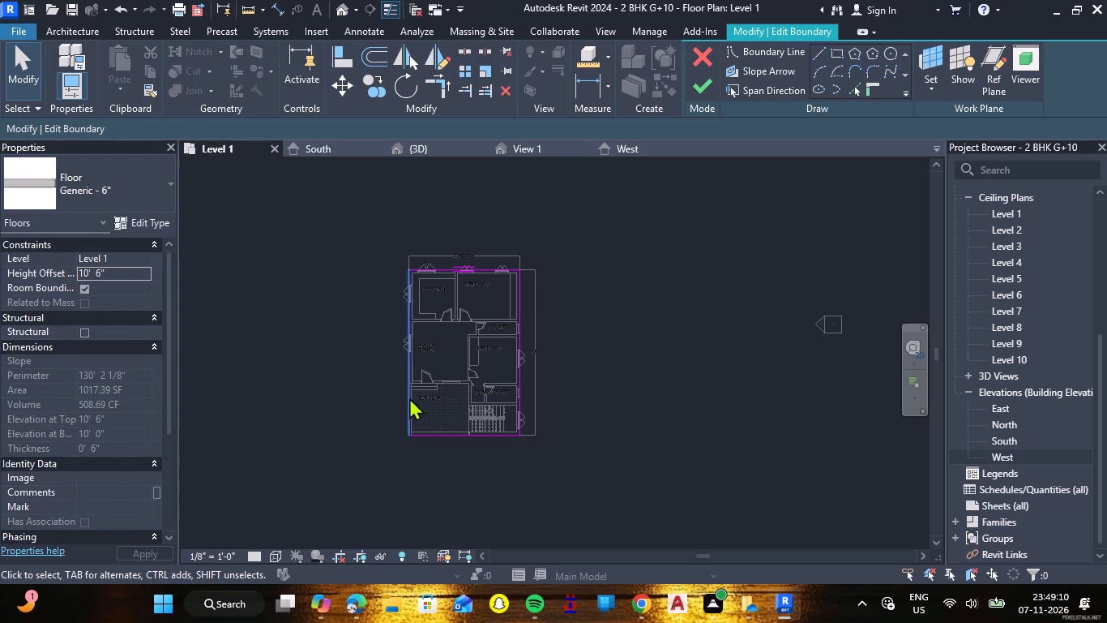
click(707, 81)
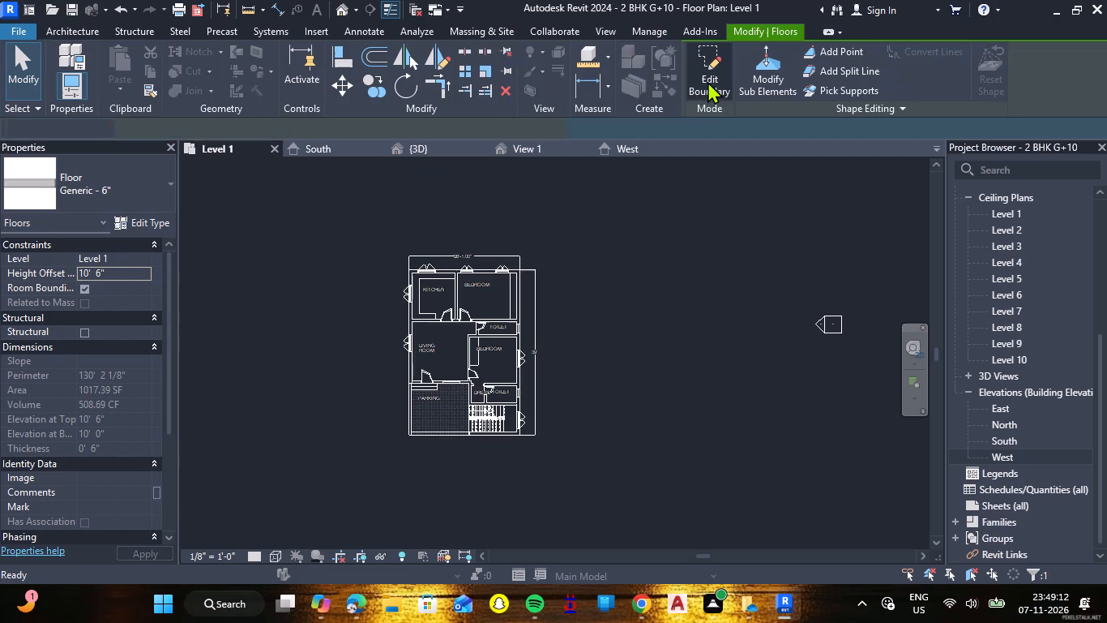
click(744, 204)
click(417, 152)
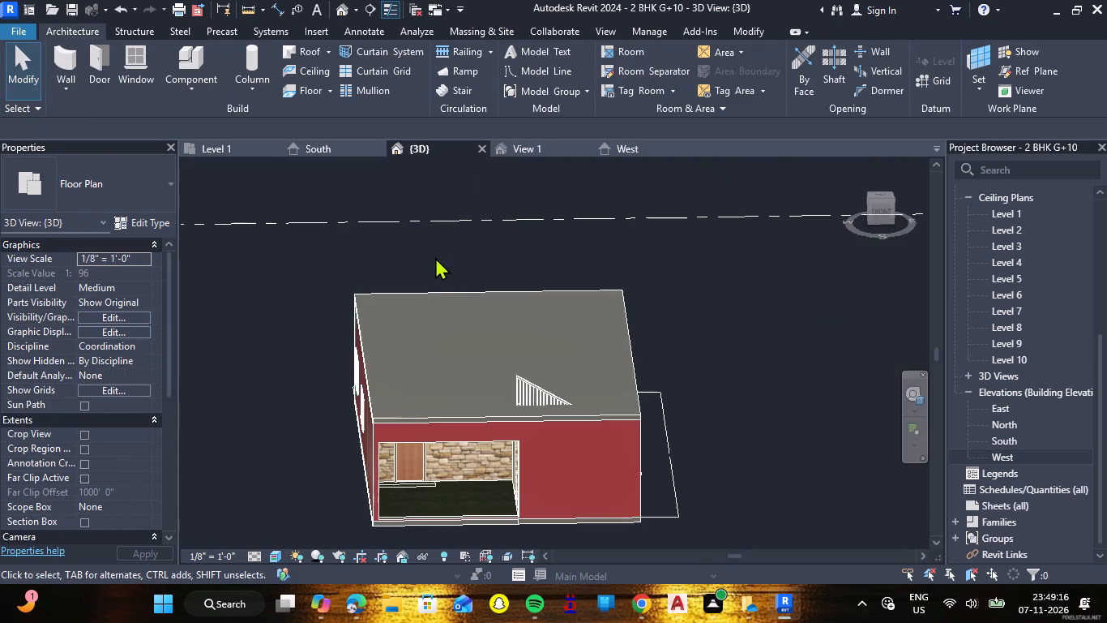
scroll(452, 368, up, 1)
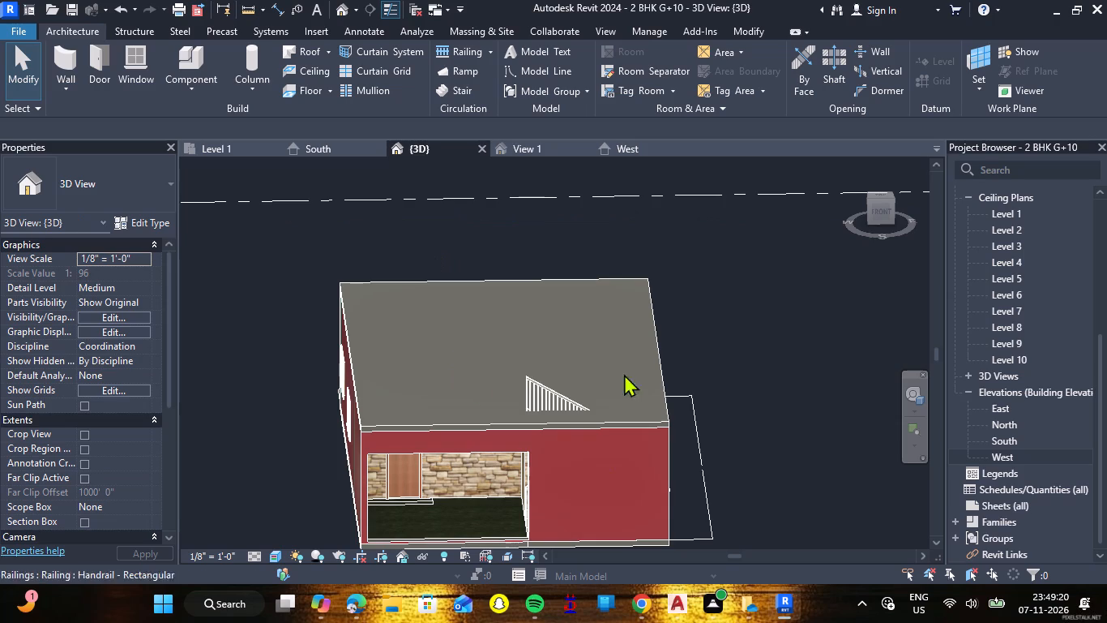
scroll(754, 389, down, 3)
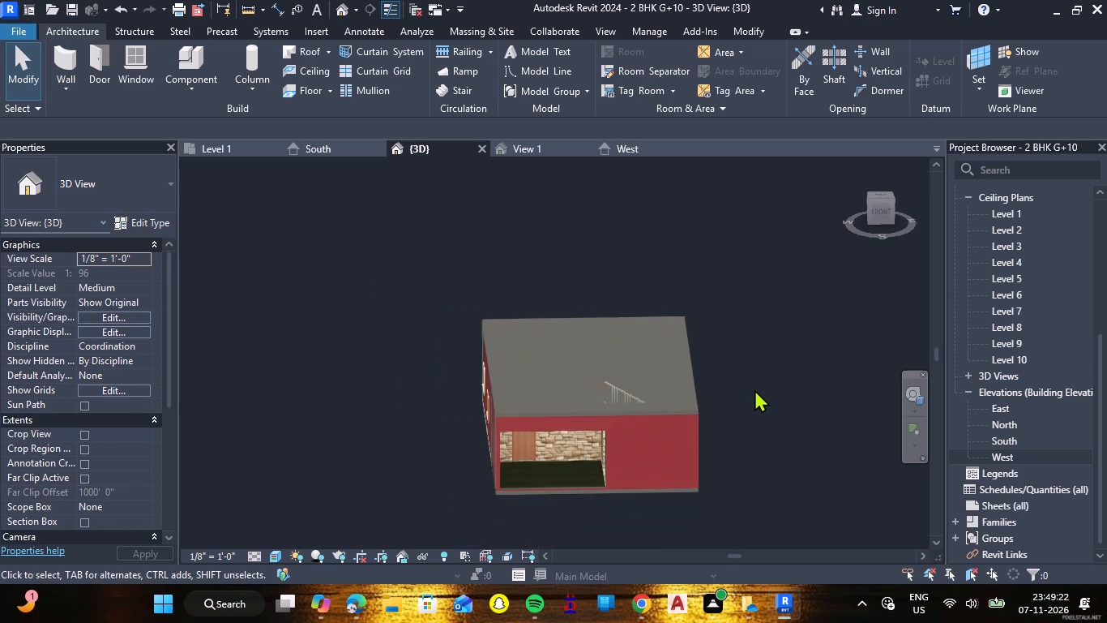
scroll(714, 515, up, 4)
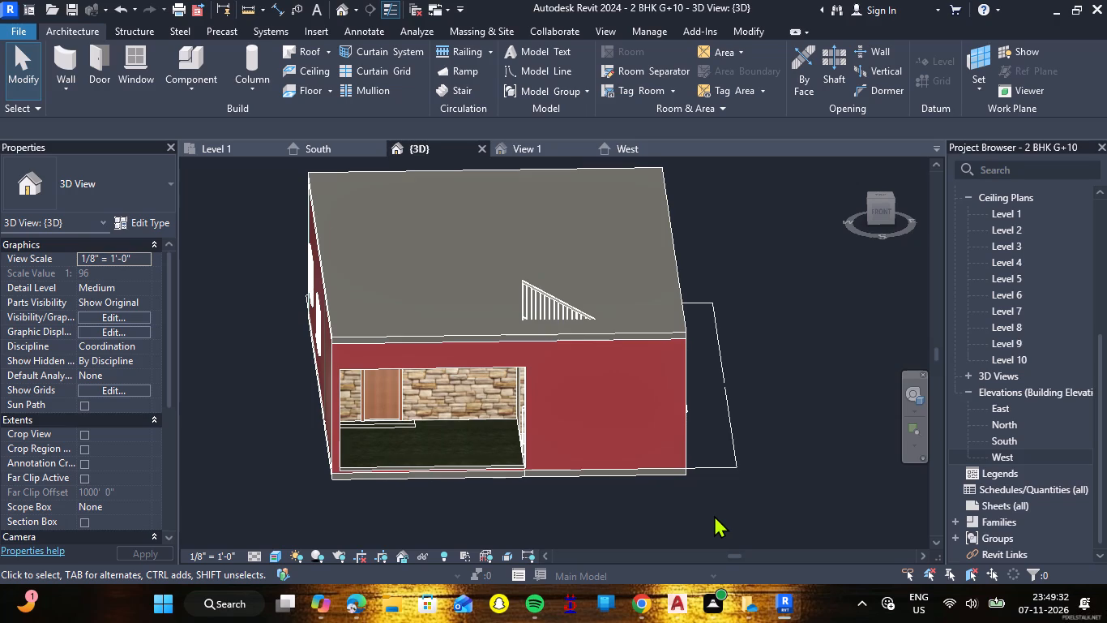
From the front of the 3D model, select the storey's walls along with their doors, wall opening and ceilings, including the 9" end wall.
scroll(721, 503, down, 4)
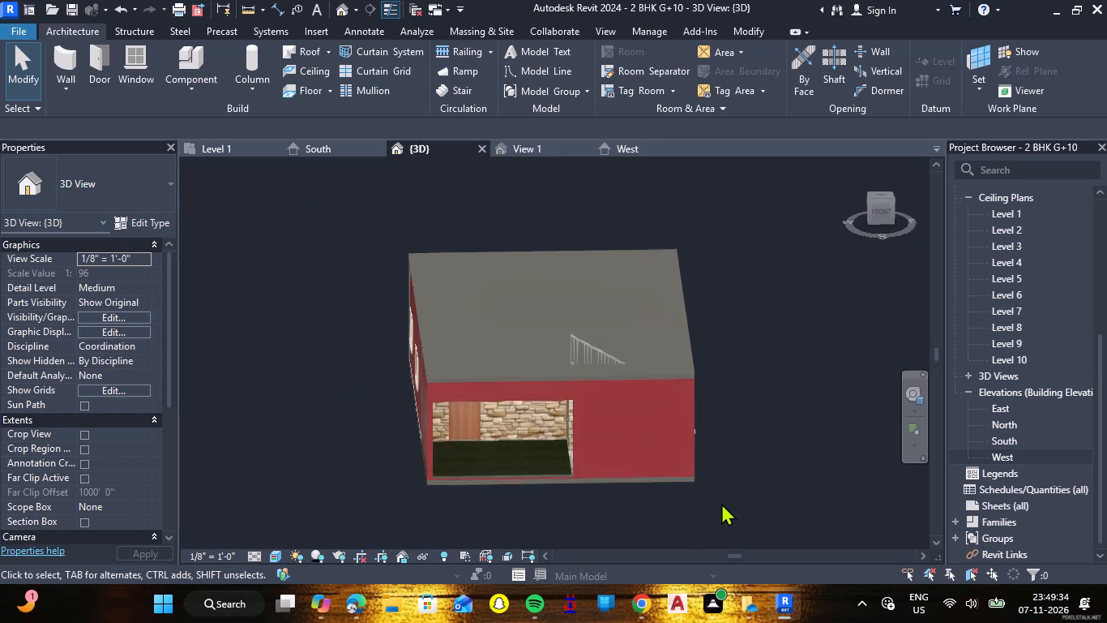
scroll(715, 507, up, 5)
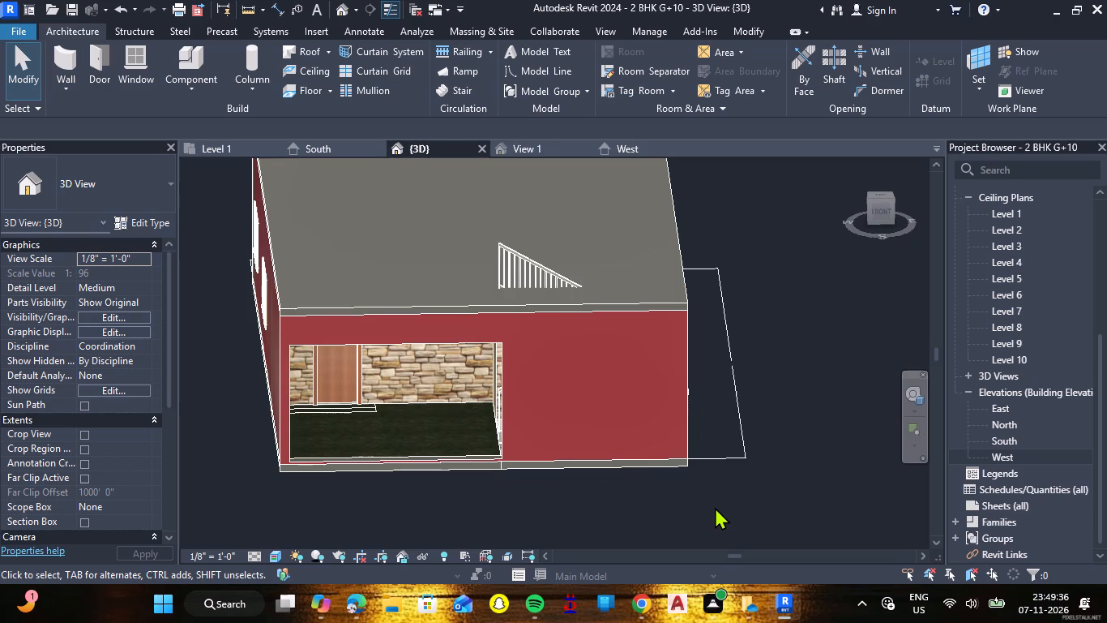
scroll(715, 507, down, 2)
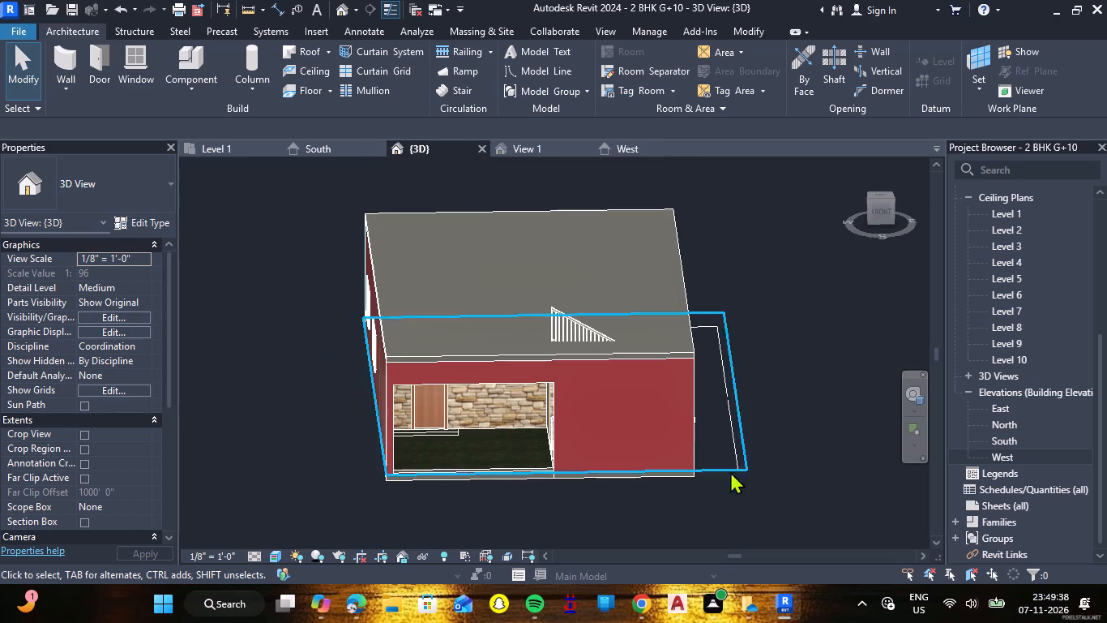
click(879, 215)
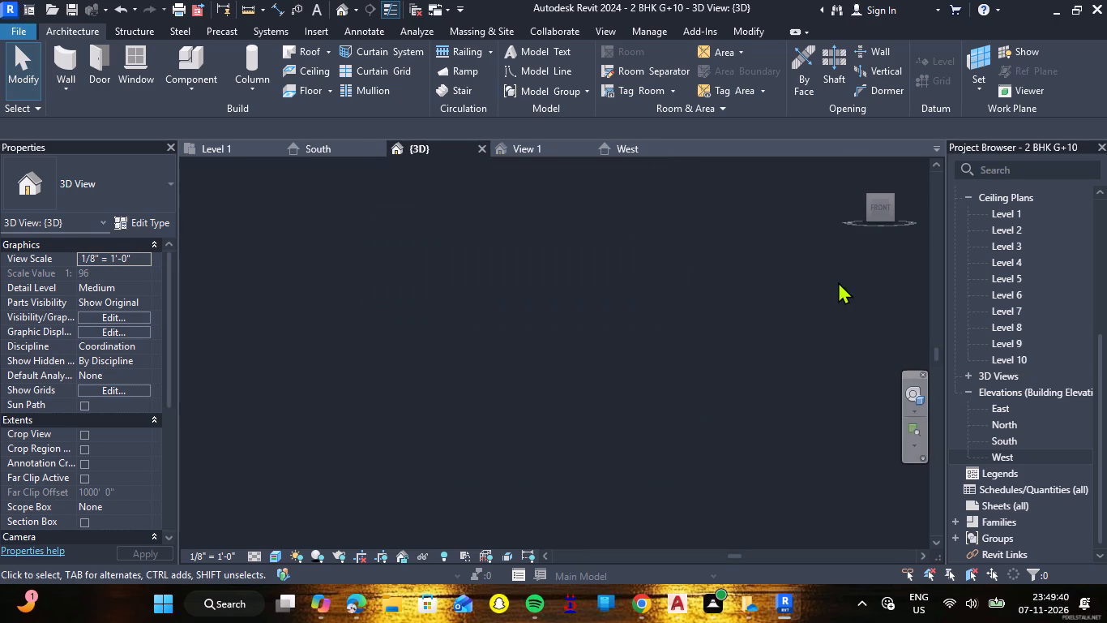
scroll(580, 429, up, 7)
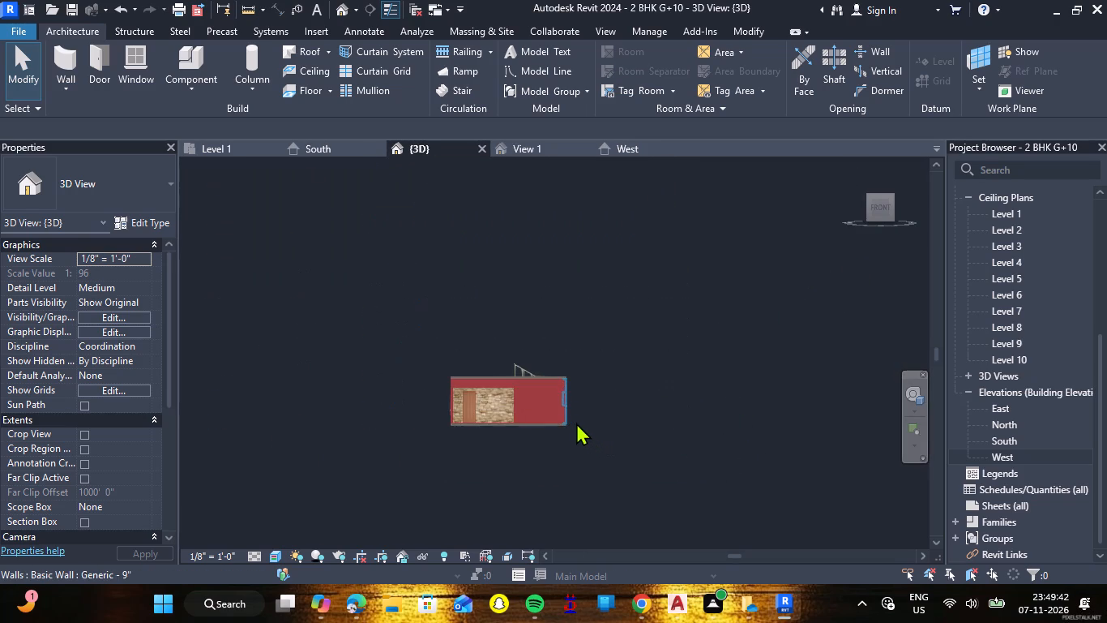
scroll(553, 412, up, 8)
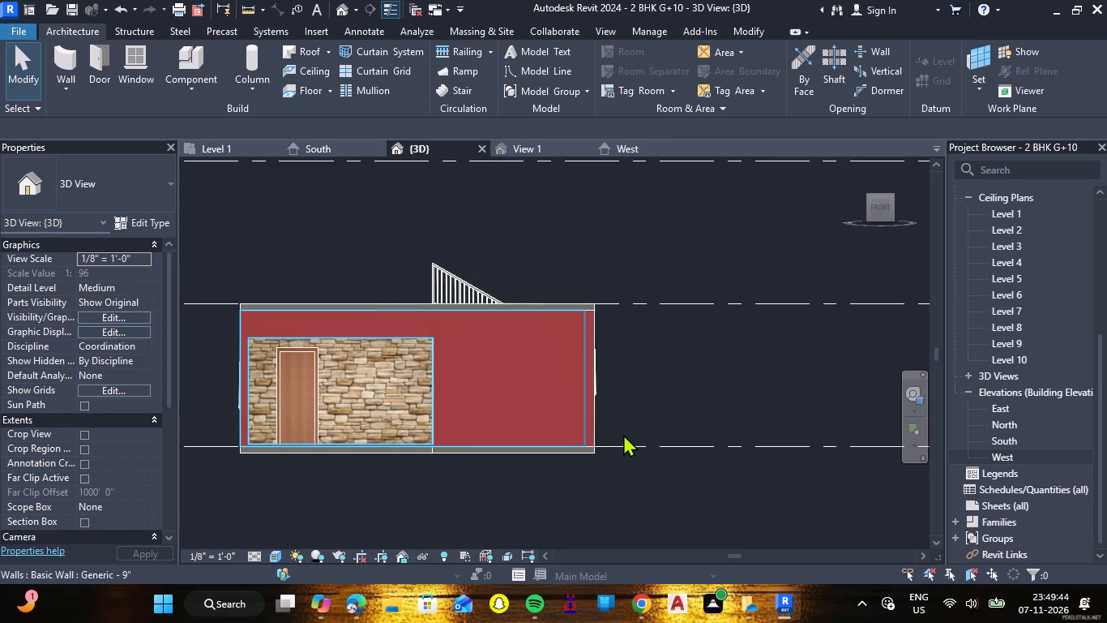
drag(613, 462, 522, 402)
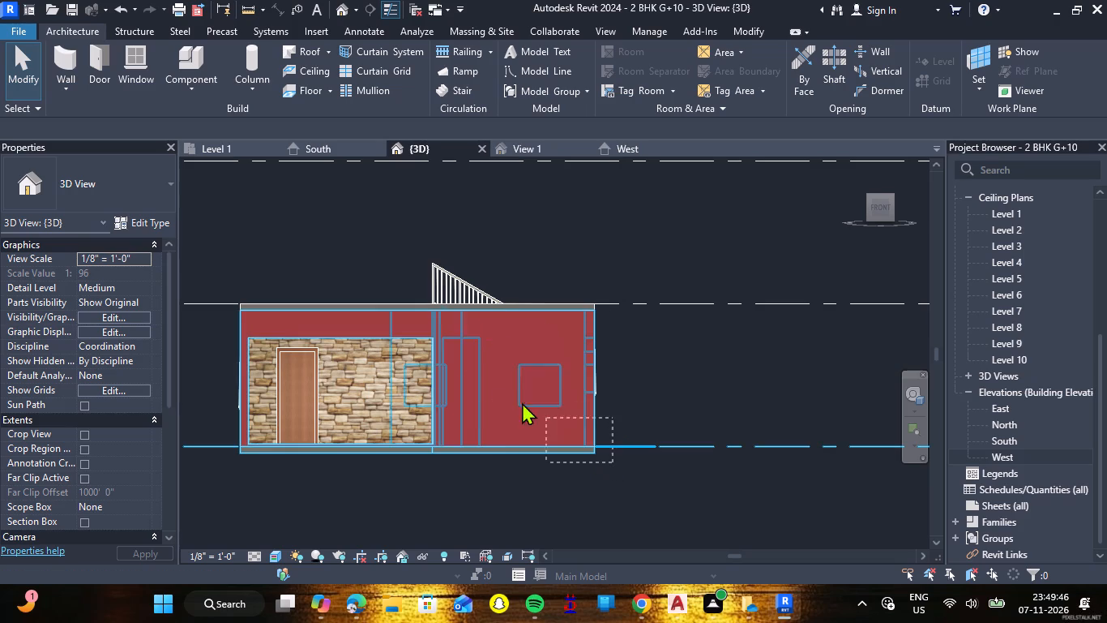
drag(522, 402, 234, 302)
click(234, 302)
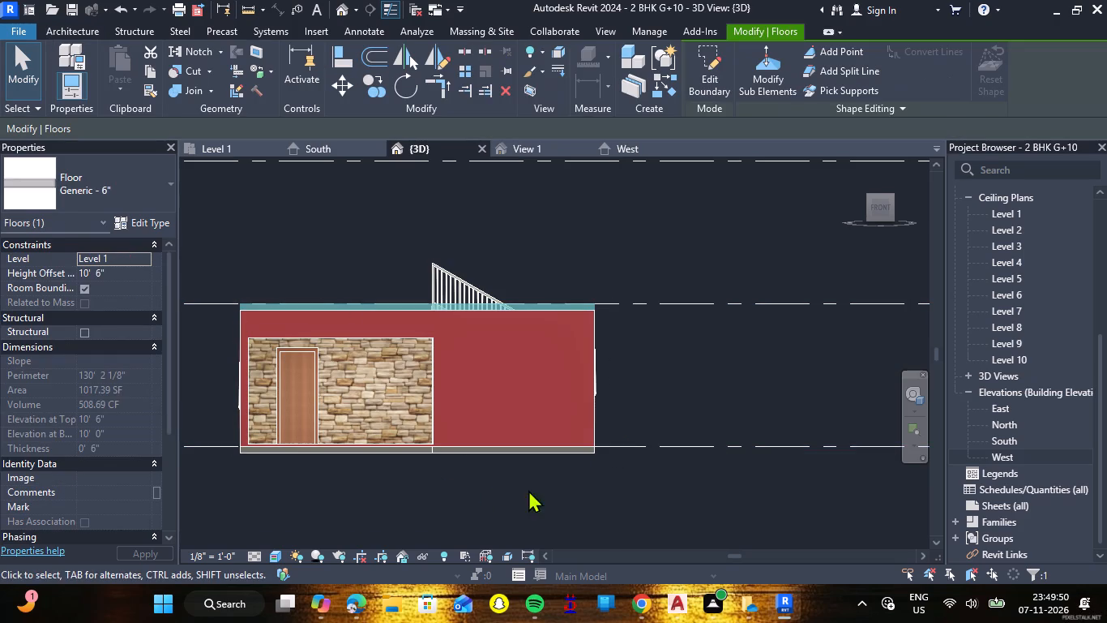
click(639, 494)
drag(613, 474, 602, 457)
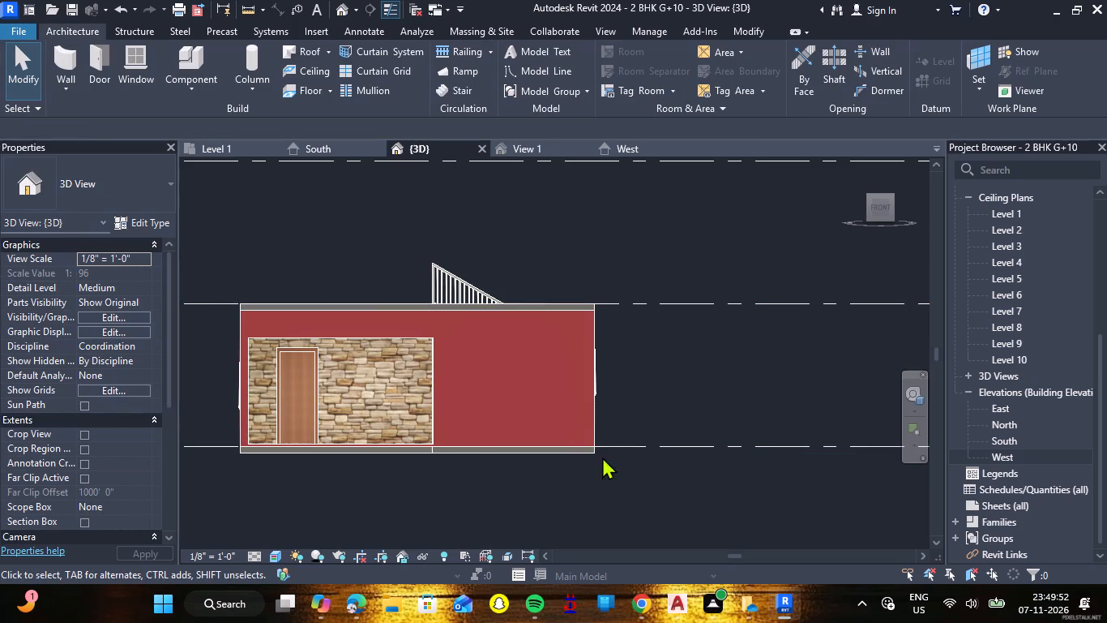
drag(602, 457, 434, 360)
drag(422, 356, 259, 321)
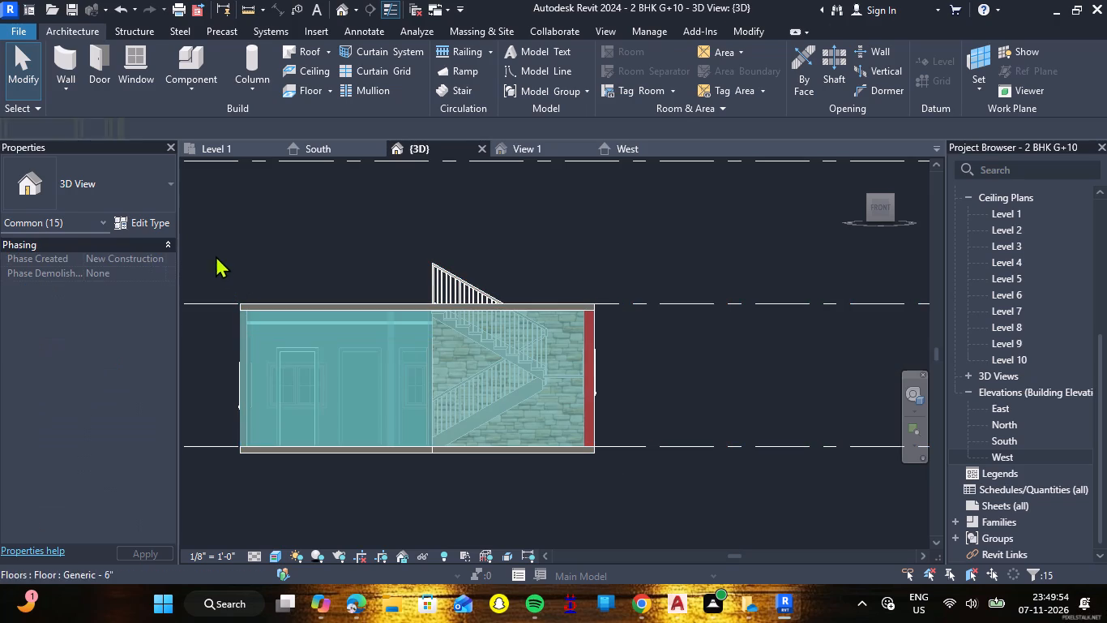
ctrl+click(595, 413)
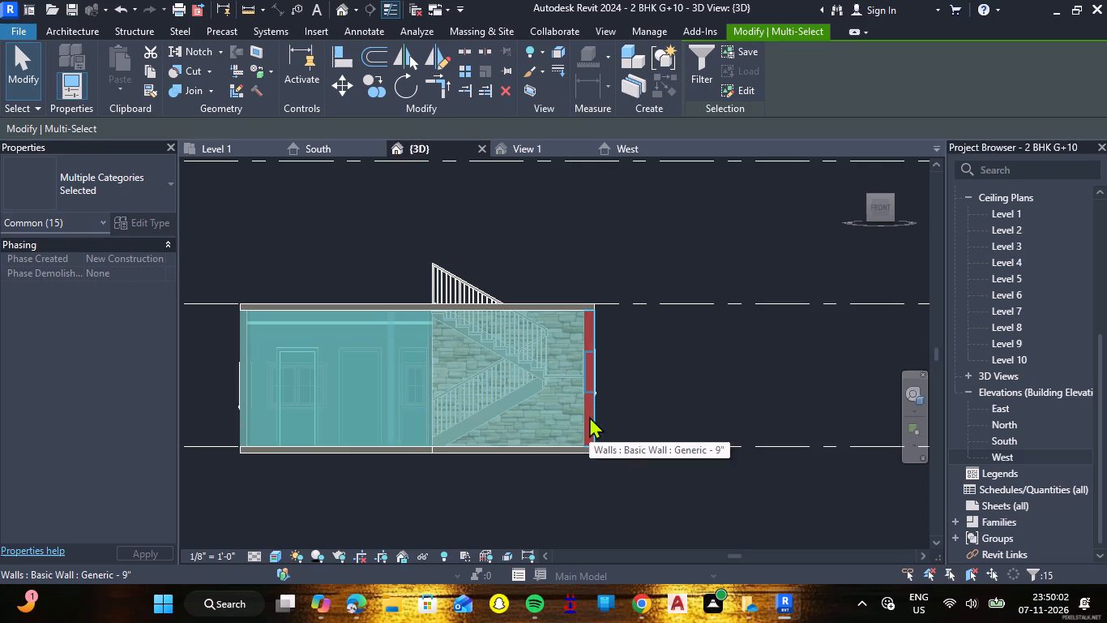
ctrl+click(588, 416)
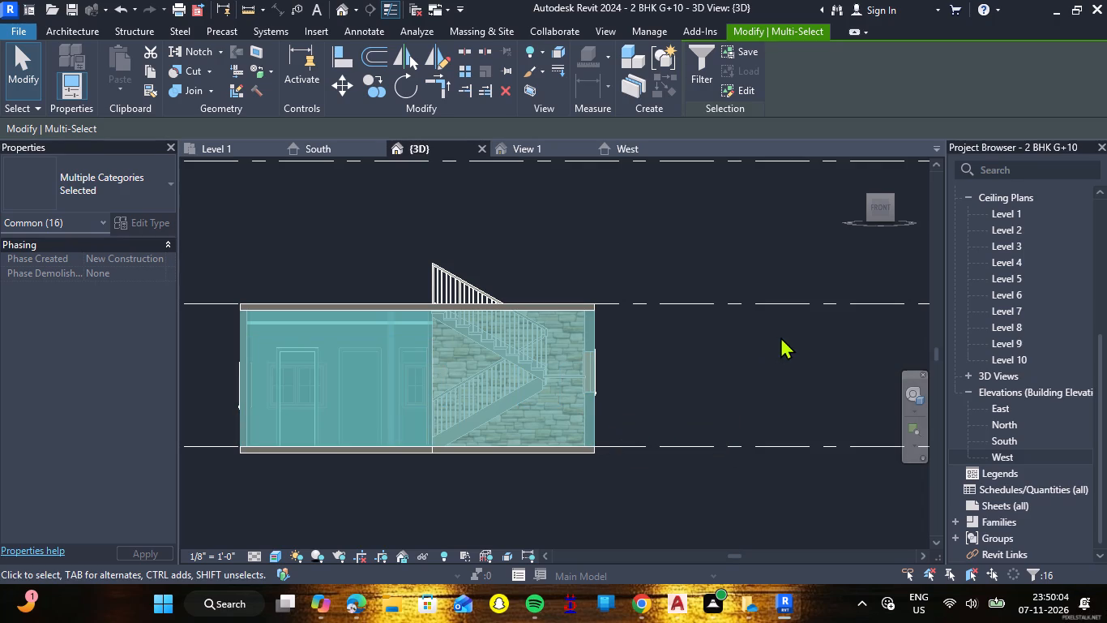
Filter the selection to Doors, Rectangular Straight Wall Opening and Walls, leaving out Ceilings.
click(695, 77)
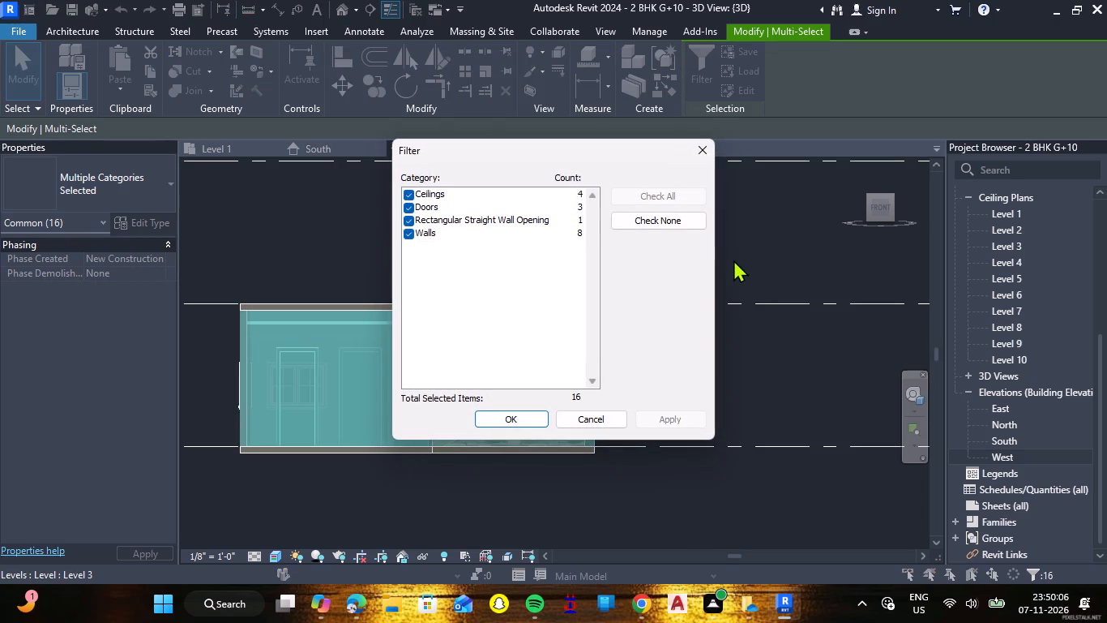
click(655, 217)
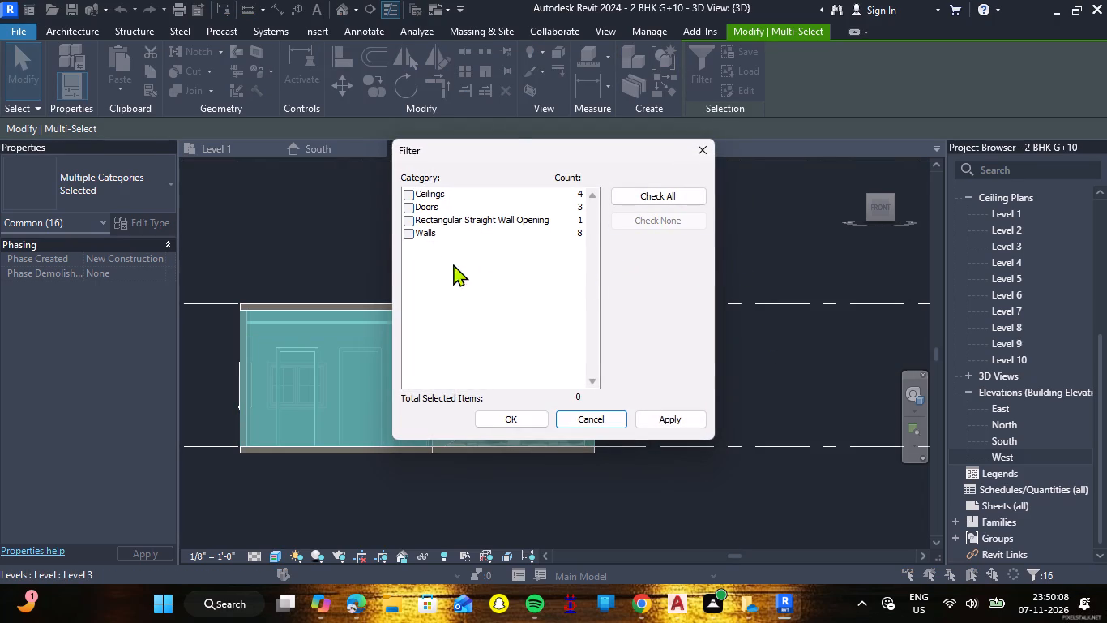
click(412, 237)
click(410, 202)
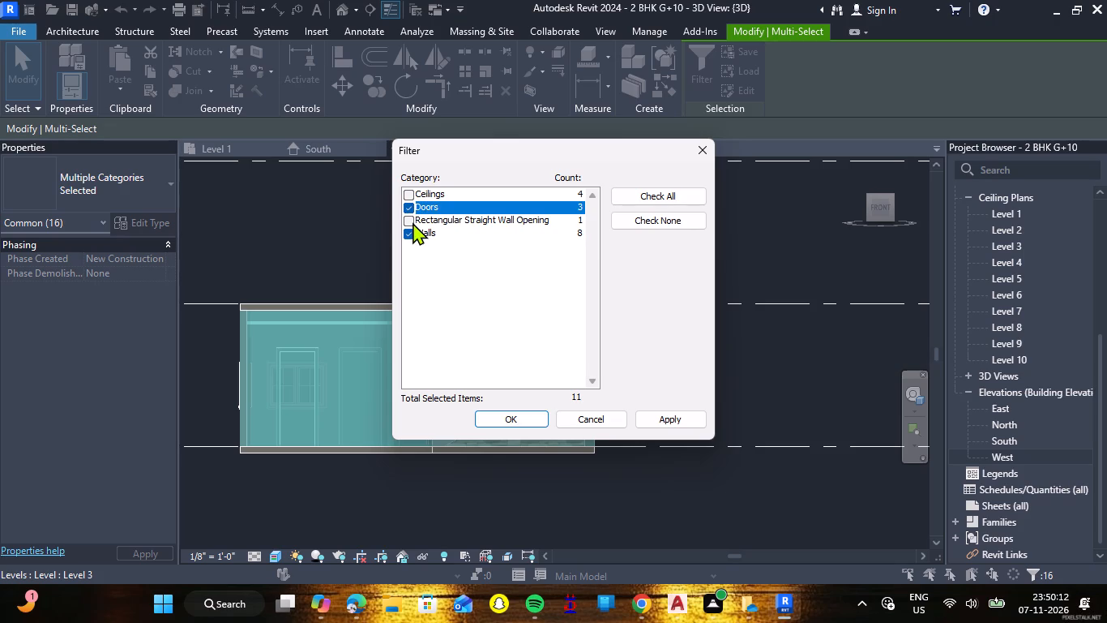
click(412, 222)
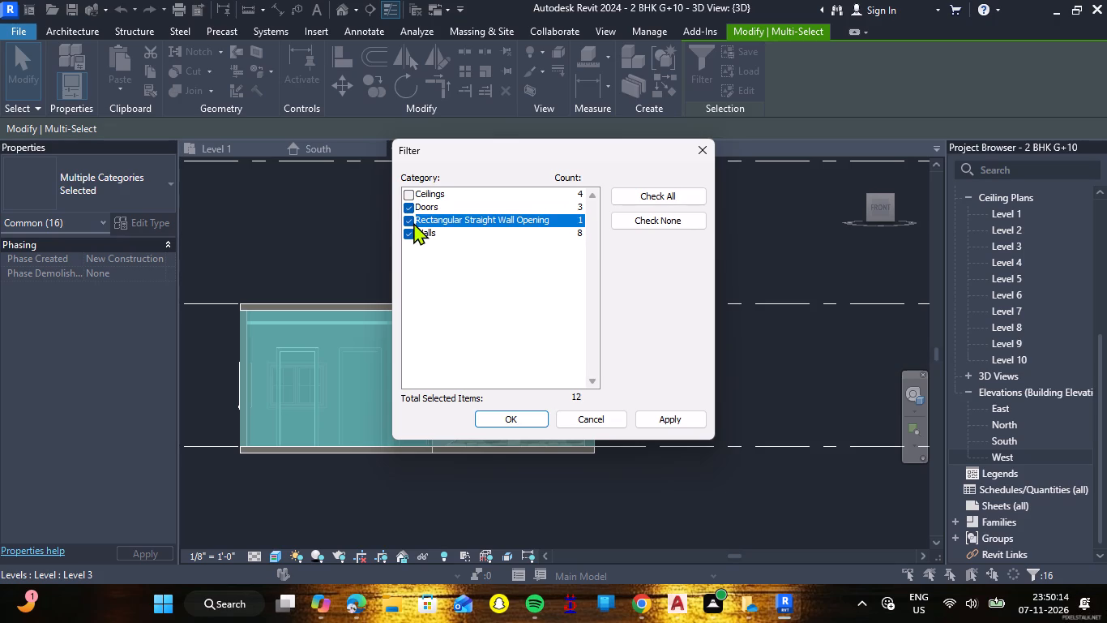
click(645, 413)
click(515, 423)
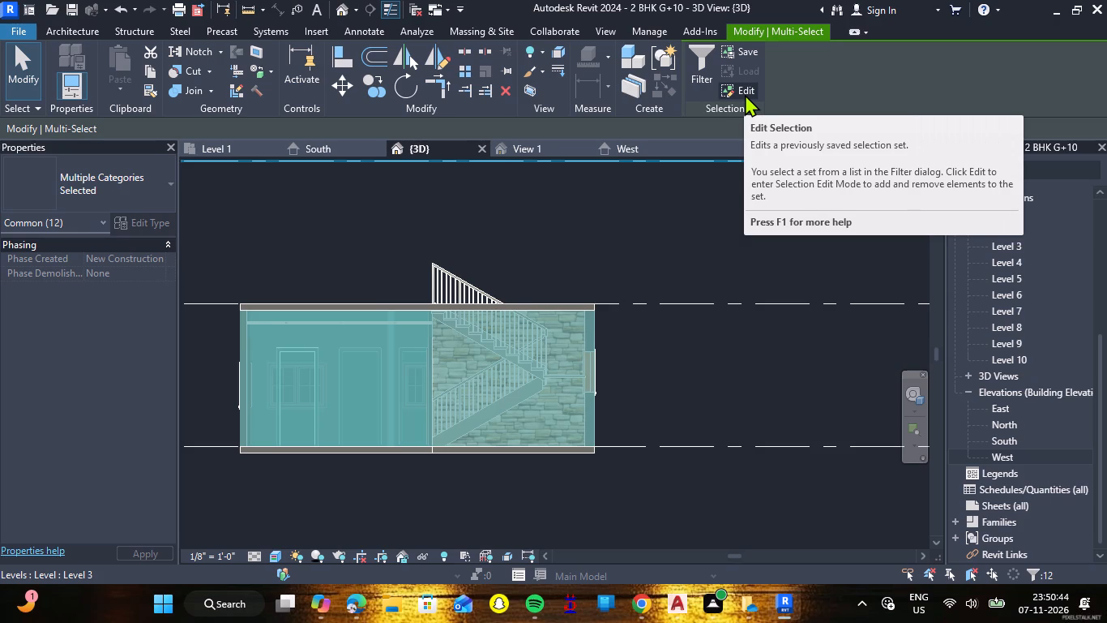
click(745, 94)
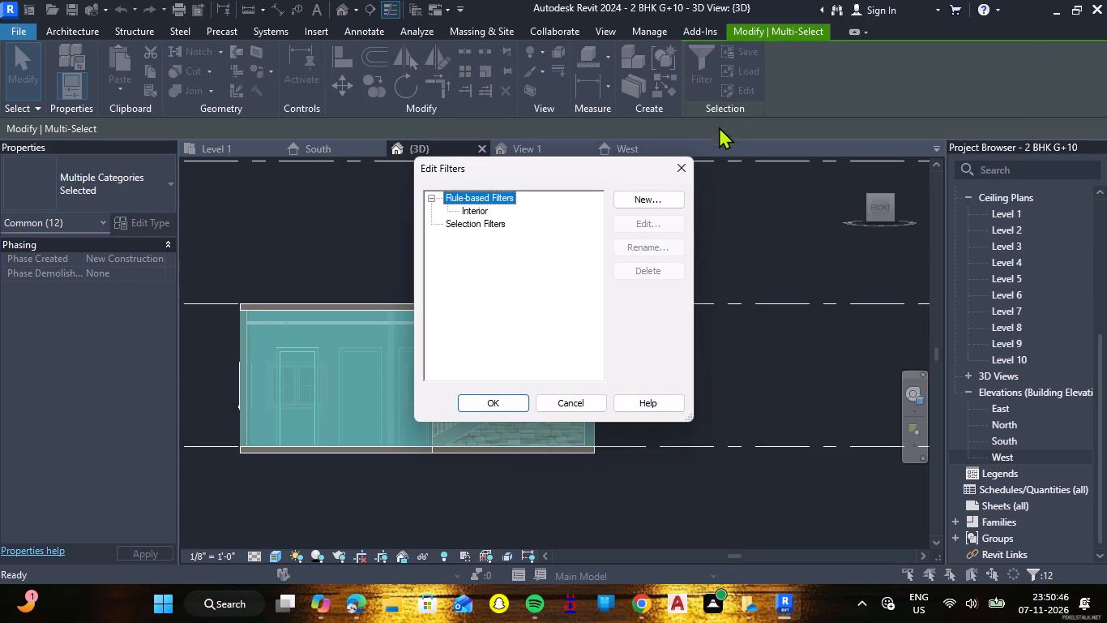
click(690, 163)
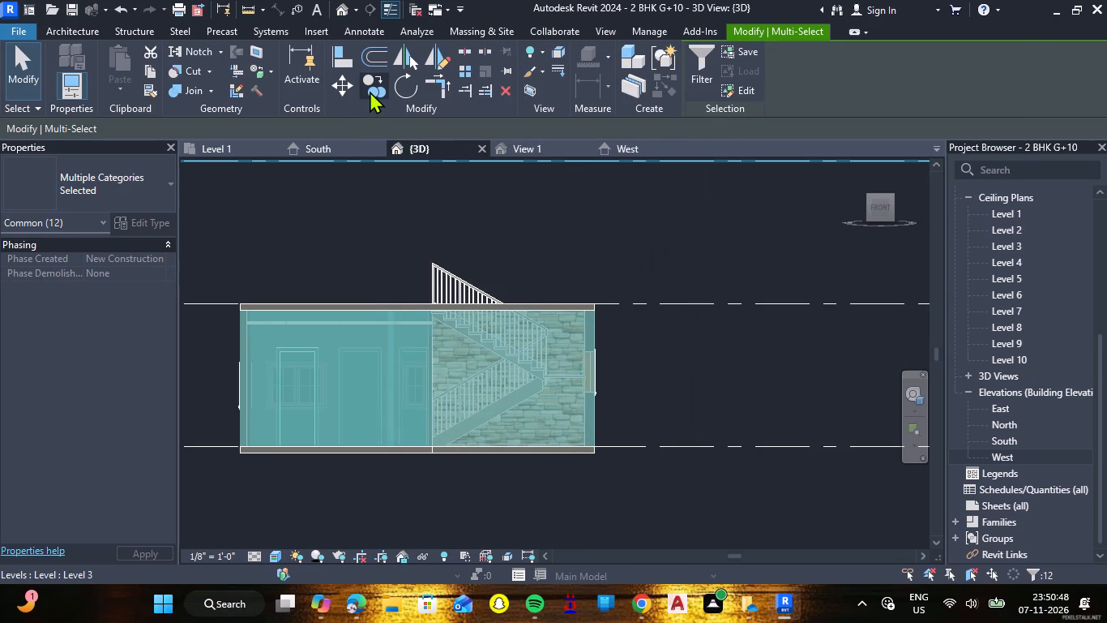
Try to copy the filtered walls, doors and opening up one storey, using the lower slab's corner and the upper slab's corner as reference points.
click(370, 90)
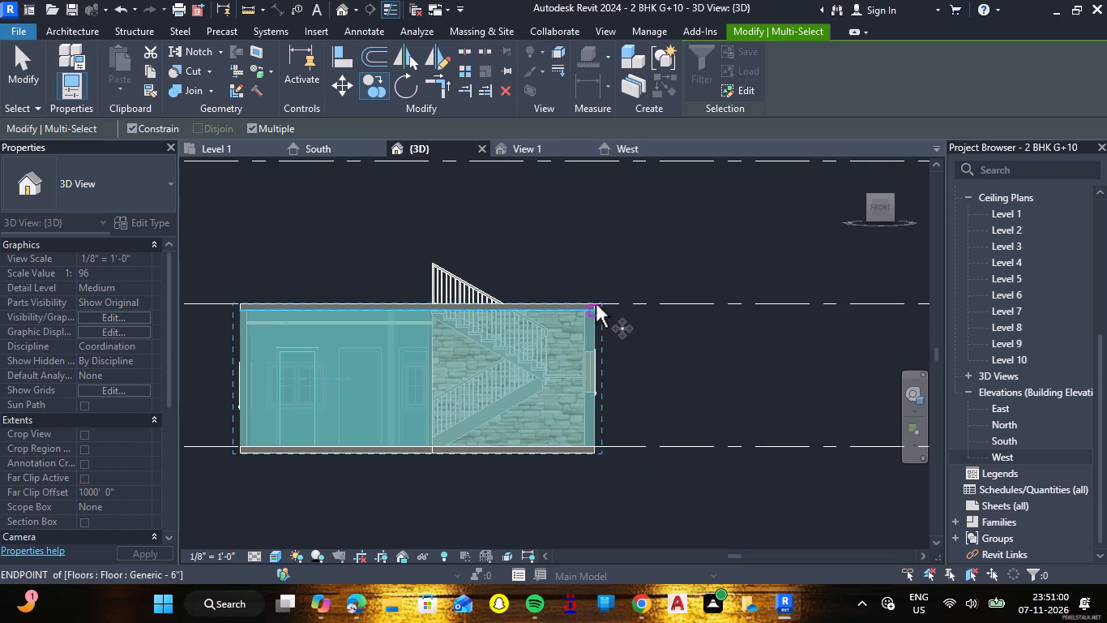
click(595, 451)
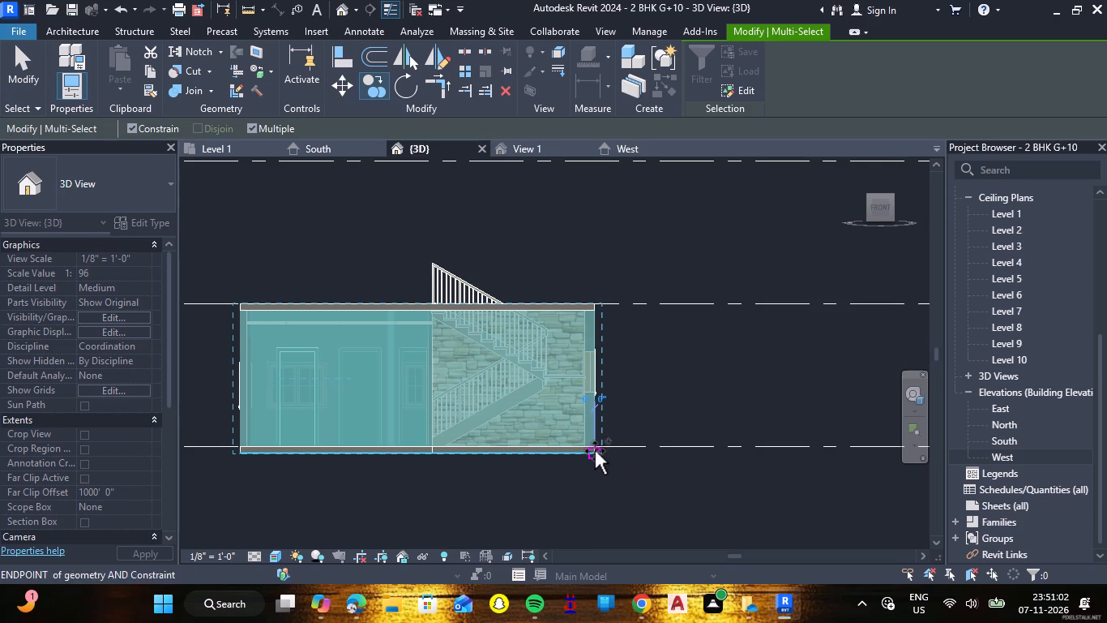
click(594, 299)
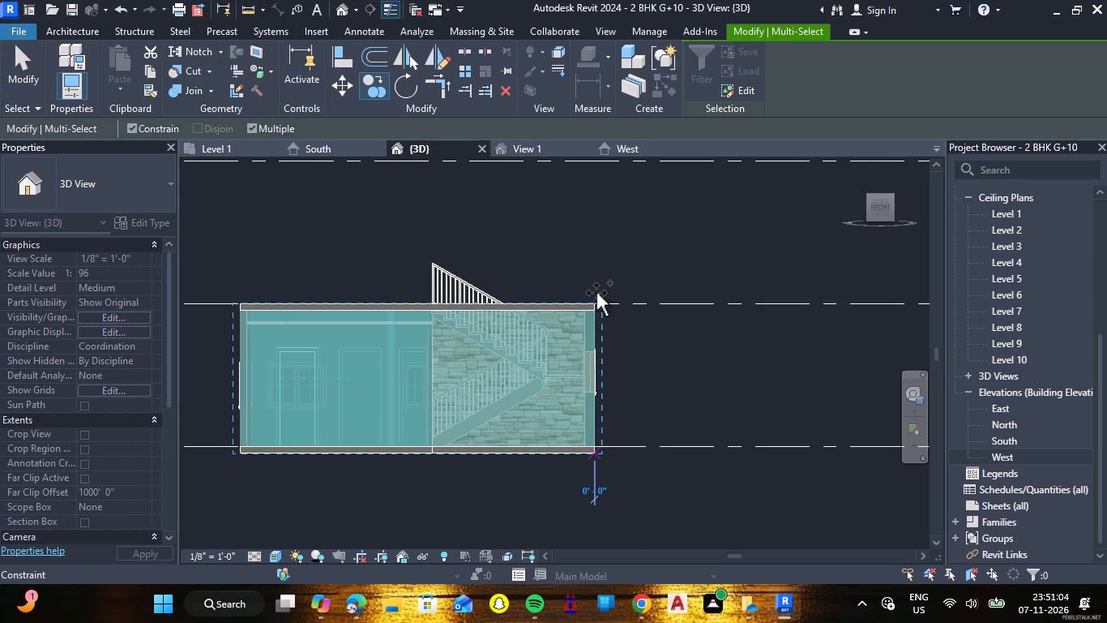
scroll(600, 278, down, 3)
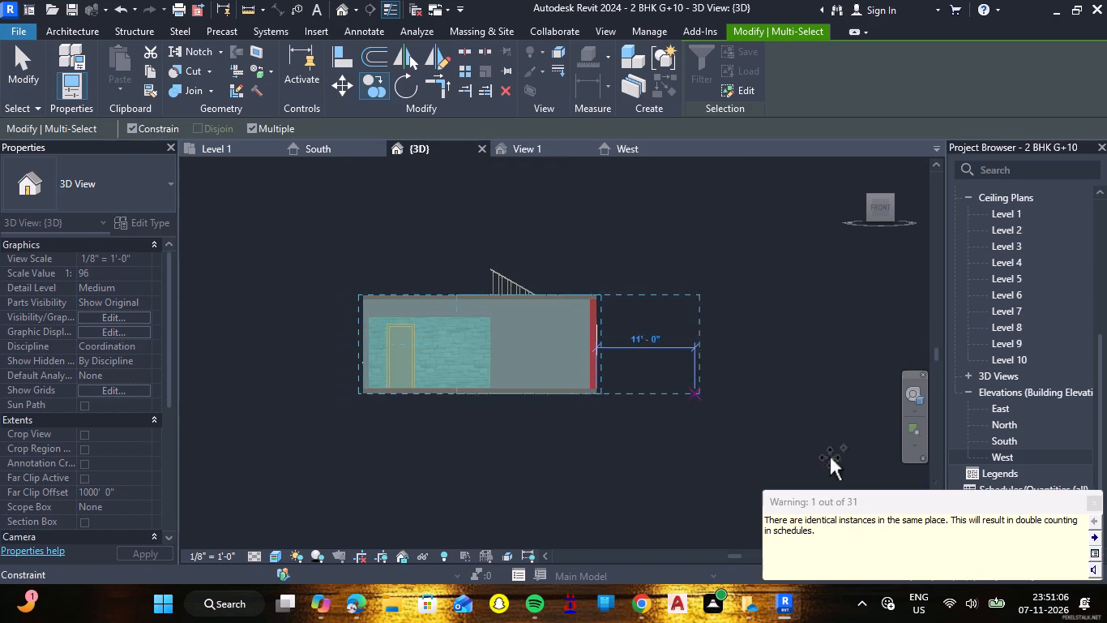
click(1092, 505)
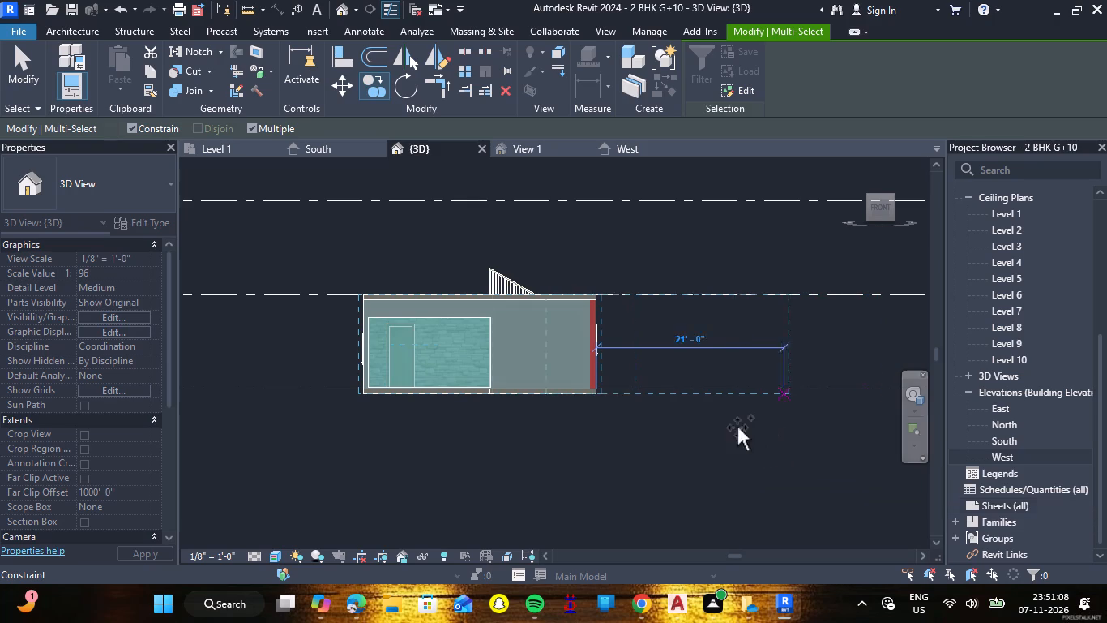
key(Escape)
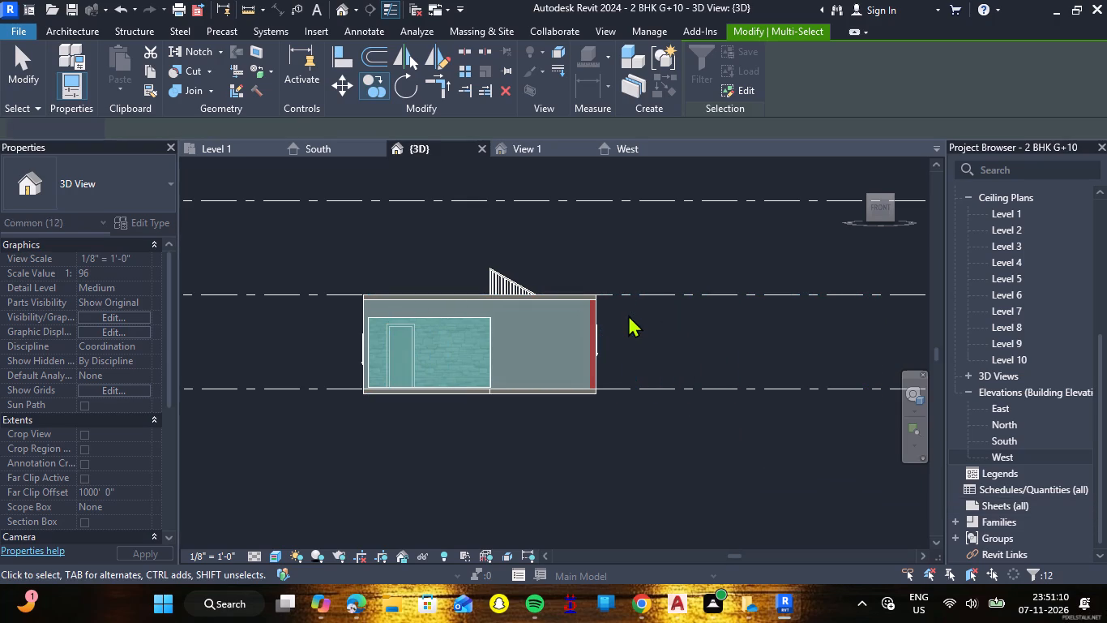
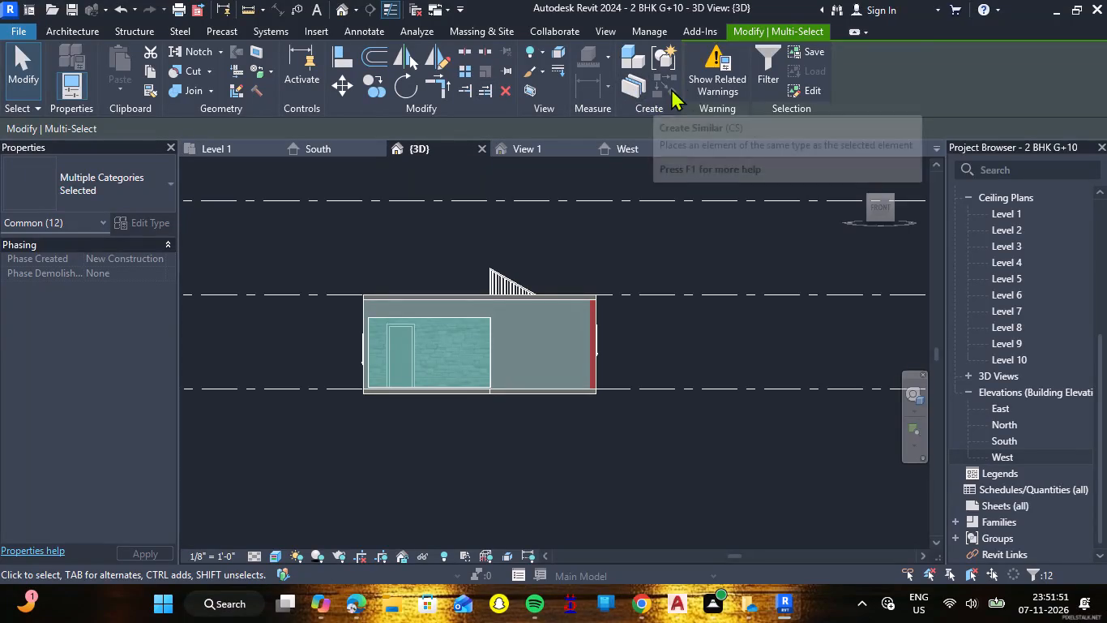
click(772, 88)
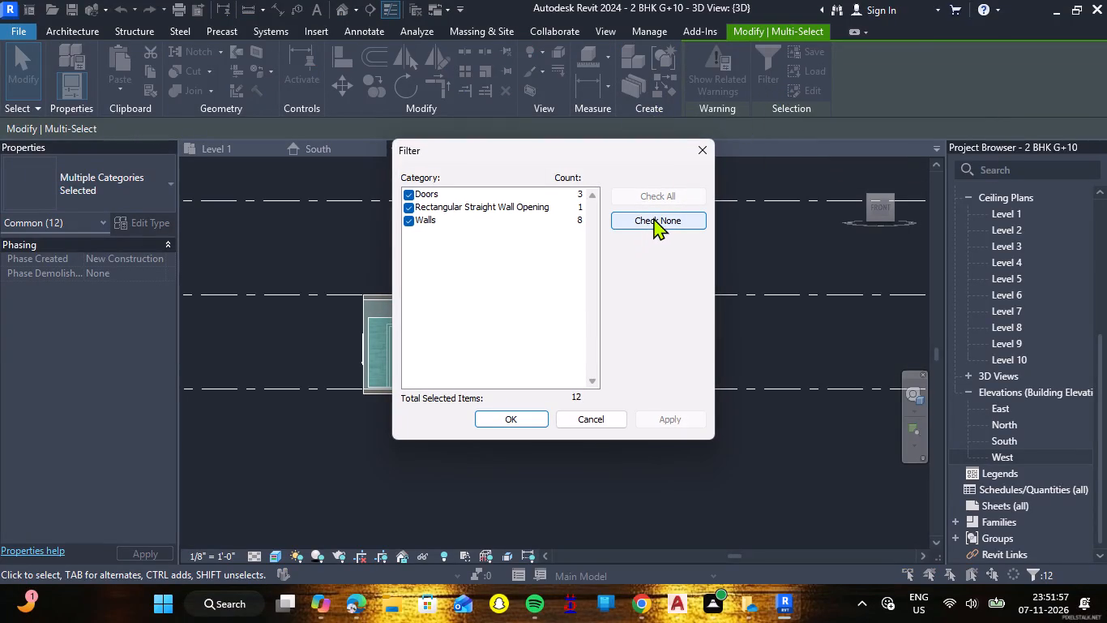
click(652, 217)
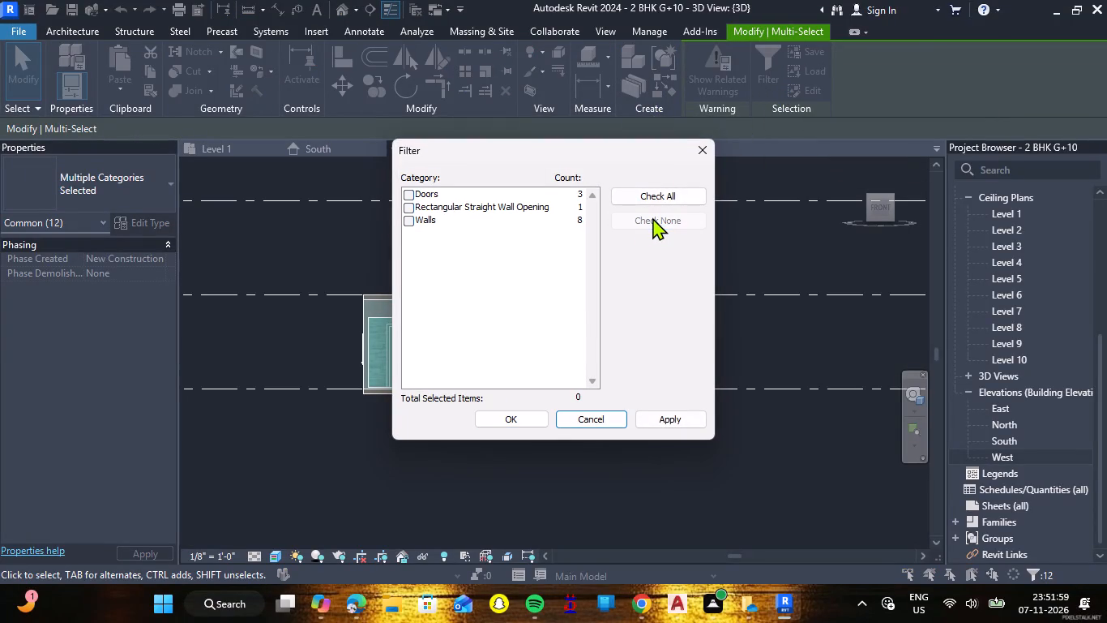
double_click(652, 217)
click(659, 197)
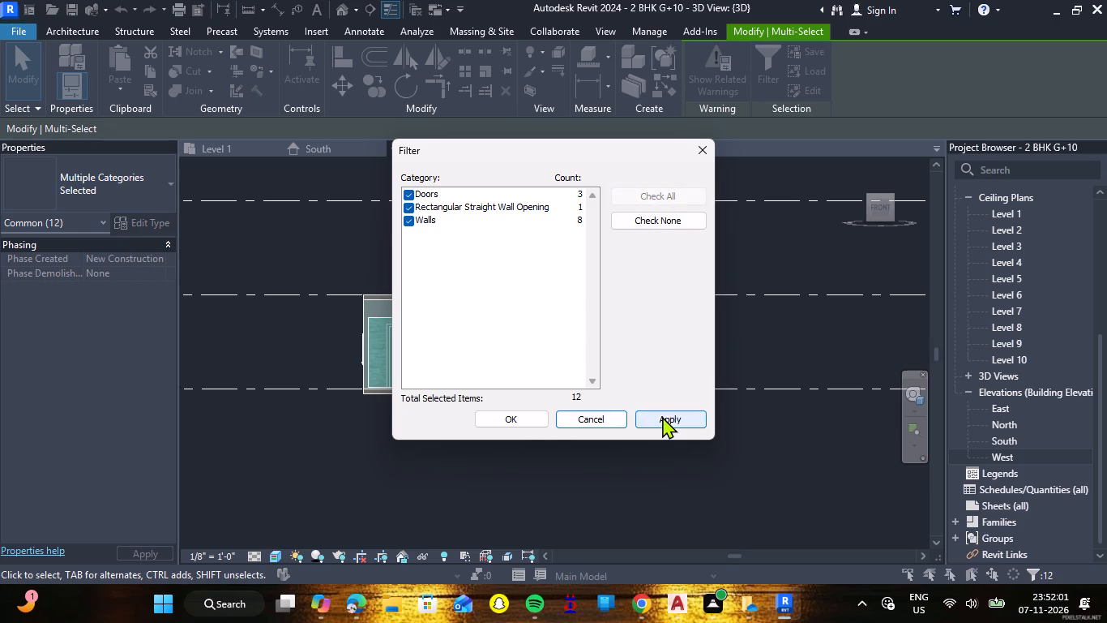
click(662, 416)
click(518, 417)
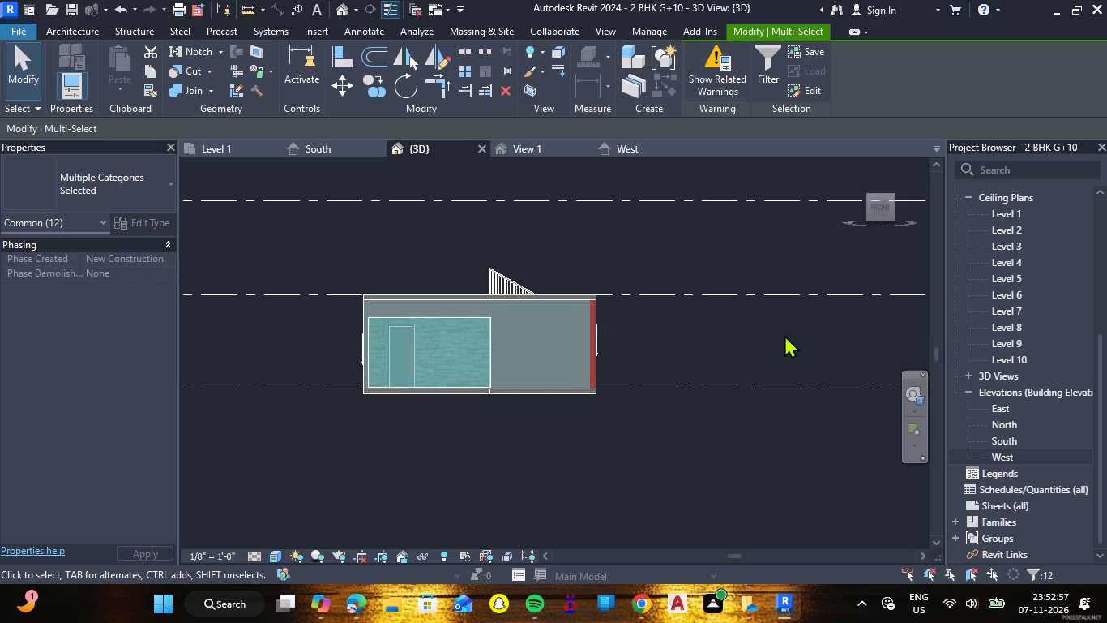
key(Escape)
Select the whole modelled storey with its slabs, stair, railing, openings and adjoining levels, keeping every category in the selection filter.
drag(618, 409, 316, 266)
click(316, 266)
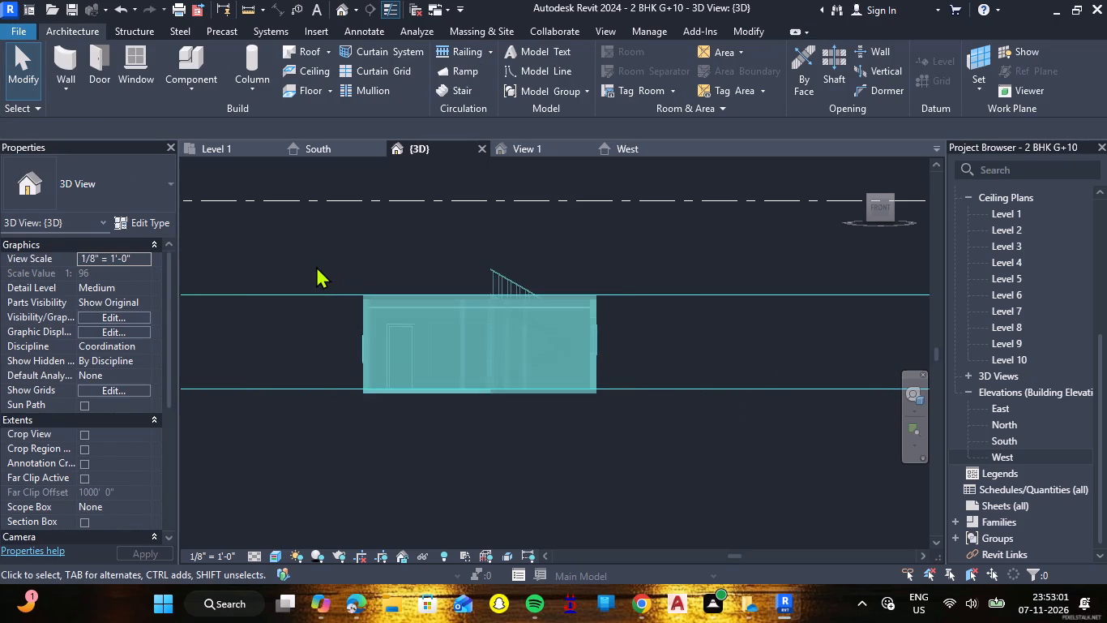
drag(613, 419, 430, 290)
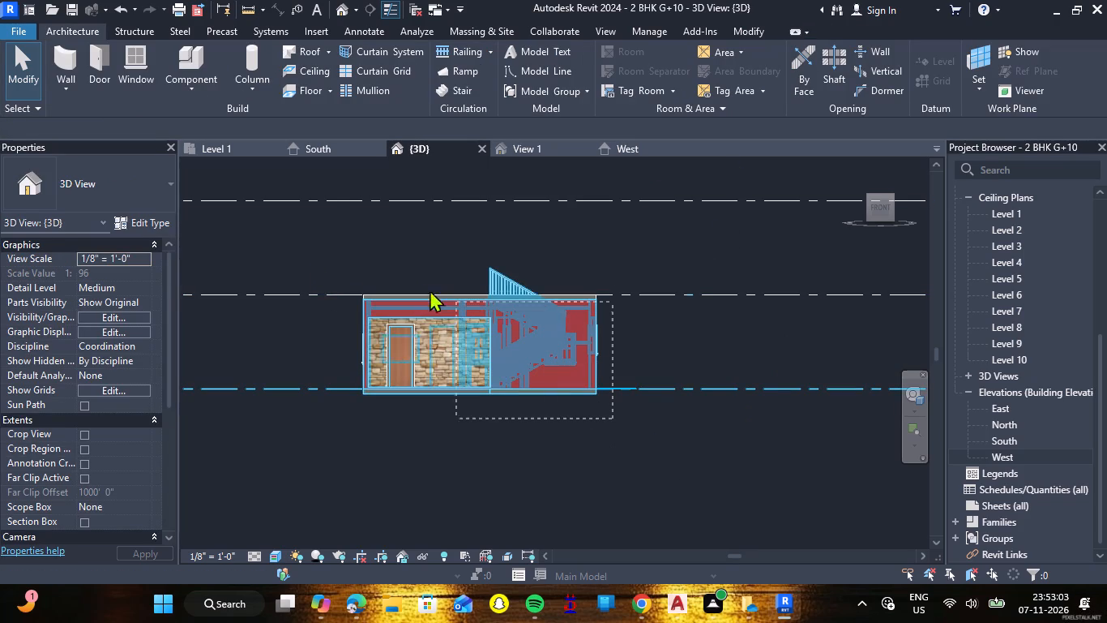
drag(430, 290, 344, 277)
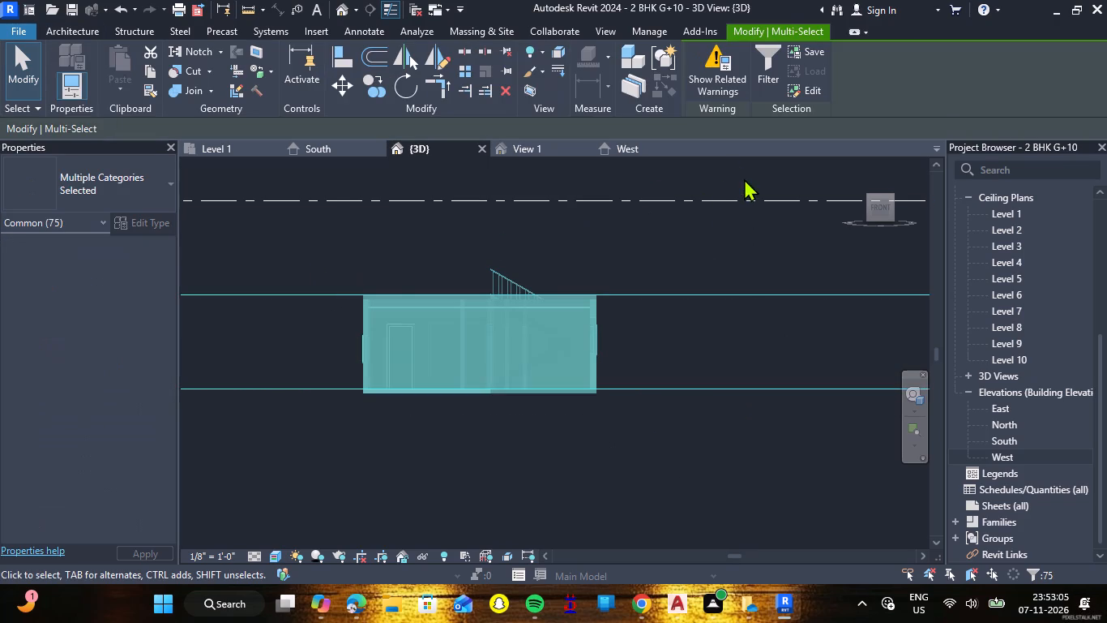
click(762, 67)
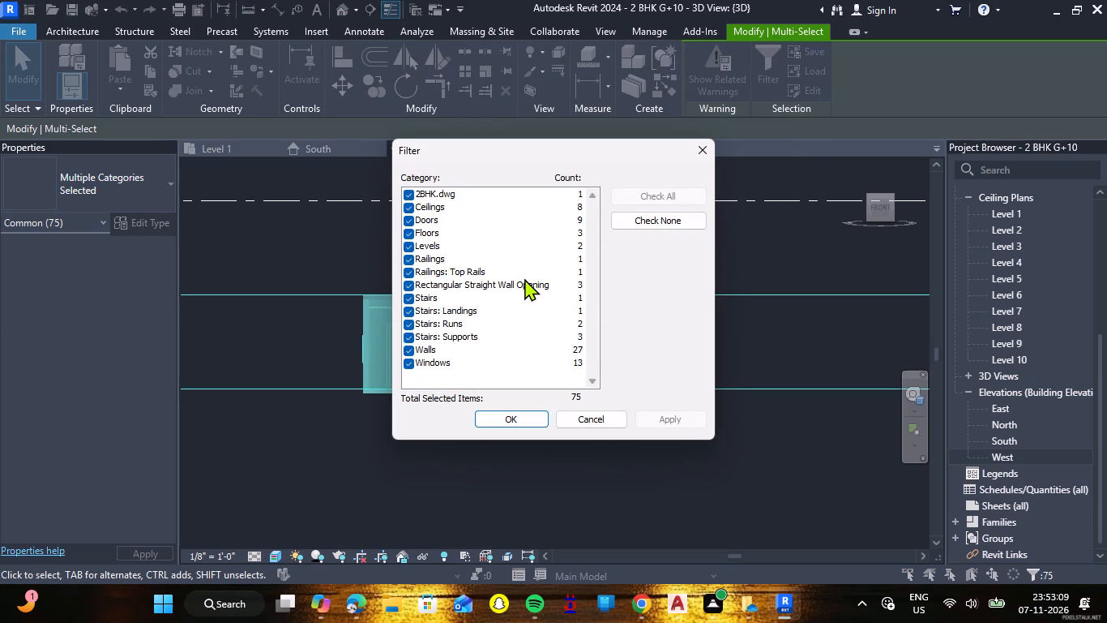
scroll(524, 278, down, 4)
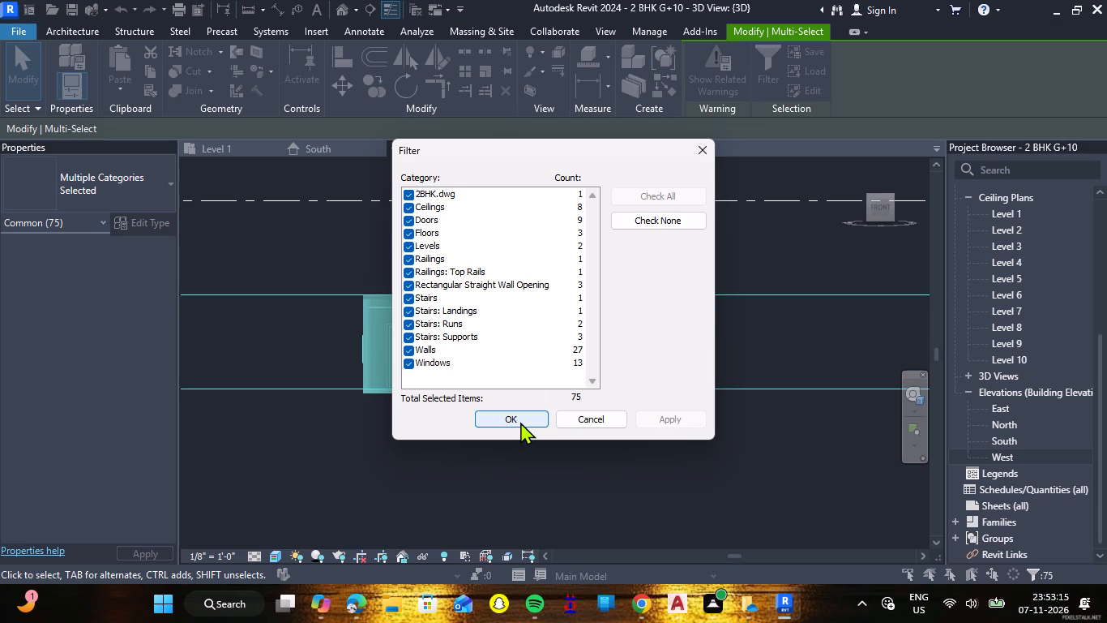
click(520, 422)
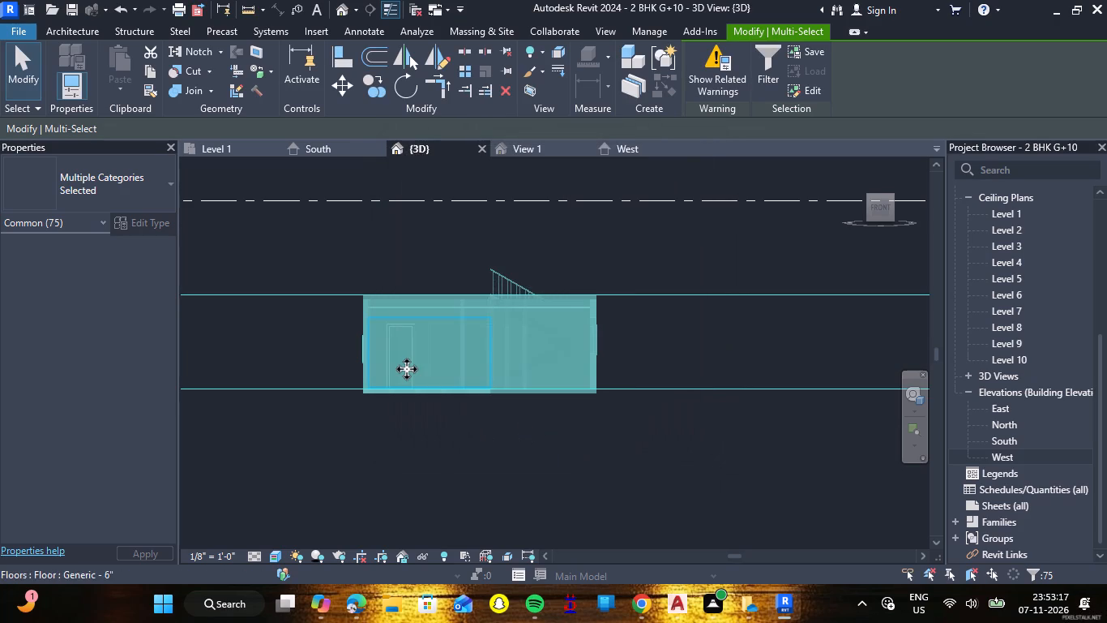
Copy the selected storey to the clipboard and paste it aligned to the selected levels, Level 1 through Level 10.
click(159, 76)
click(116, 98)
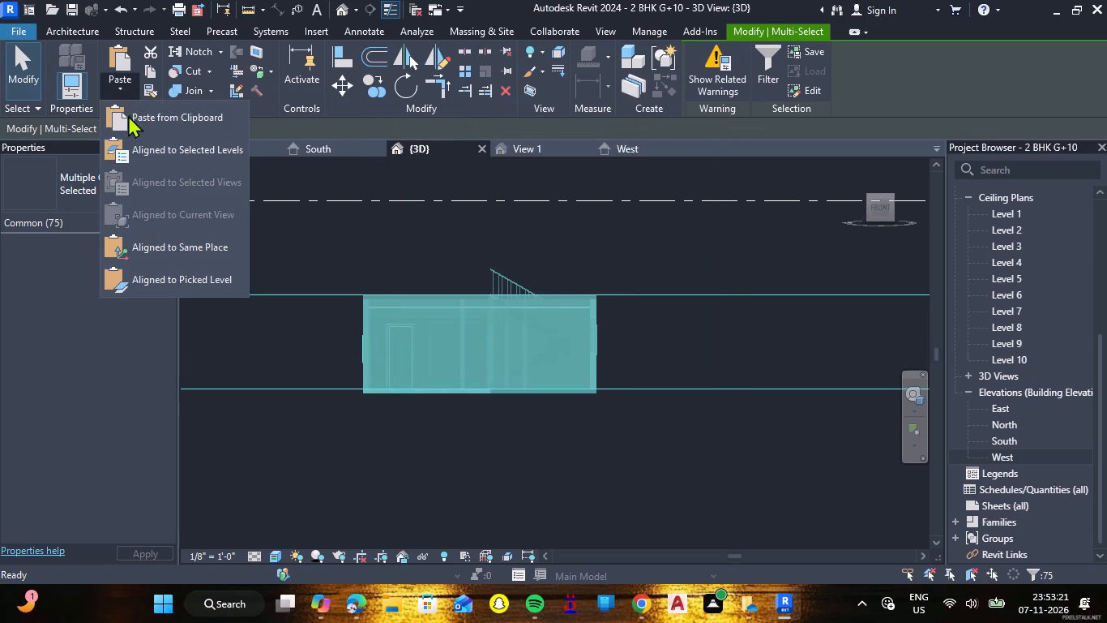
click(141, 142)
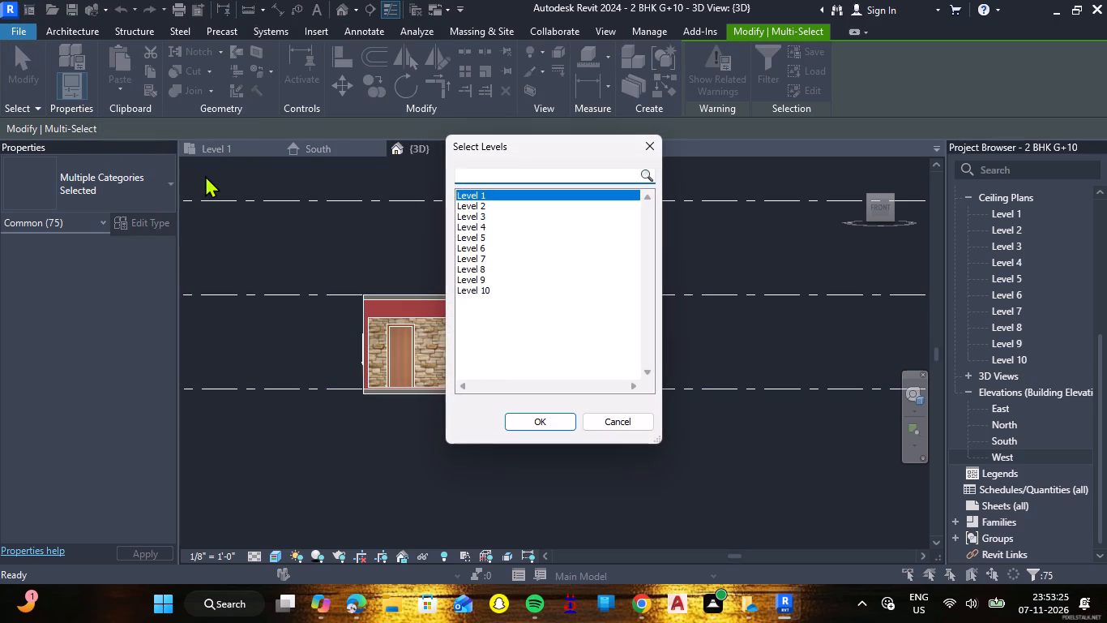
key(shift+Down)
ctrl+click(494, 208)
ctrl+click(498, 216)
ctrl+click(498, 225)
ctrl+click(498, 241)
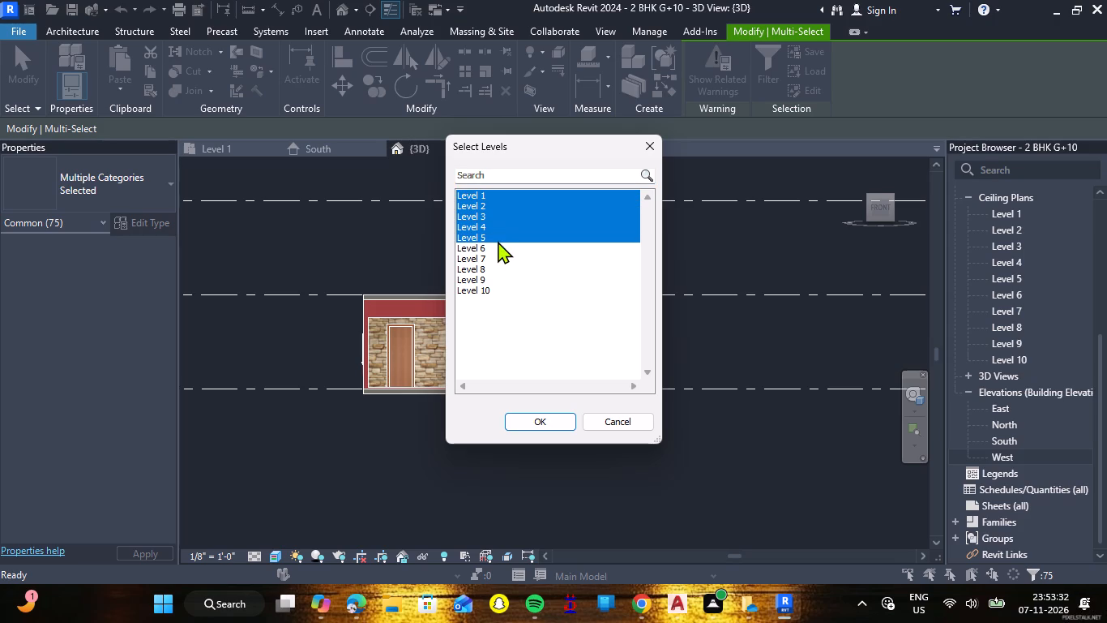
ctrl+click(497, 245)
ctrl+click(494, 256)
ctrl+click(490, 273)
ctrl+click(488, 279)
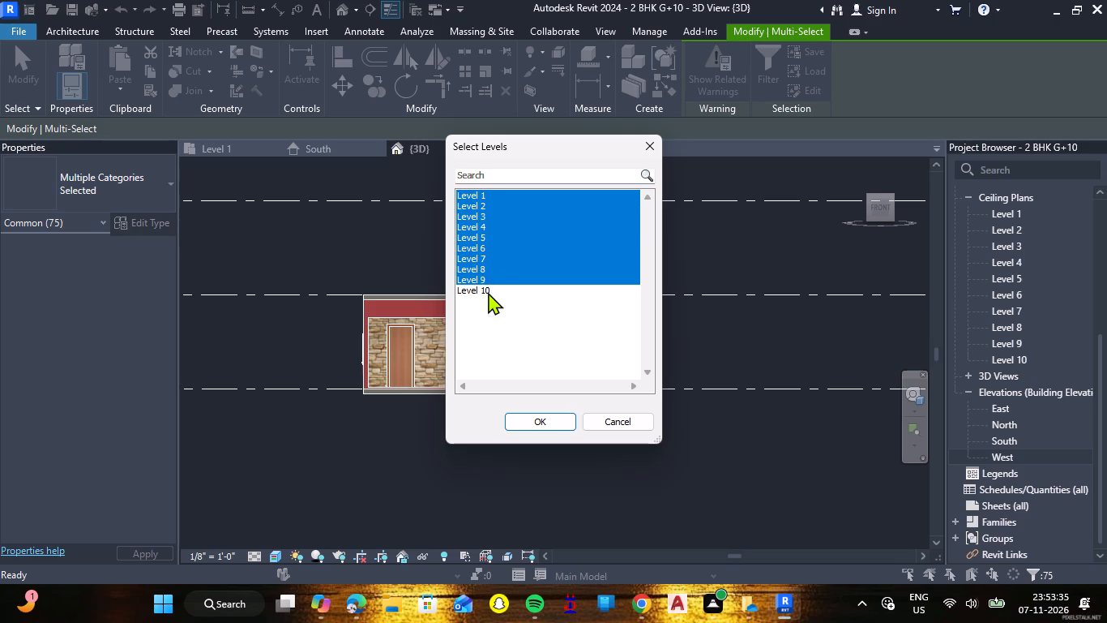
ctrl+click(488, 292)
ctrl+click(562, 426)
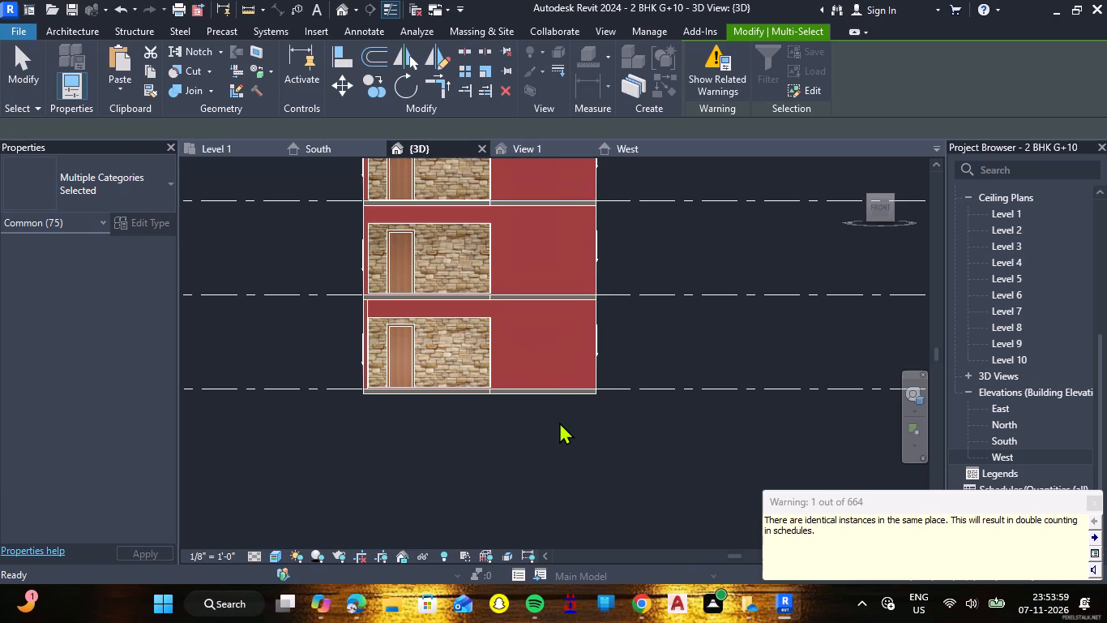
click(1089, 503)
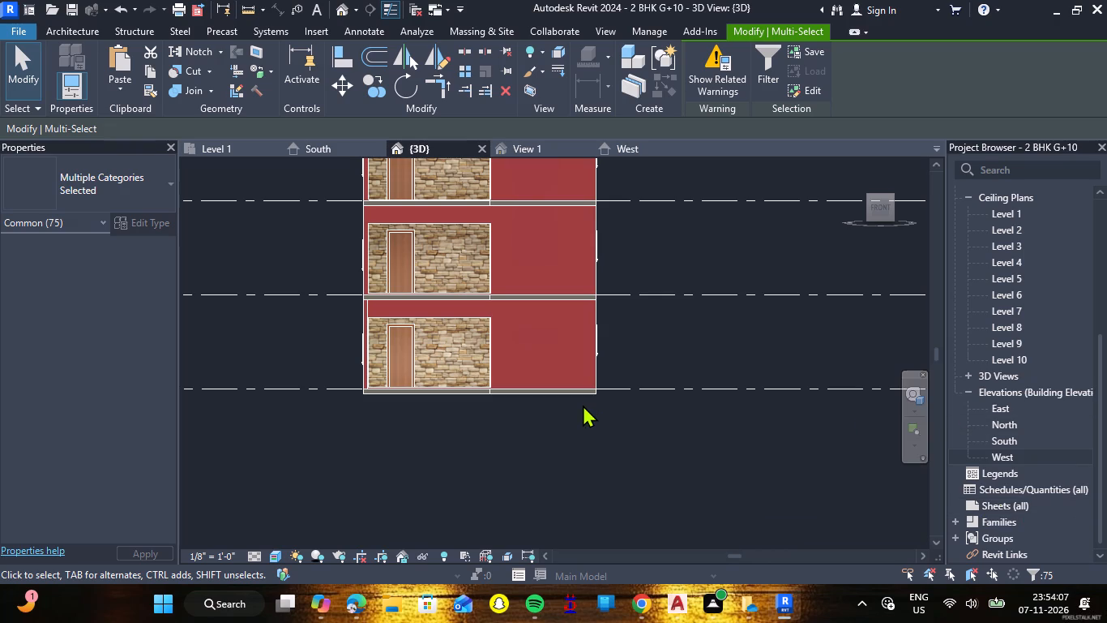
Examine the stacked storeys and their level lines from top to base in the front view, and clear the selection.
scroll(583, 405, down, 13)
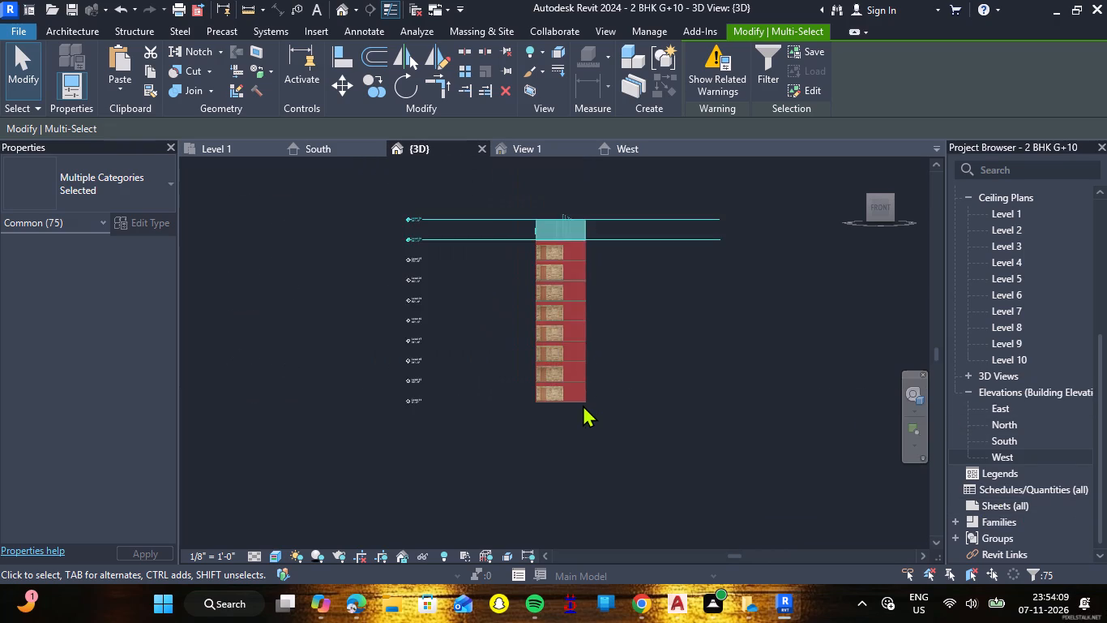
scroll(572, 259, up, 8)
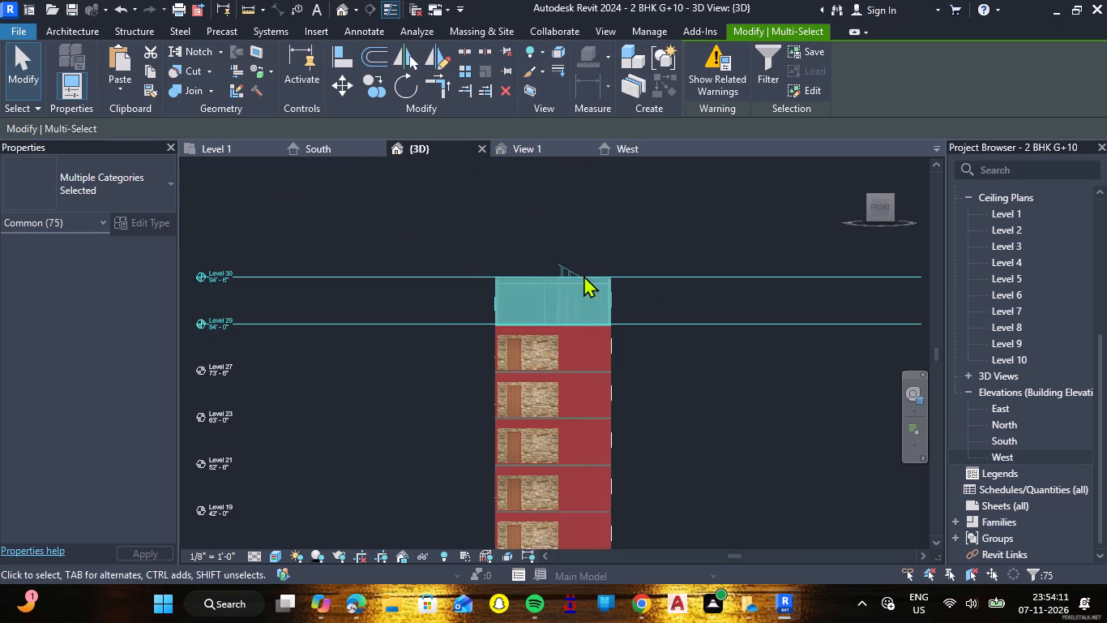
scroll(578, 299, up, 1)
scroll(578, 299, down, 2)
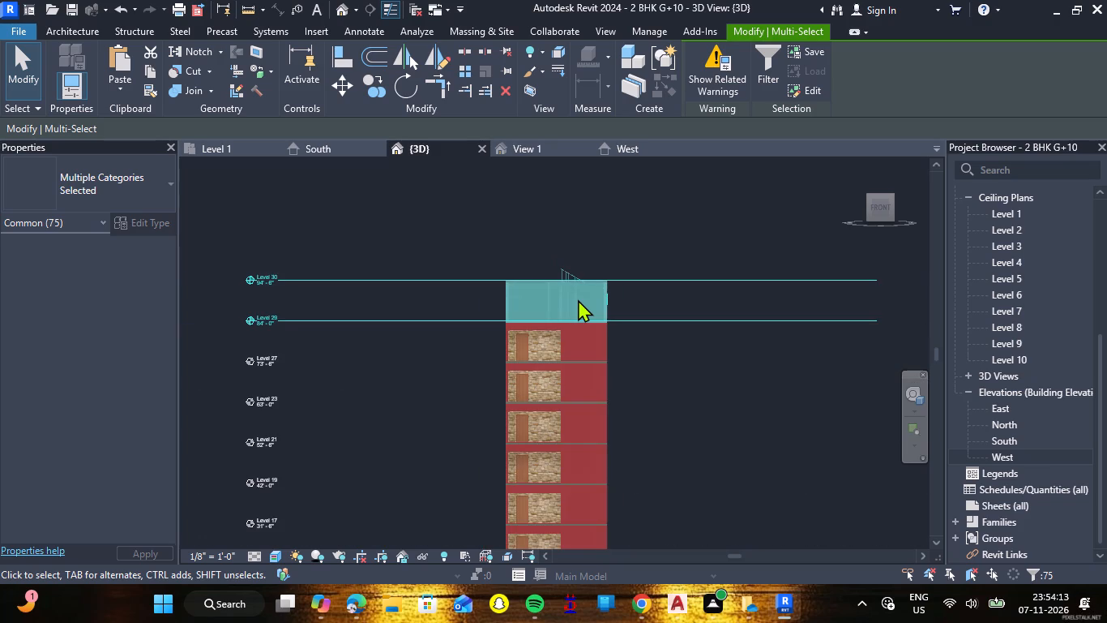
scroll(505, 358, down, 4)
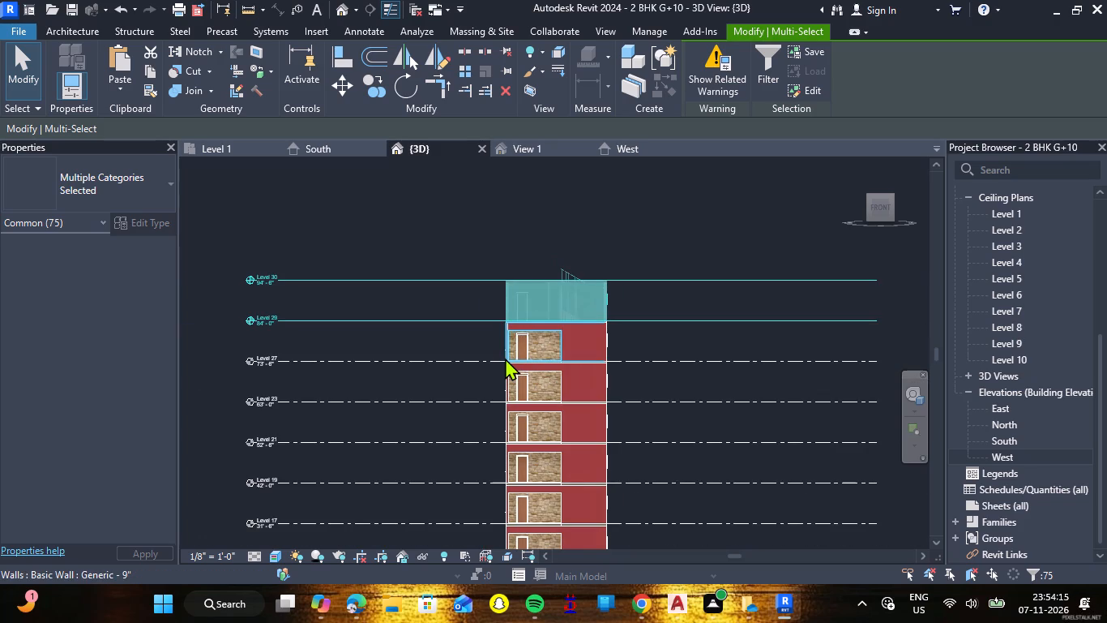
scroll(423, 539, up, 5)
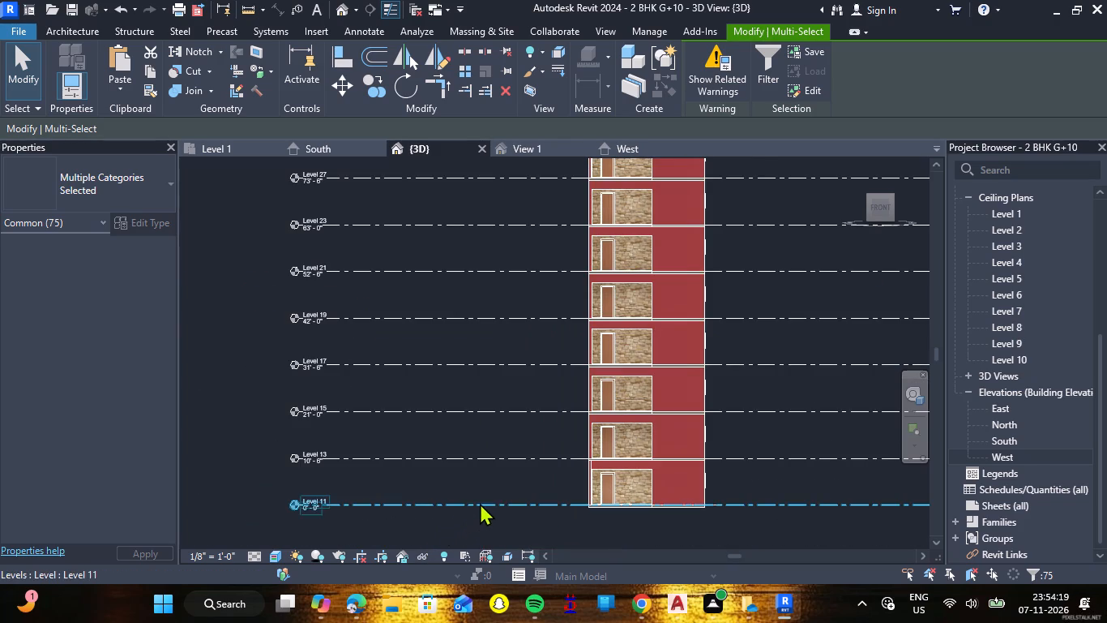
scroll(503, 476, down, 6)
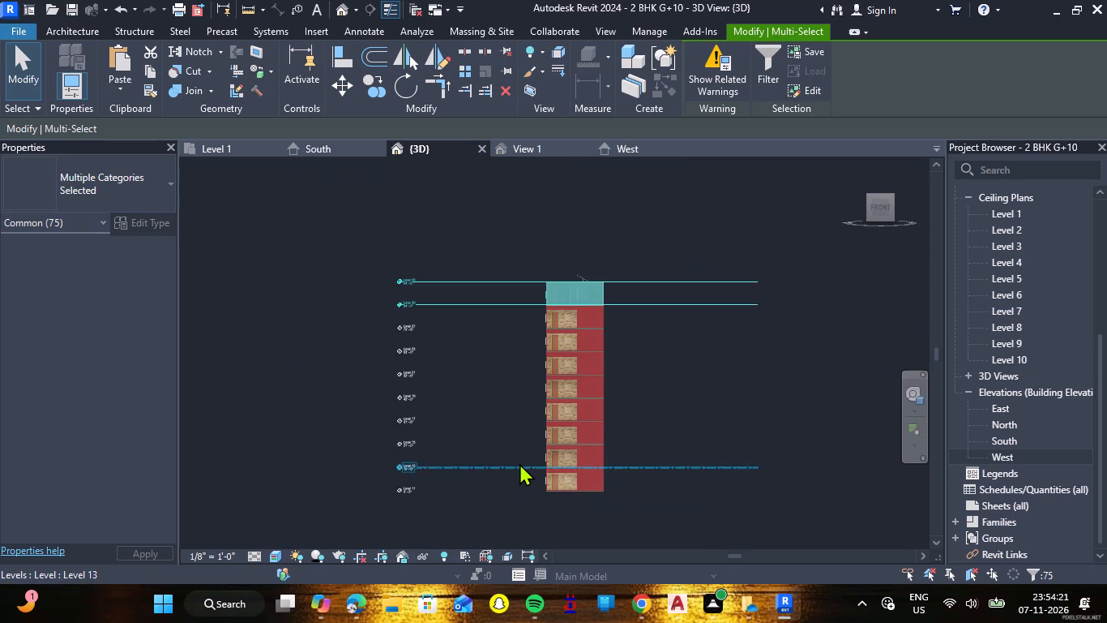
click(602, 265)
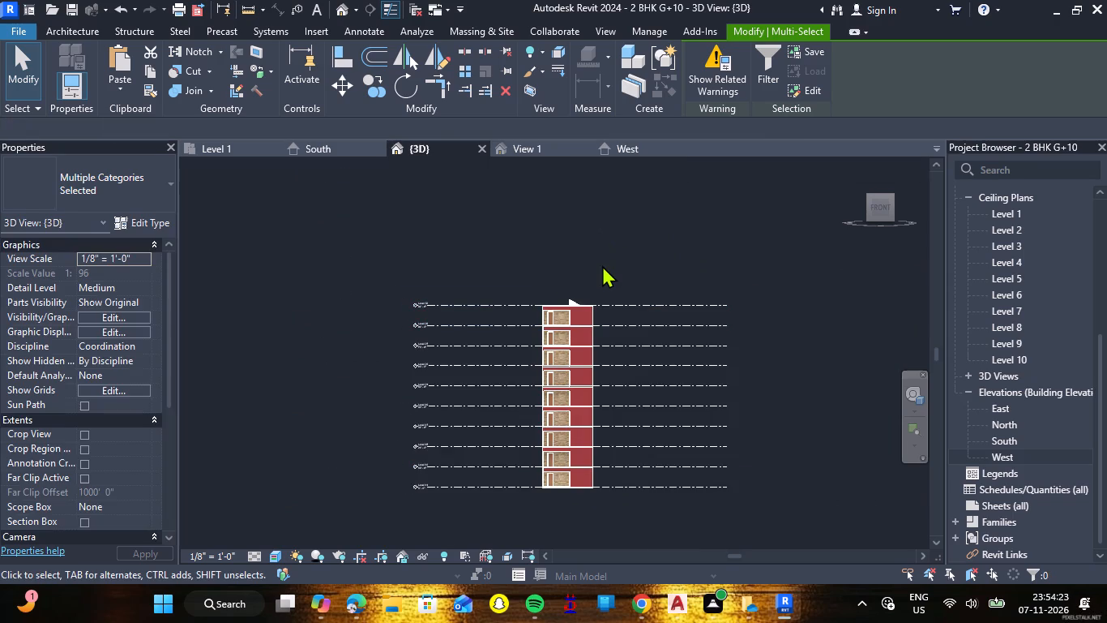
Look through the project's structural, floor and ceiling plan views and compare them with the building's level lines.
scroll(588, 294, up, 7)
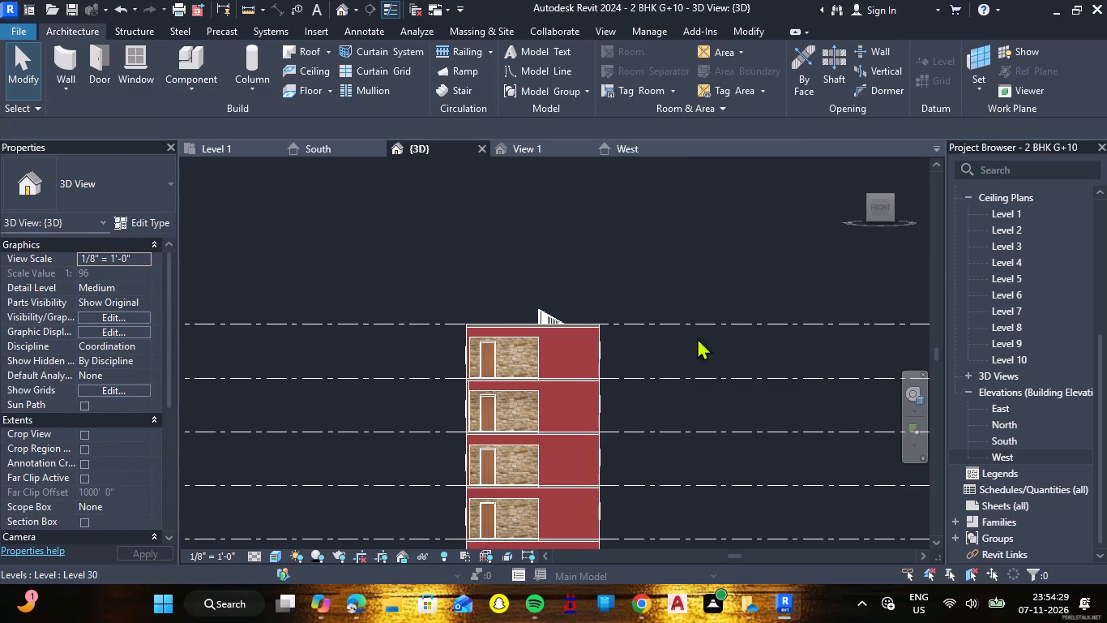
scroll(1011, 375, down, 5)
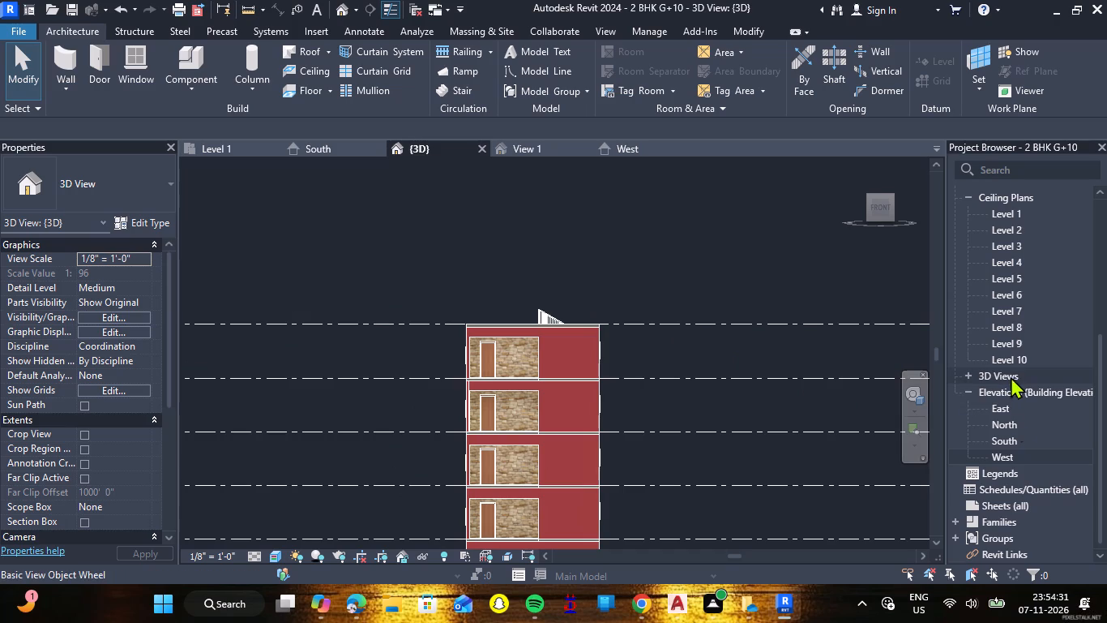
scroll(1028, 480, down, 4)
scroll(1029, 478, up, 8)
scroll(1004, 336, up, 6)
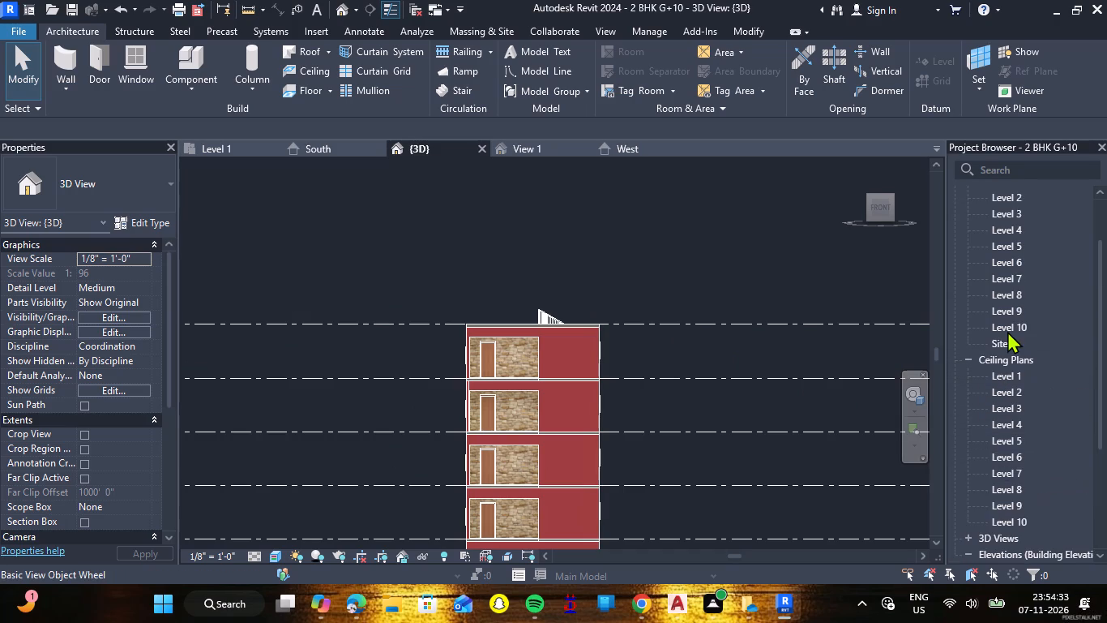
scroll(1007, 331, down, 4)
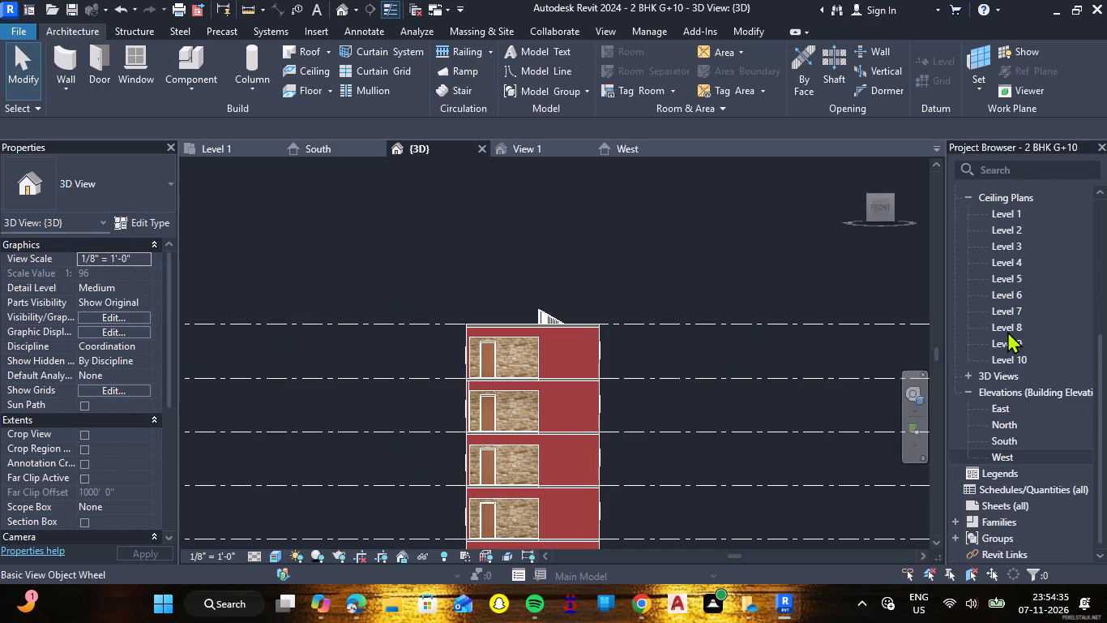
scroll(1007, 331, up, 4)
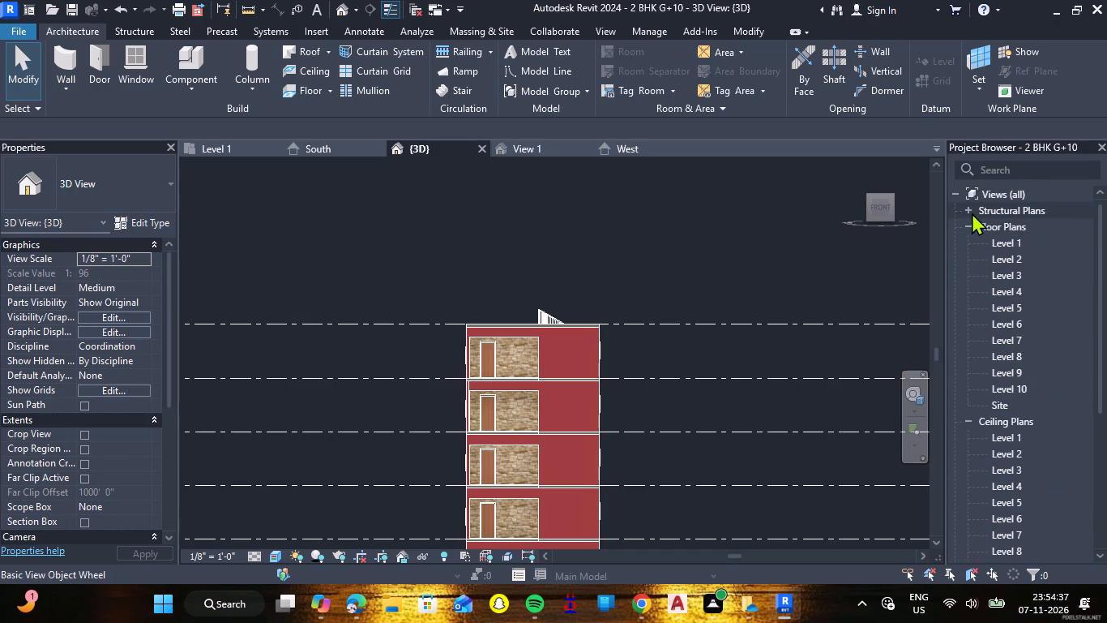
click(967, 213)
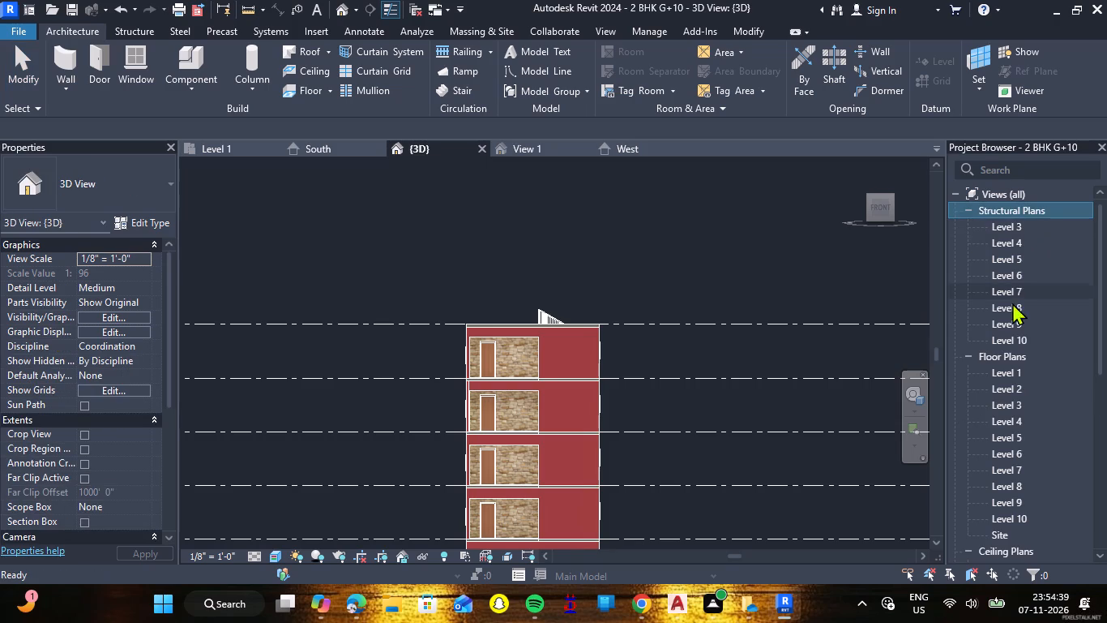
scroll(1024, 378, down, 5)
scroll(1024, 378, up, 8)
scroll(628, 284, down, 8)
scroll(603, 459, up, 6)
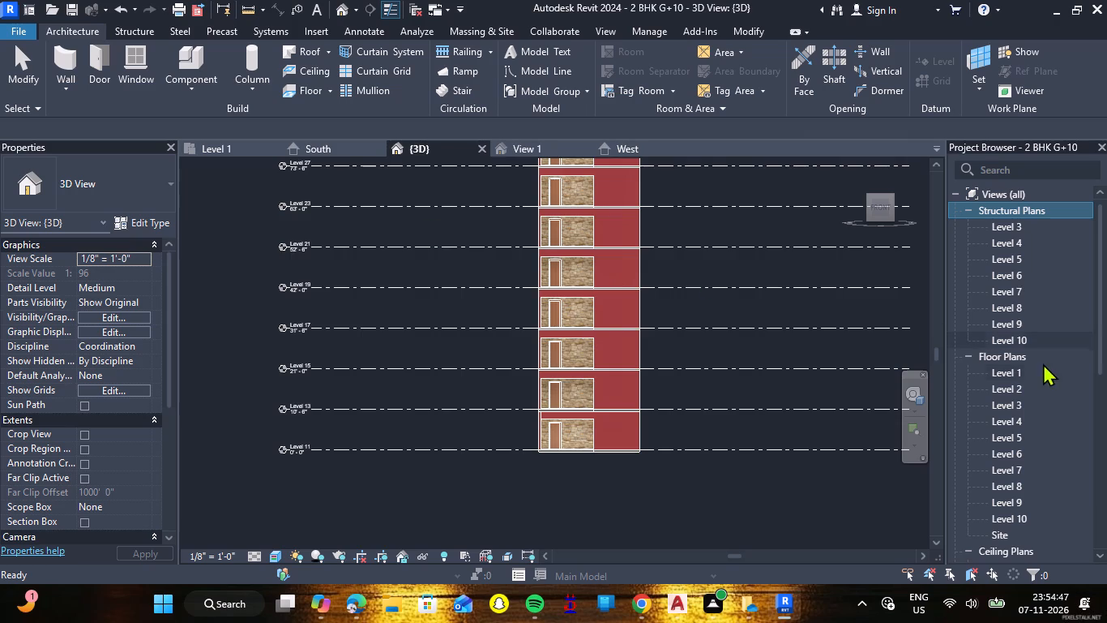
Open the Level 2 floor plan at the parking and staircase area.
double_click(1002, 393)
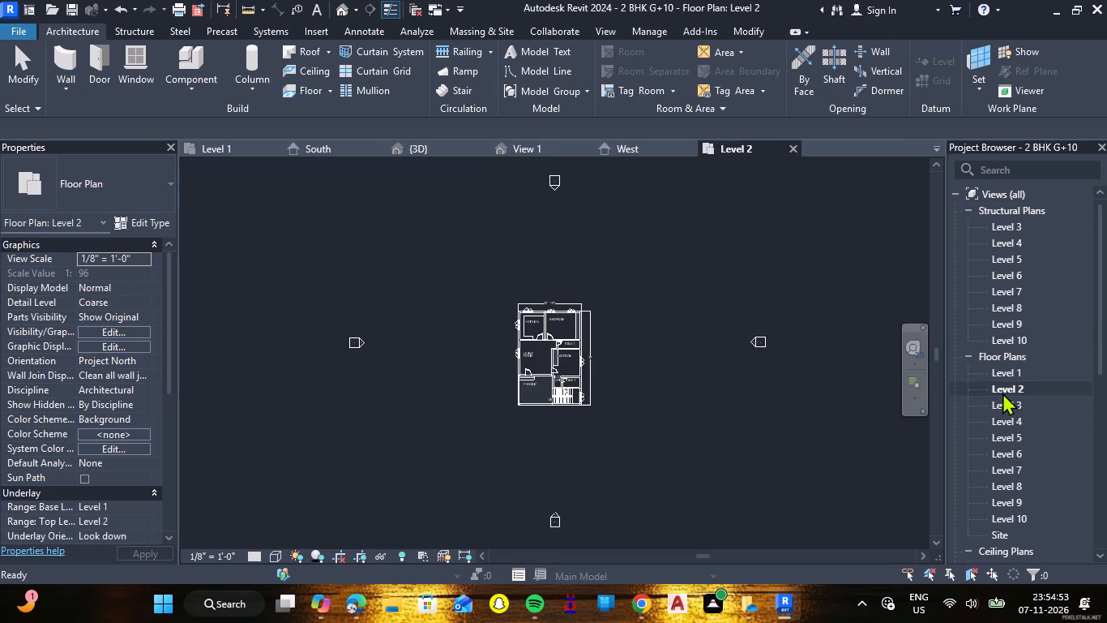
scroll(532, 398, up, 7)
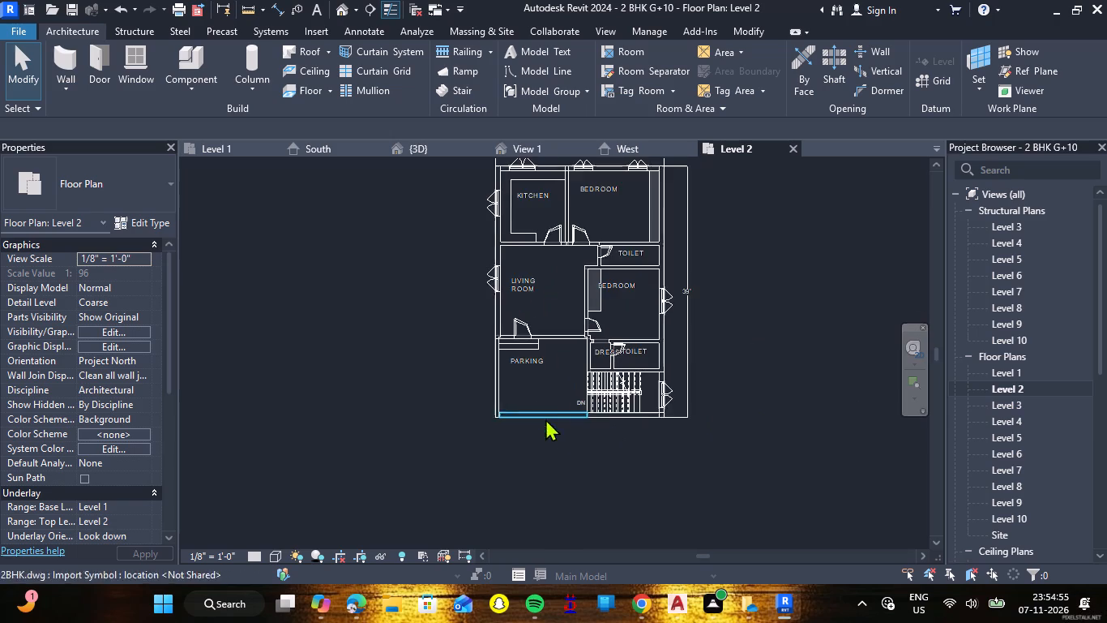
scroll(570, 429, up, 7)
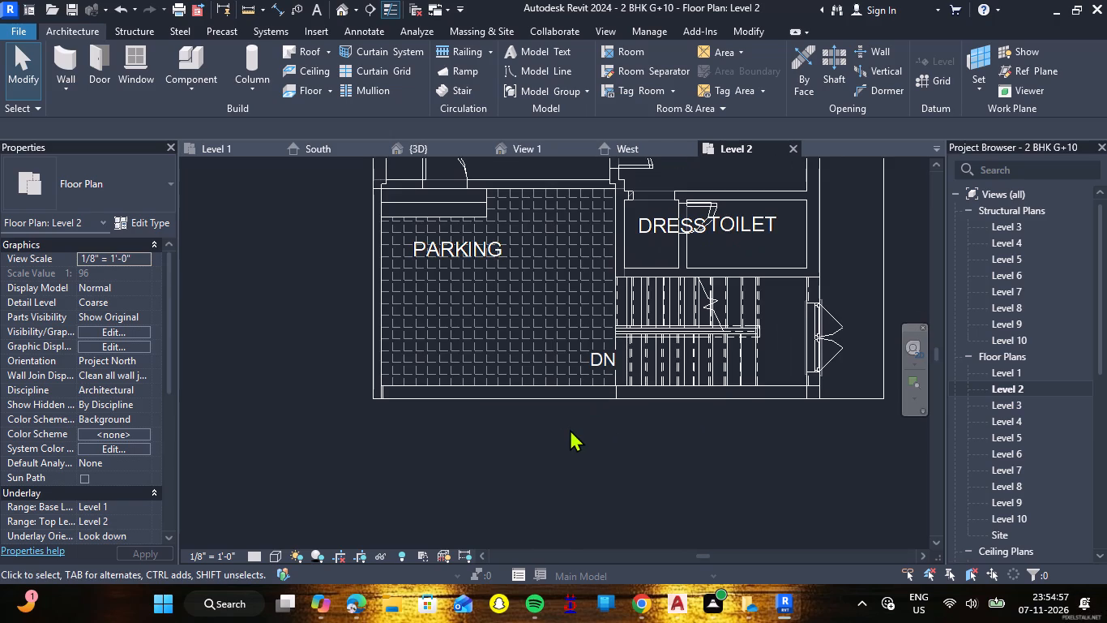
Sketch a straight railing path about 13' 7 1/2" long, centred along the Level 2 parking area's open front edge up to the staircase.
scroll(570, 429, up, 1)
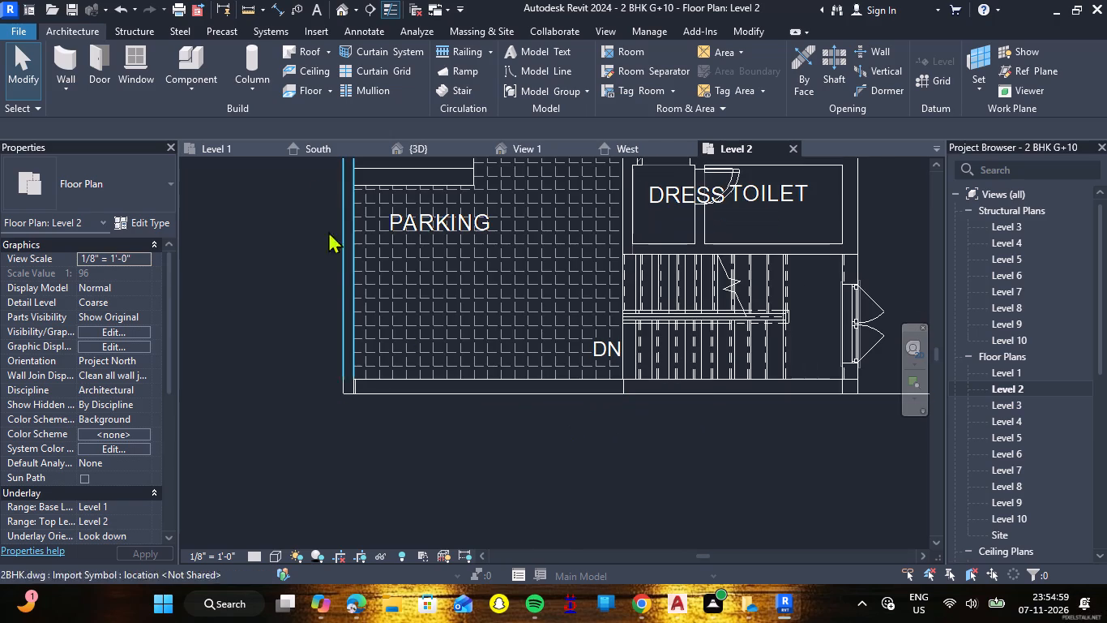
click(451, 52)
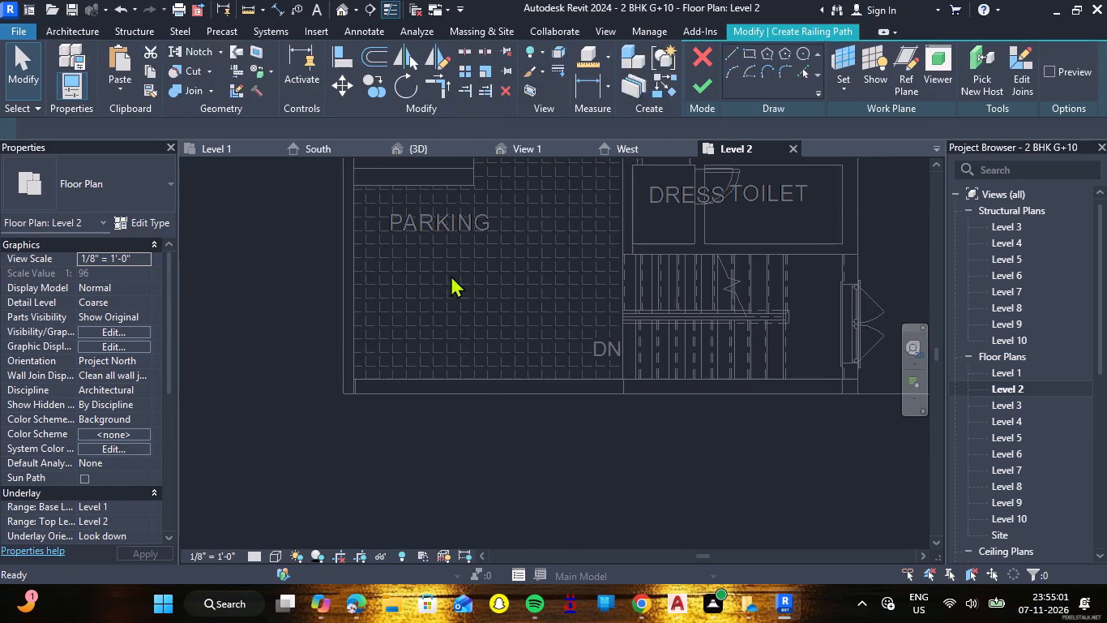
scroll(377, 390, up, 6)
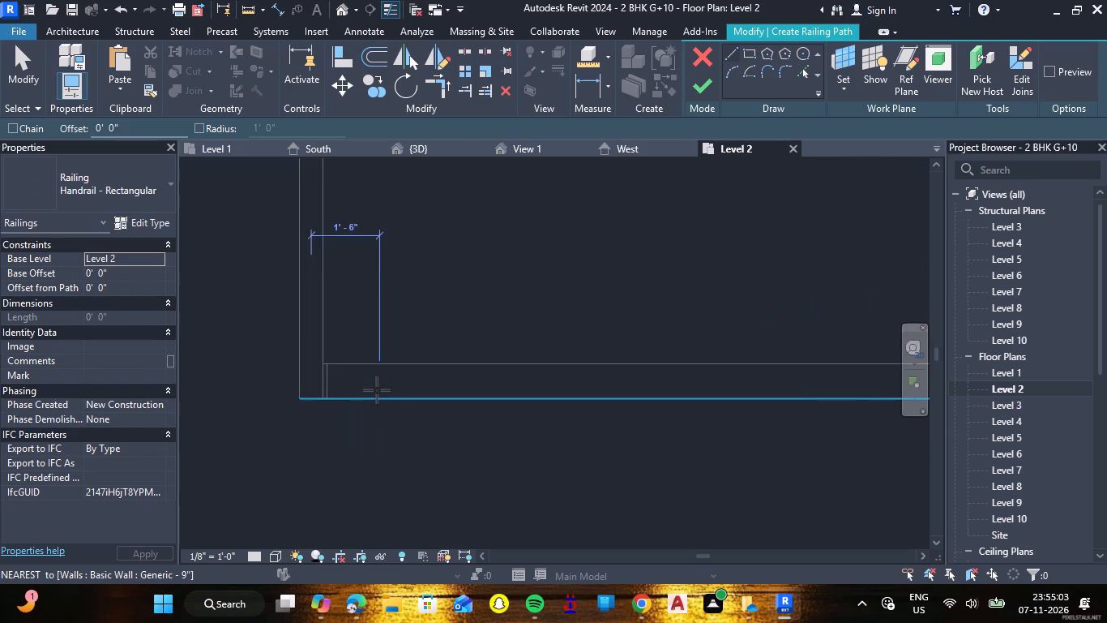
scroll(377, 390, up, 5)
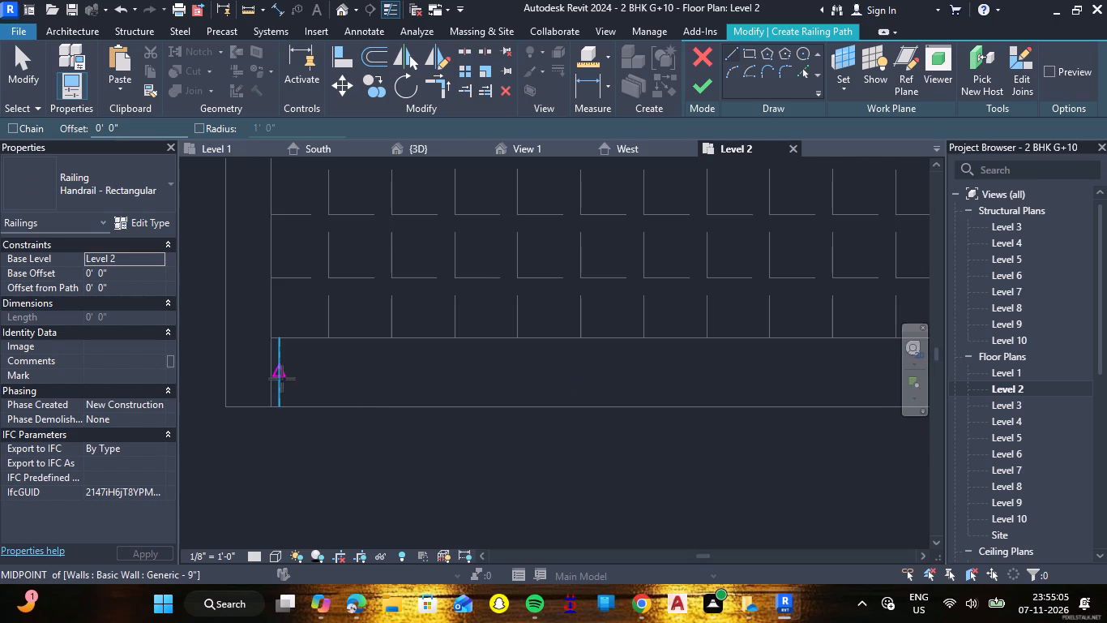
click(278, 376)
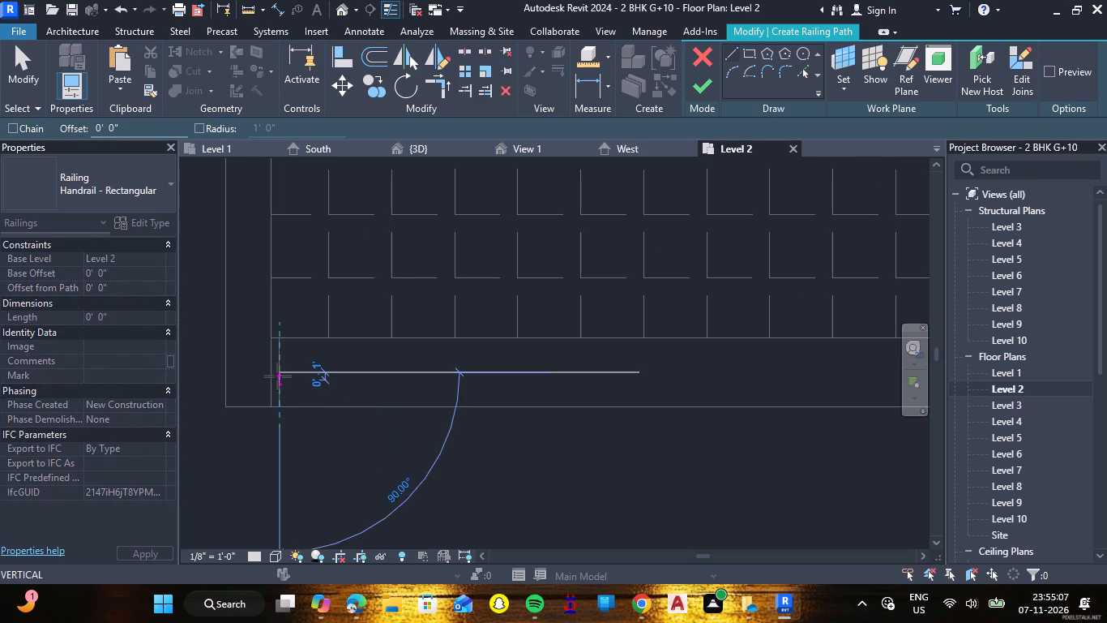
scroll(511, 376, down, 7)
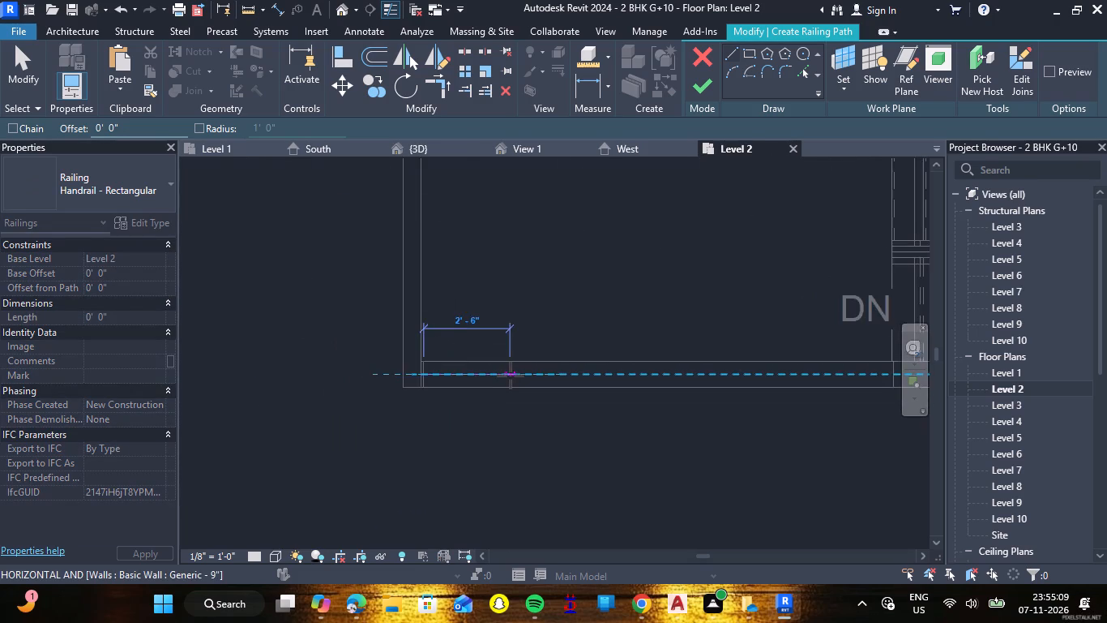
scroll(511, 376, down, 4)
scroll(733, 373, up, 6)
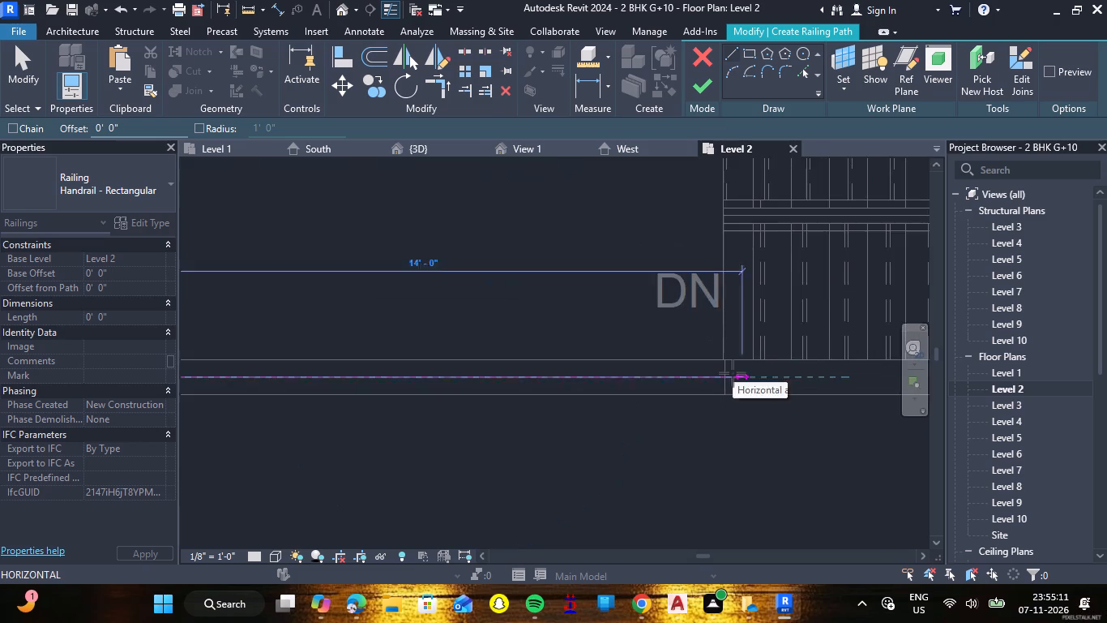
scroll(733, 373, up, 7)
click(714, 385)
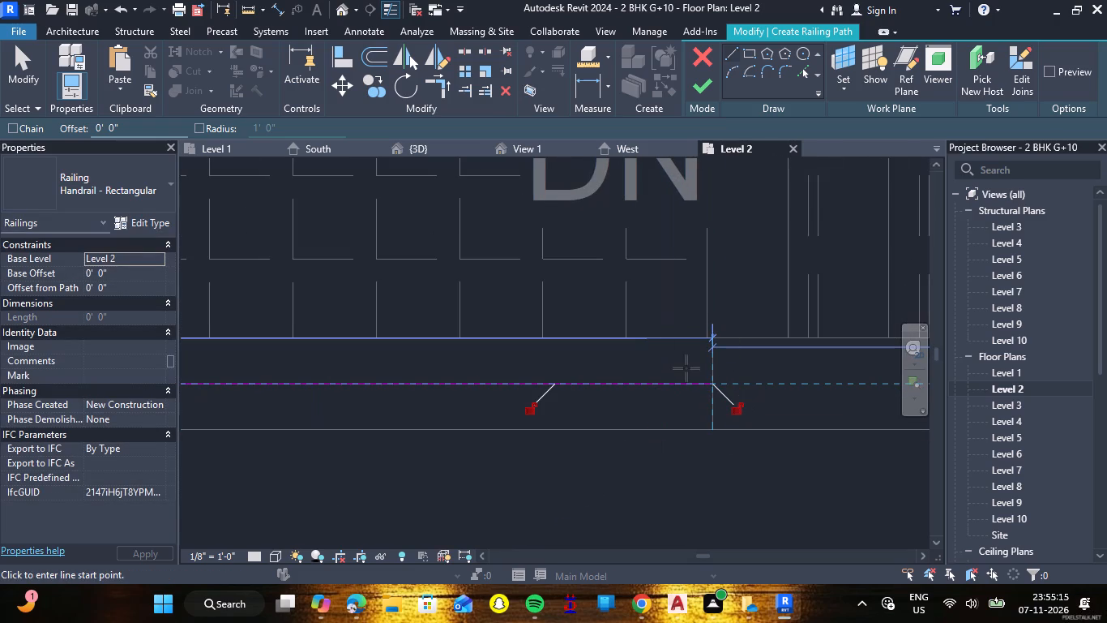
Change the railing type to Glass Panel - Bottom Fill and finish the railing sketch.
click(165, 185)
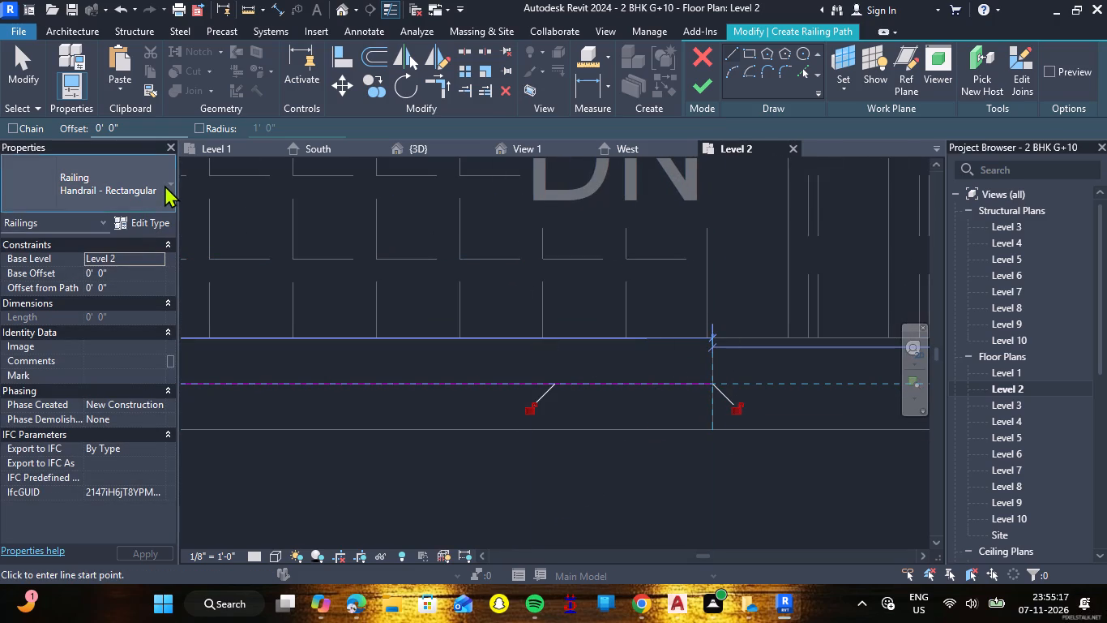
click(110, 266)
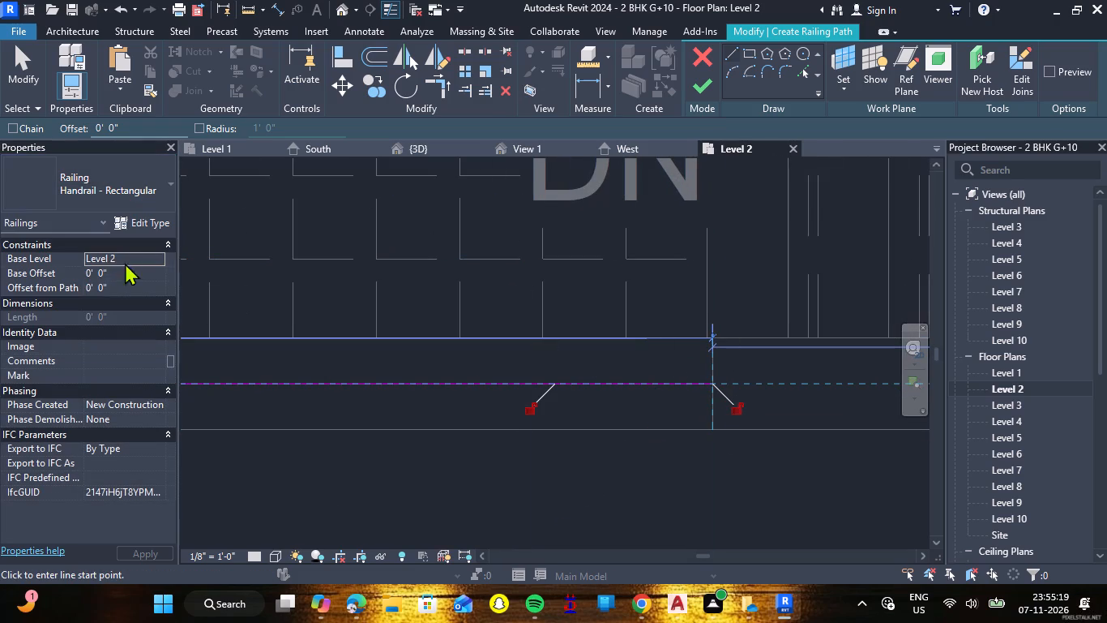
click(706, 88)
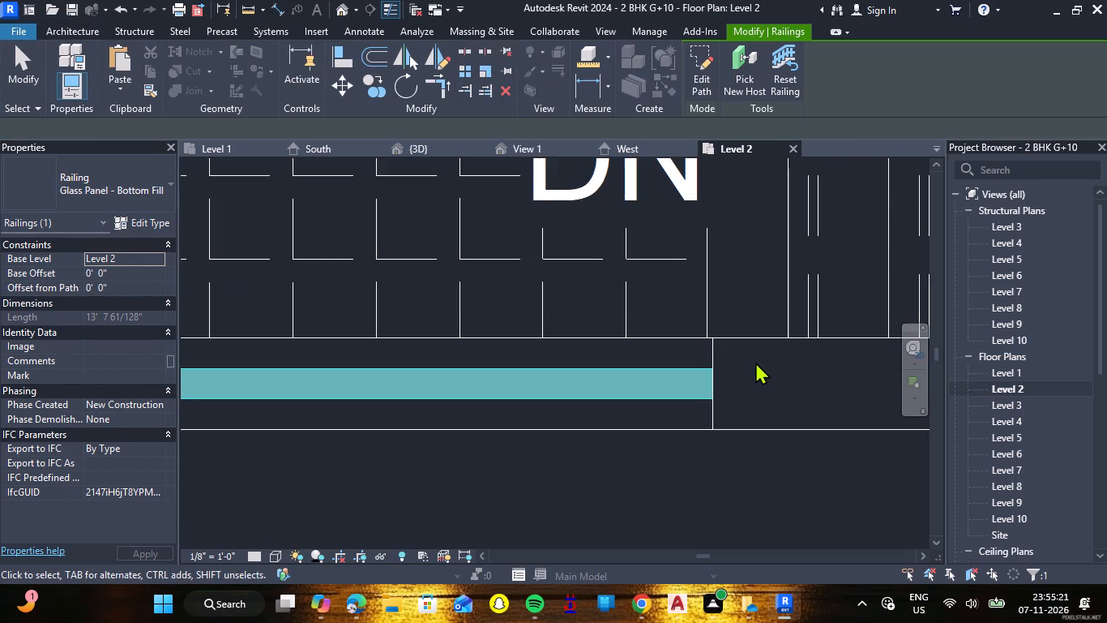
Examine the new glass railing in the 3D view's front face, close up and against the neighbouring storeys.
scroll(756, 363, down, 11)
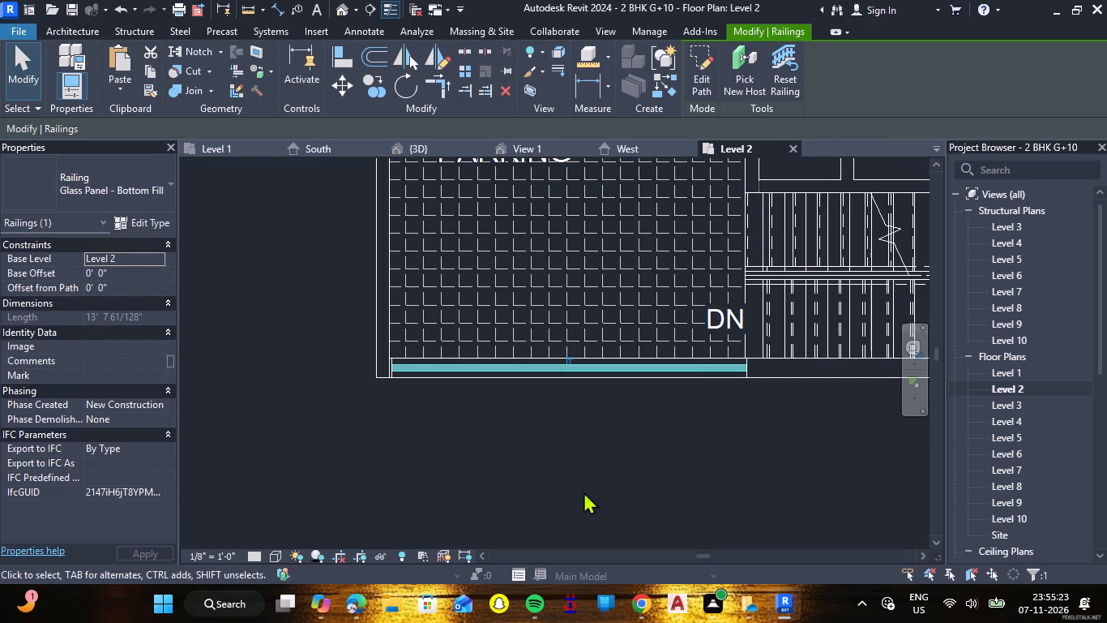
click(401, 148)
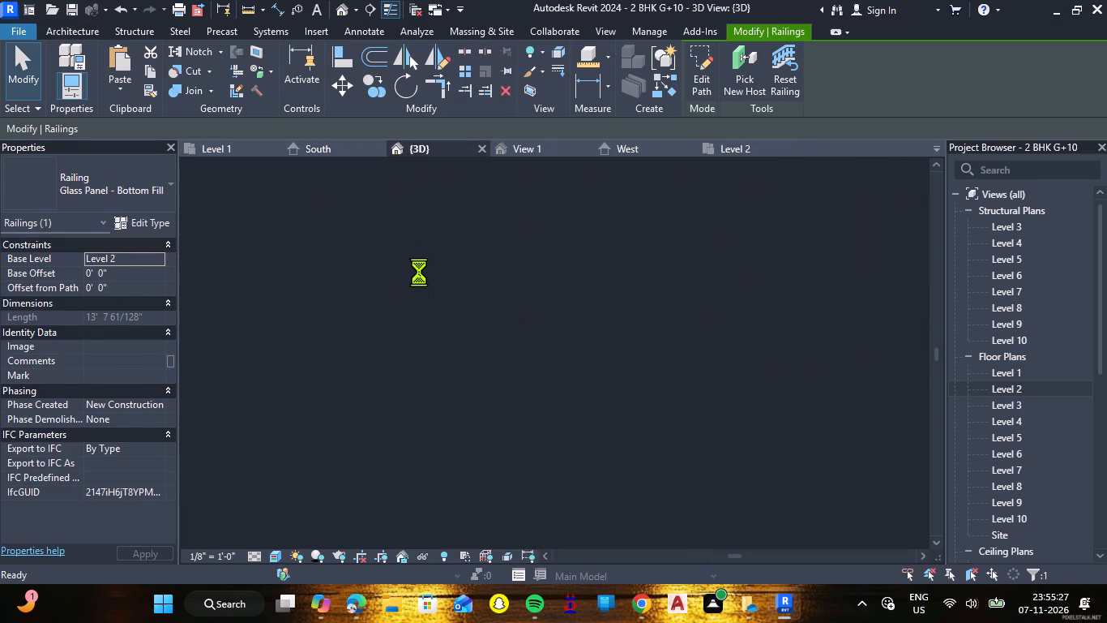
scroll(565, 402, up, 4)
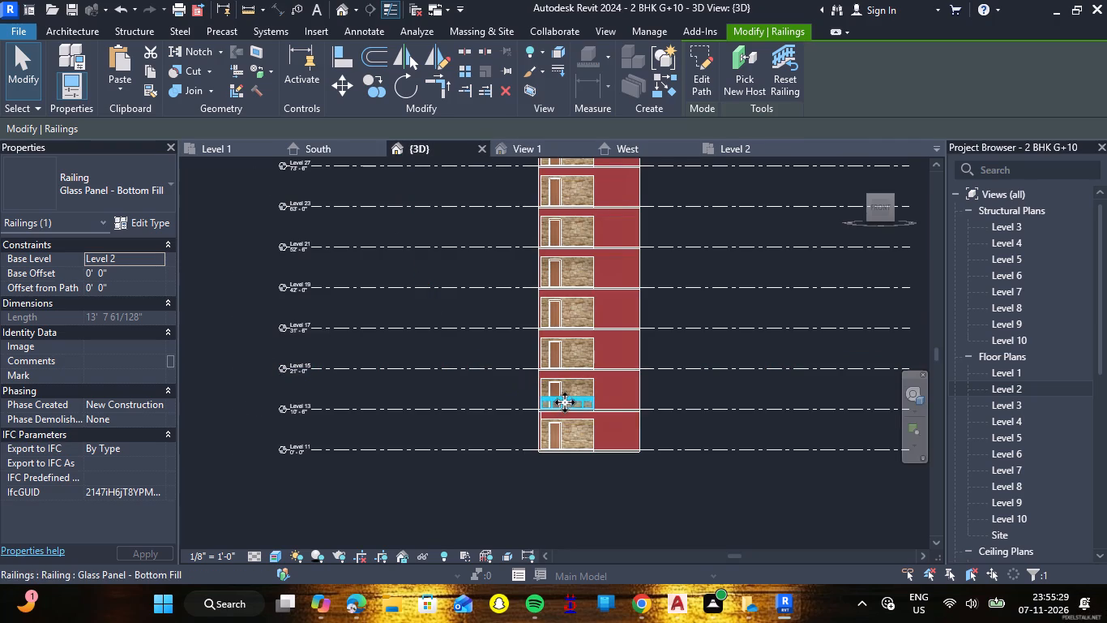
scroll(565, 402, up, 10)
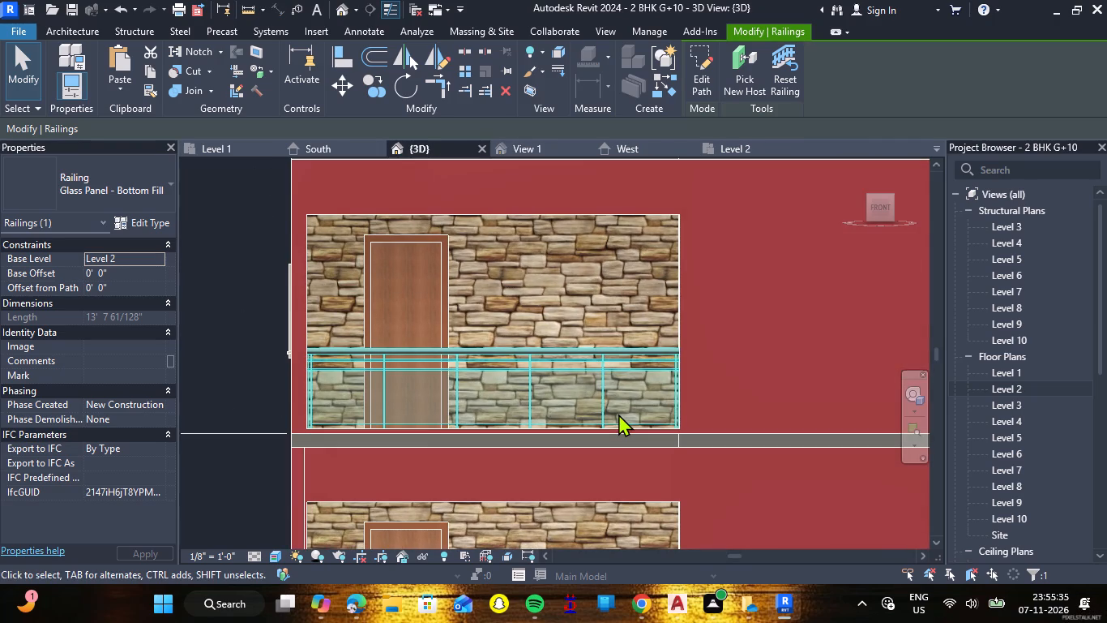
scroll(618, 414, up, 1)
scroll(618, 414, down, 6)
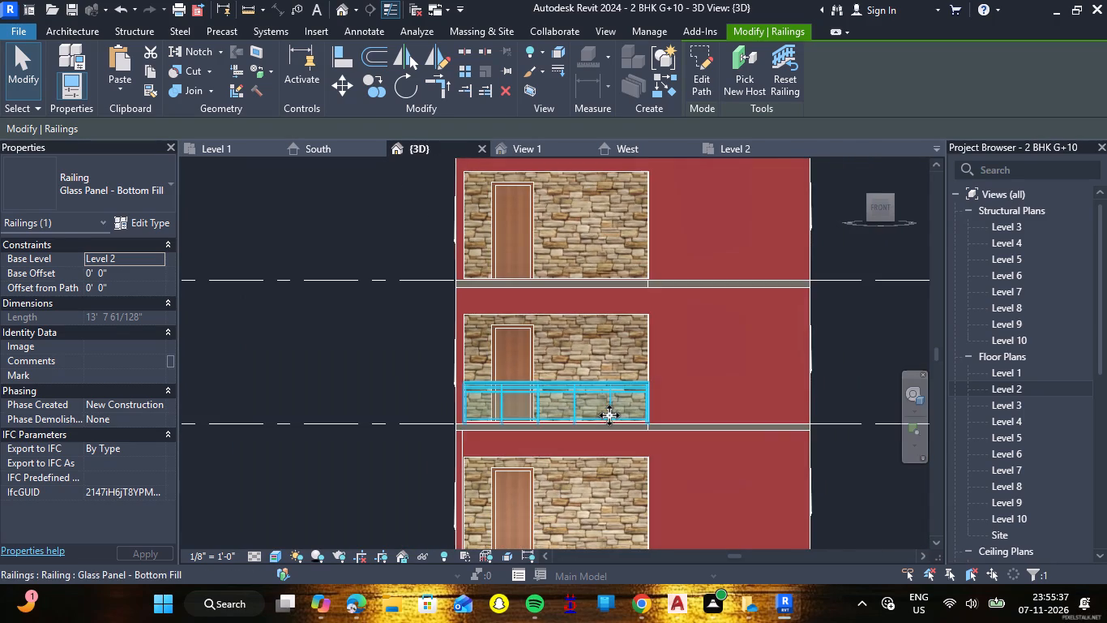
scroll(609, 415, down, 4)
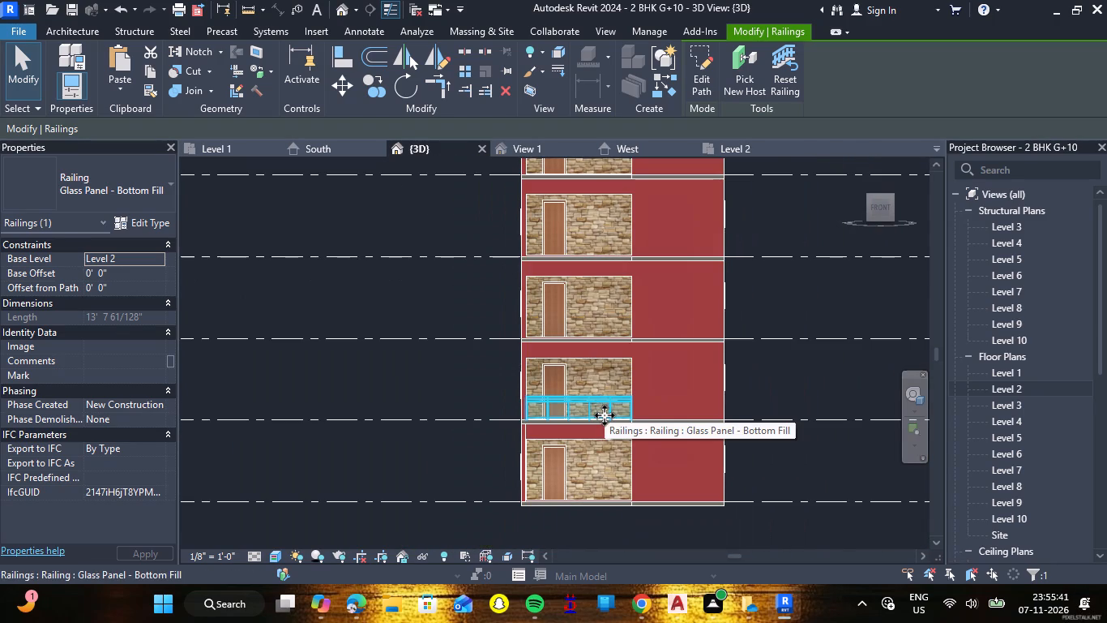
scroll(605, 415, down, 2)
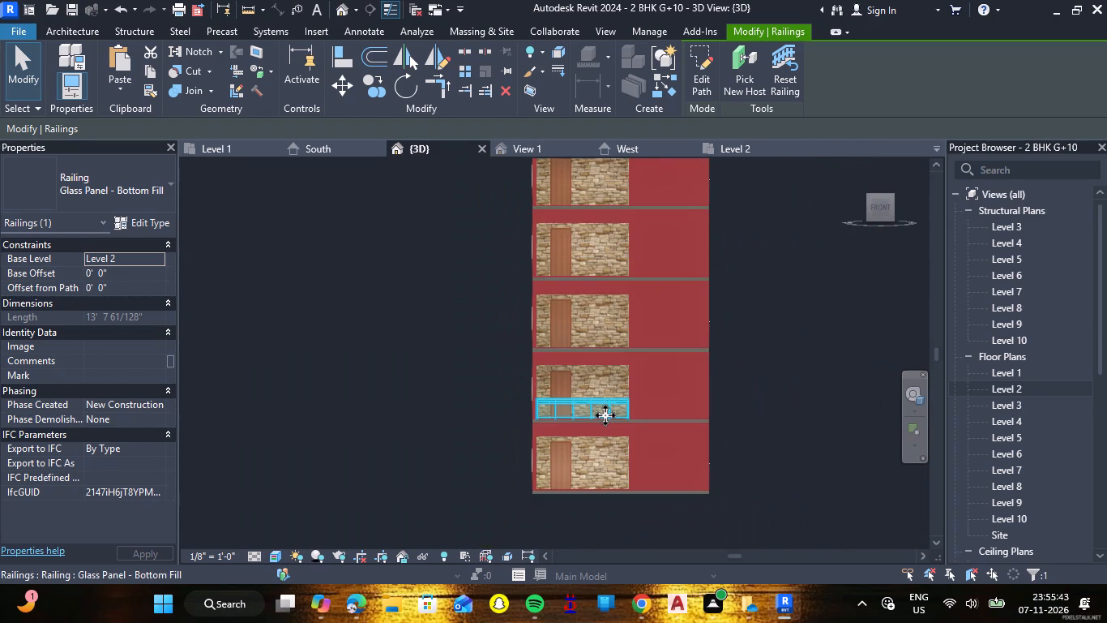
Inspect the tower's side and front faces from several angles in 3D, clearing the selection along the way.
shift+right_drag(432, 387, 460, 379)
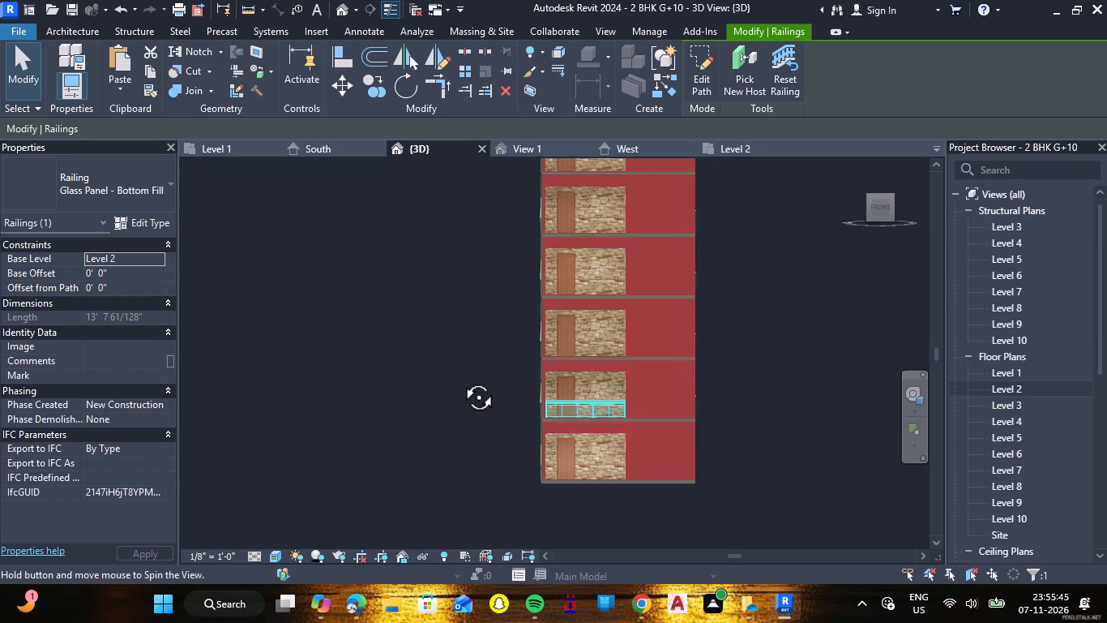
shift+right_drag(460, 379, 553, 413)
scroll(553, 413, down, 2)
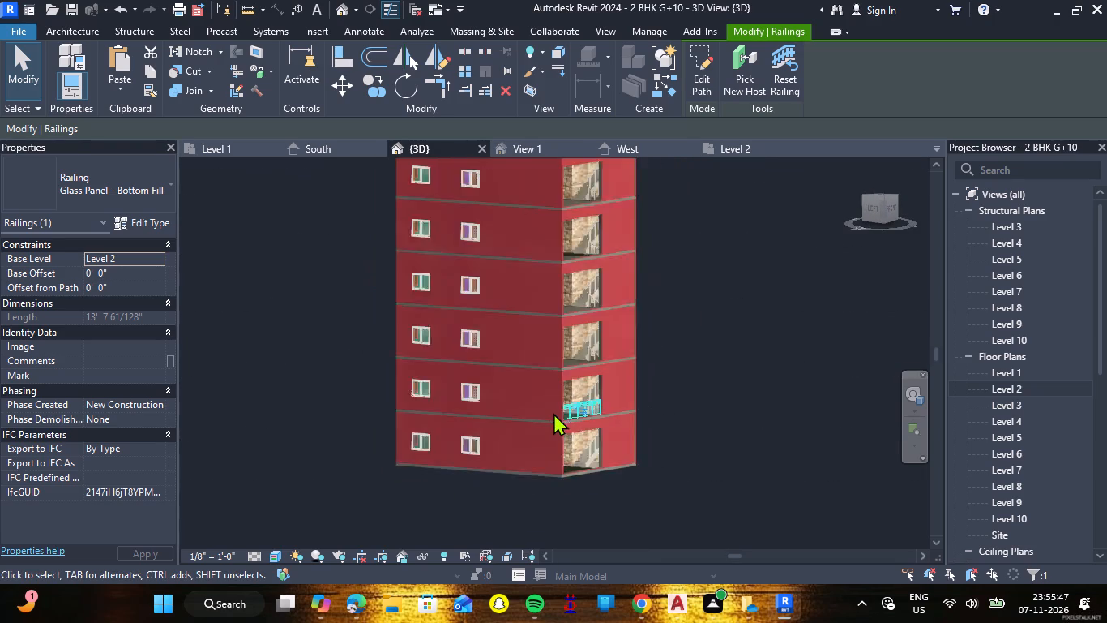
scroll(553, 413, down, 4)
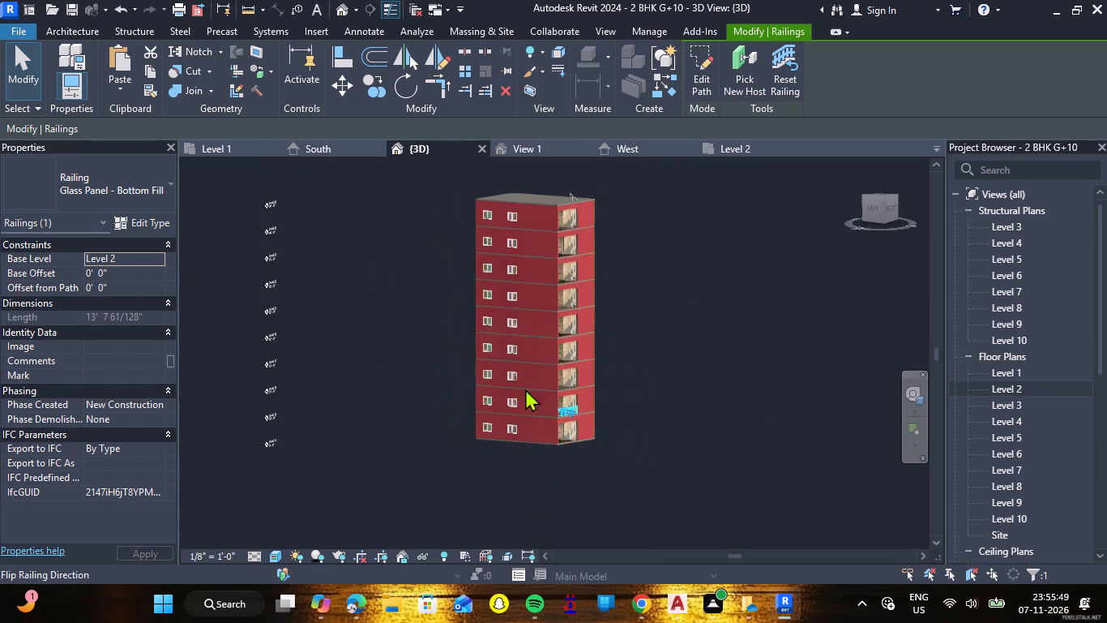
right_drag(489, 323, 537, 335)
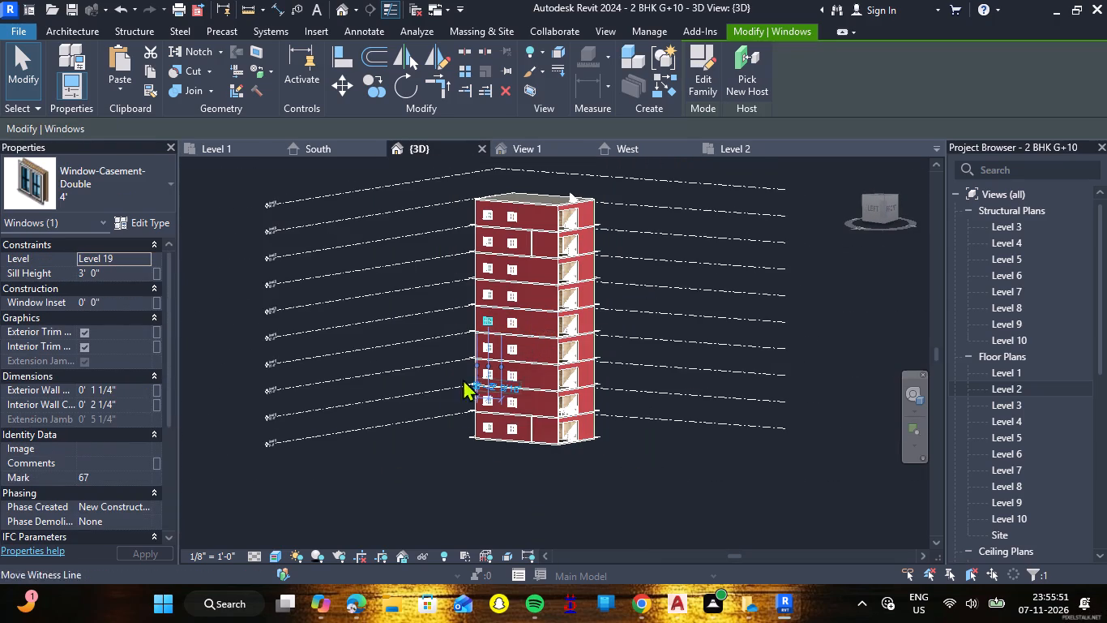
key(Escape)
key(Escape)
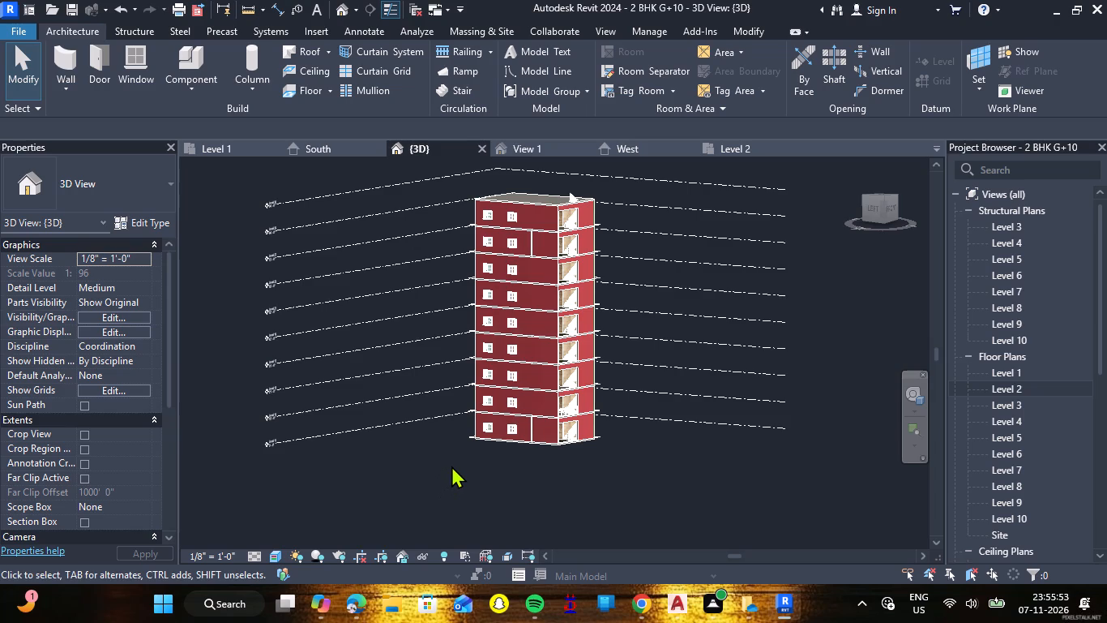
shift+right_drag(451, 466, 545, 480)
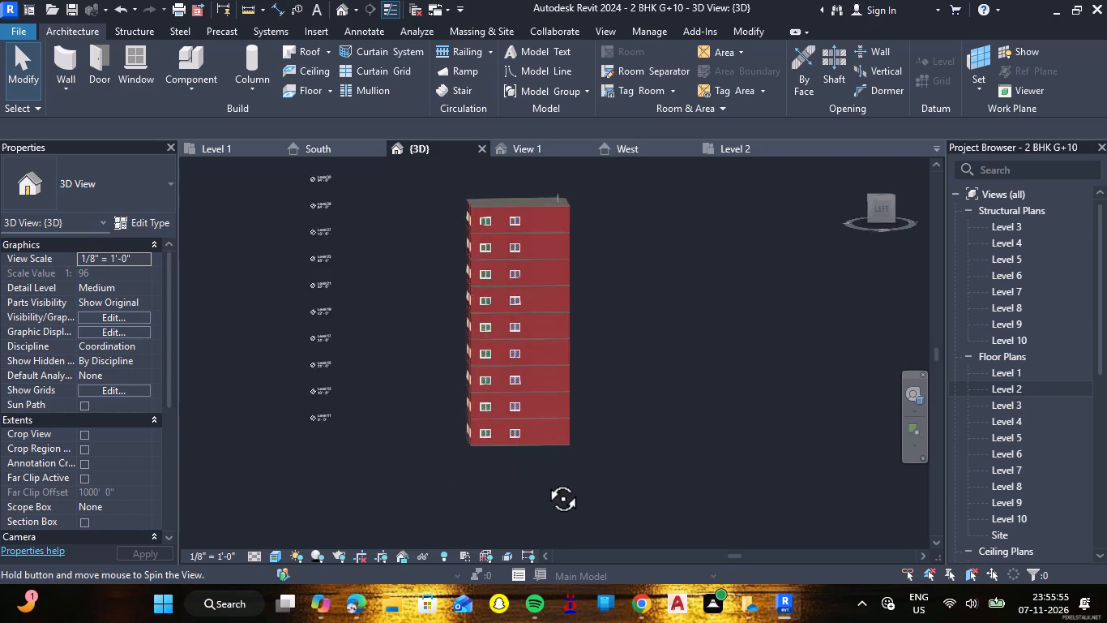
shift+right_drag(545, 480, 436, 479)
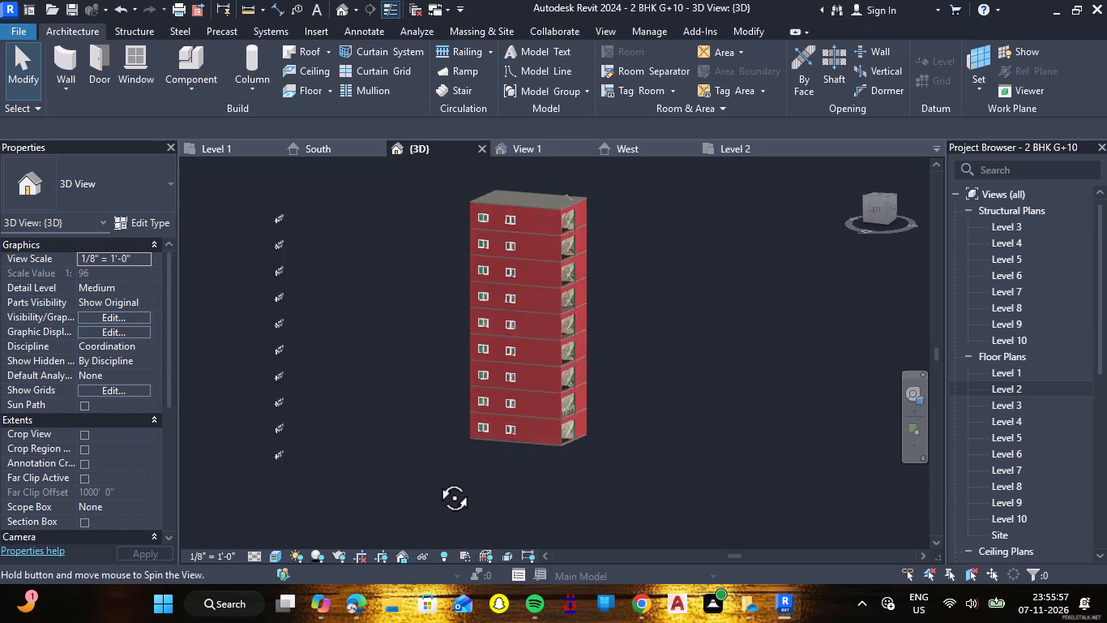
shift+right_drag(436, 479, 337, 450)
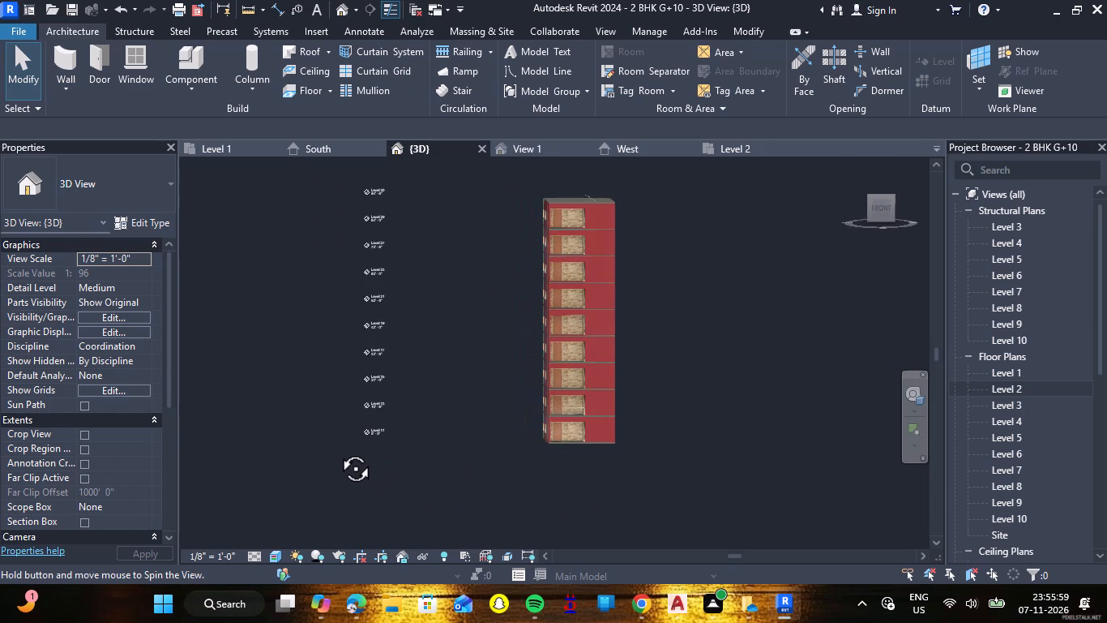
shift+right_drag(337, 450, 336, 450)
scroll(653, 418, up, 6)
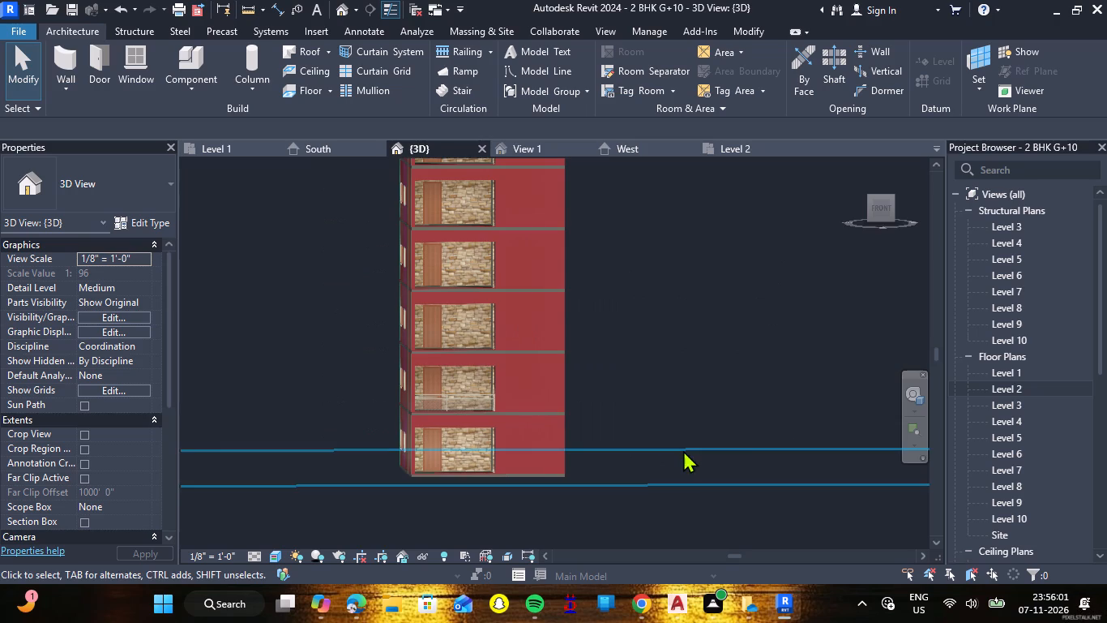
shift+right_drag(679, 450, 660, 460)
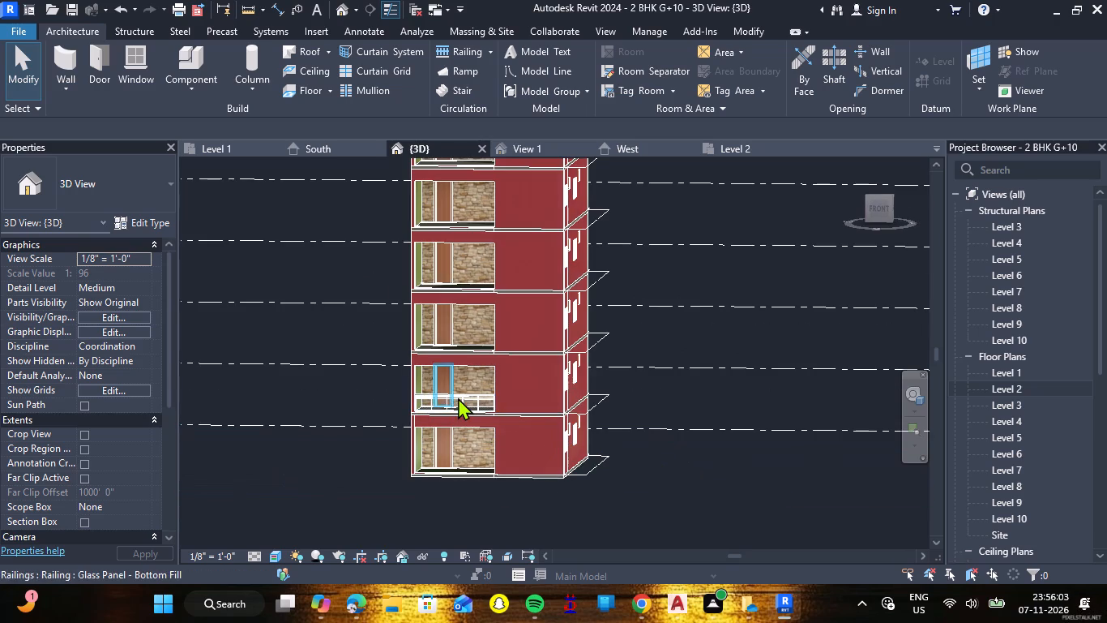
Copy the Level 2 glass railing and paste it aligned to Levels 3 through 10.
scroll(464, 396, up, 7)
click(464, 396)
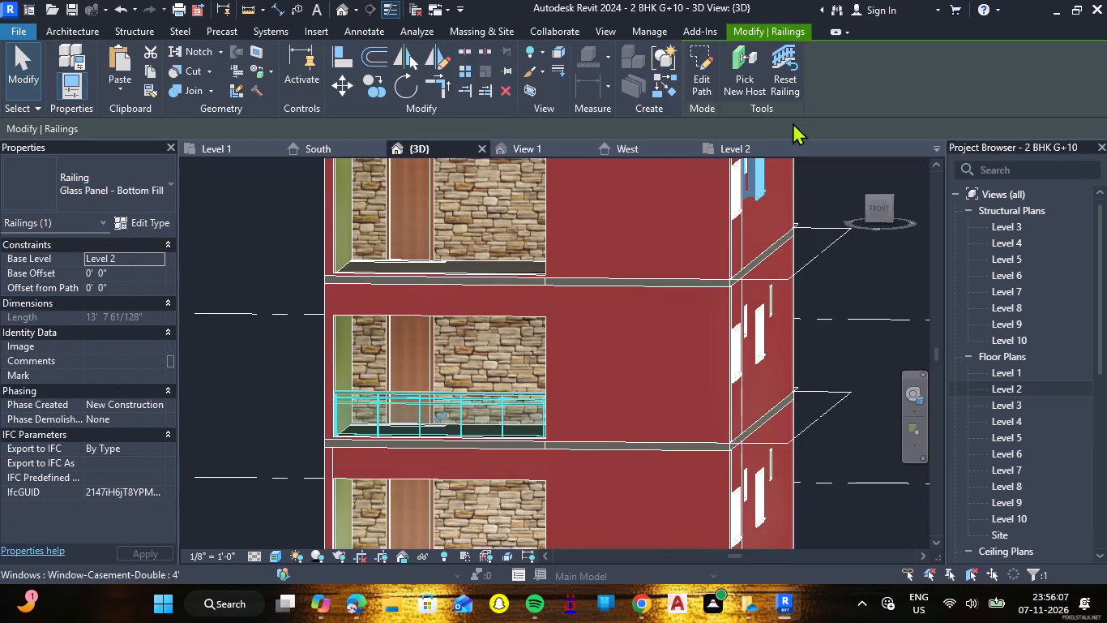
click(146, 73)
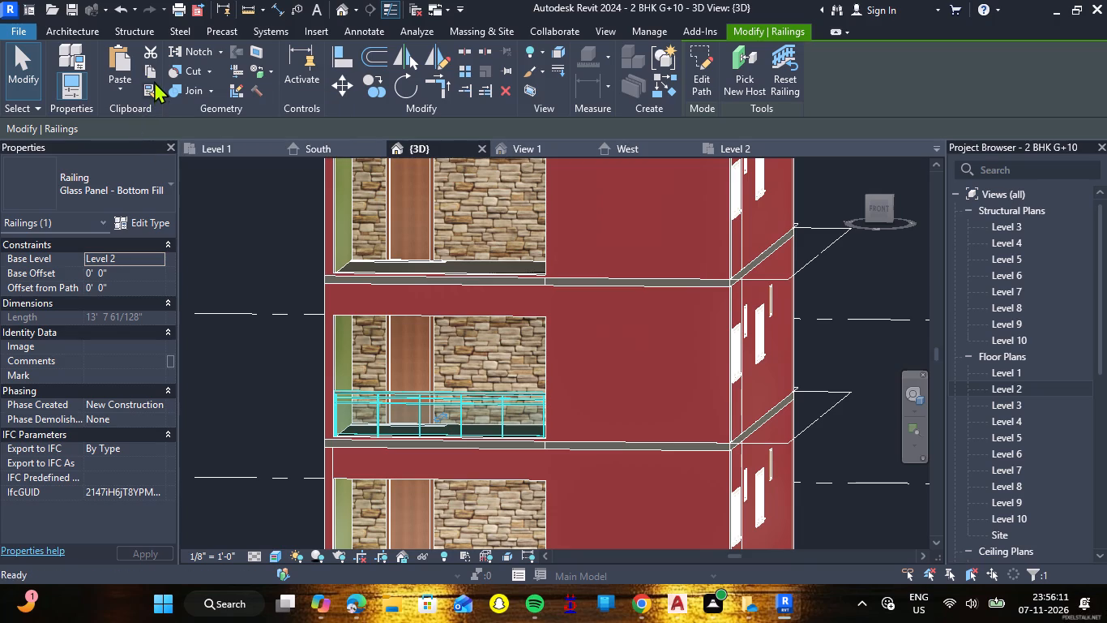
click(154, 76)
click(115, 93)
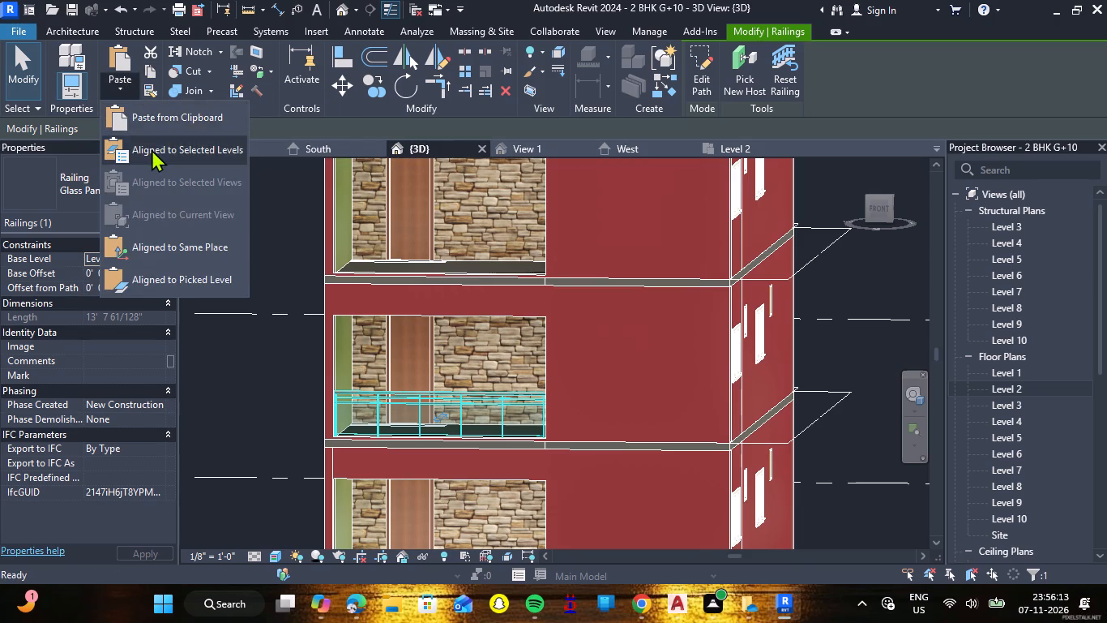
click(152, 149)
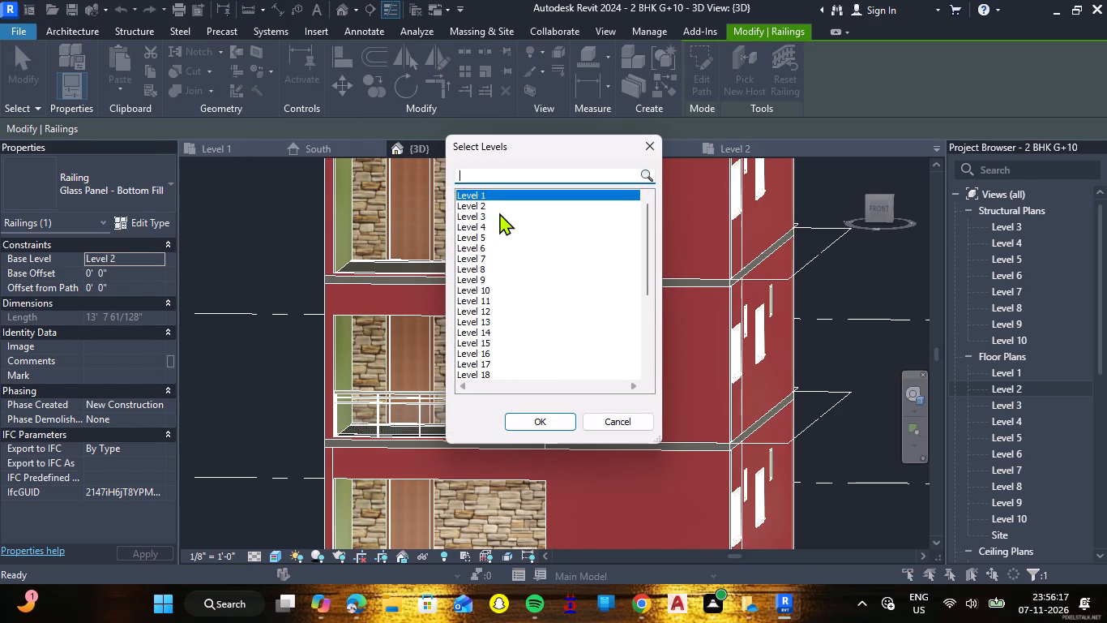
click(485, 216)
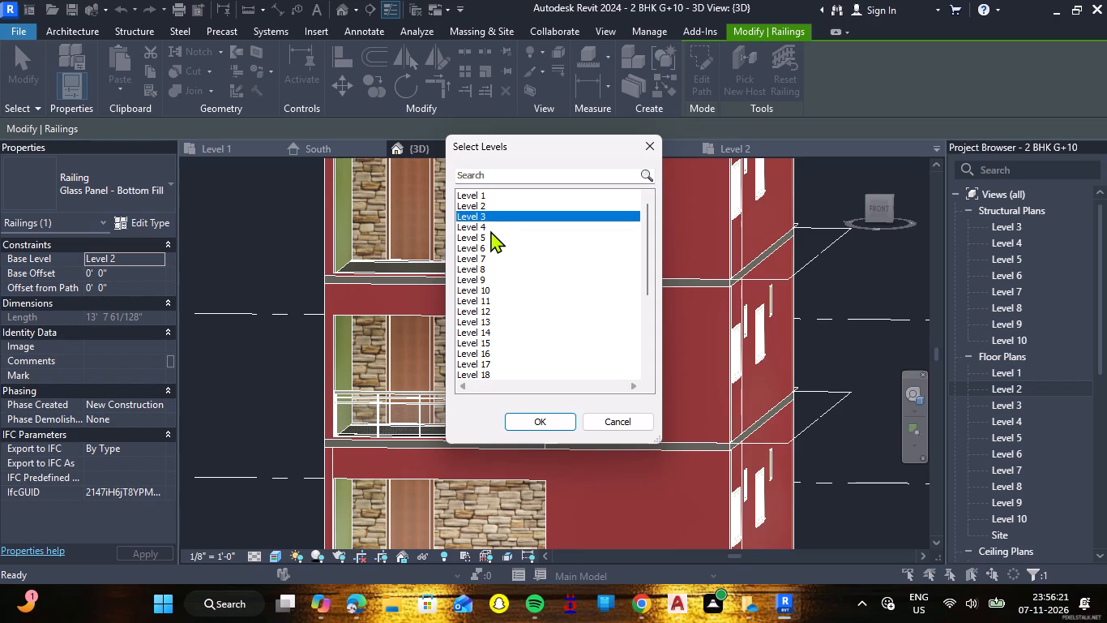
shift+click(490, 229)
shift+click(474, 240)
shift+click(471, 247)
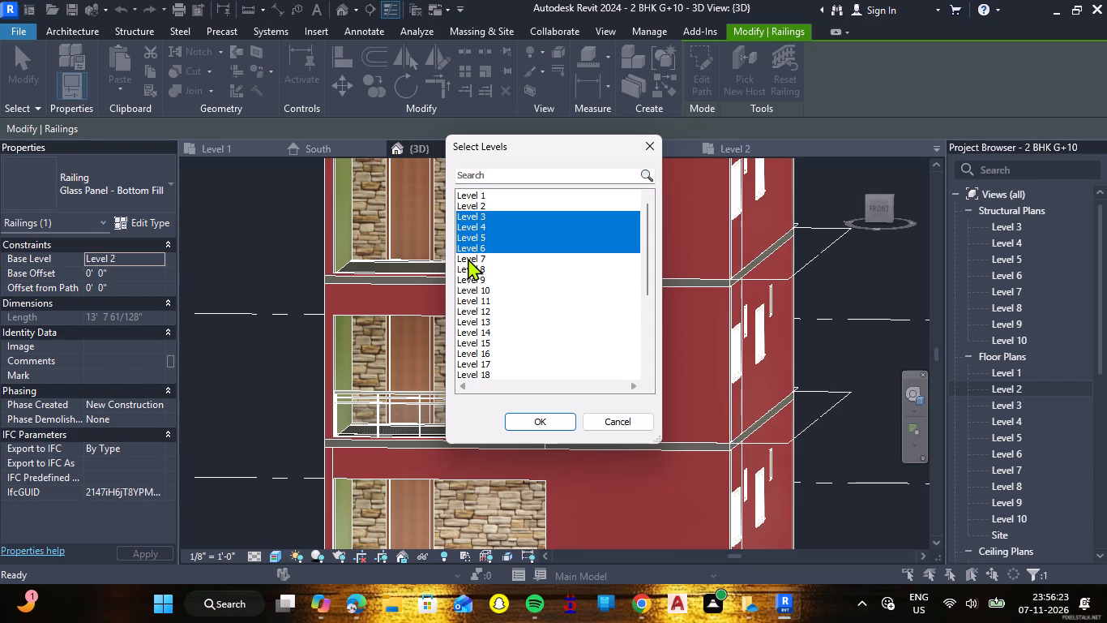
shift+click(469, 263)
shift+click(472, 271)
shift+click(473, 278)
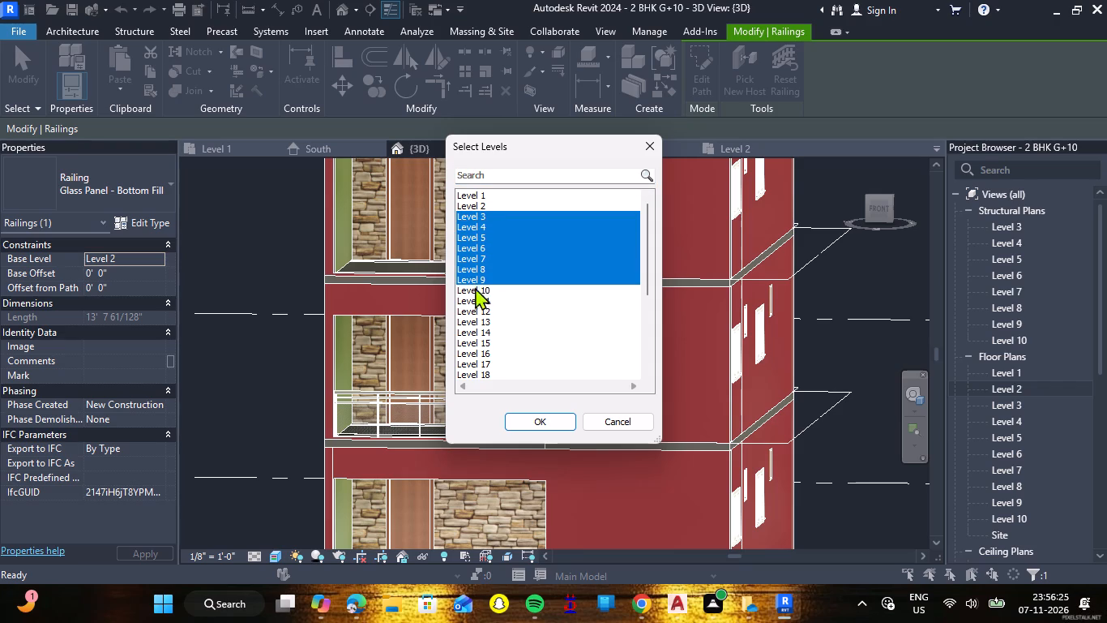
shift+click(475, 290)
click(550, 425)
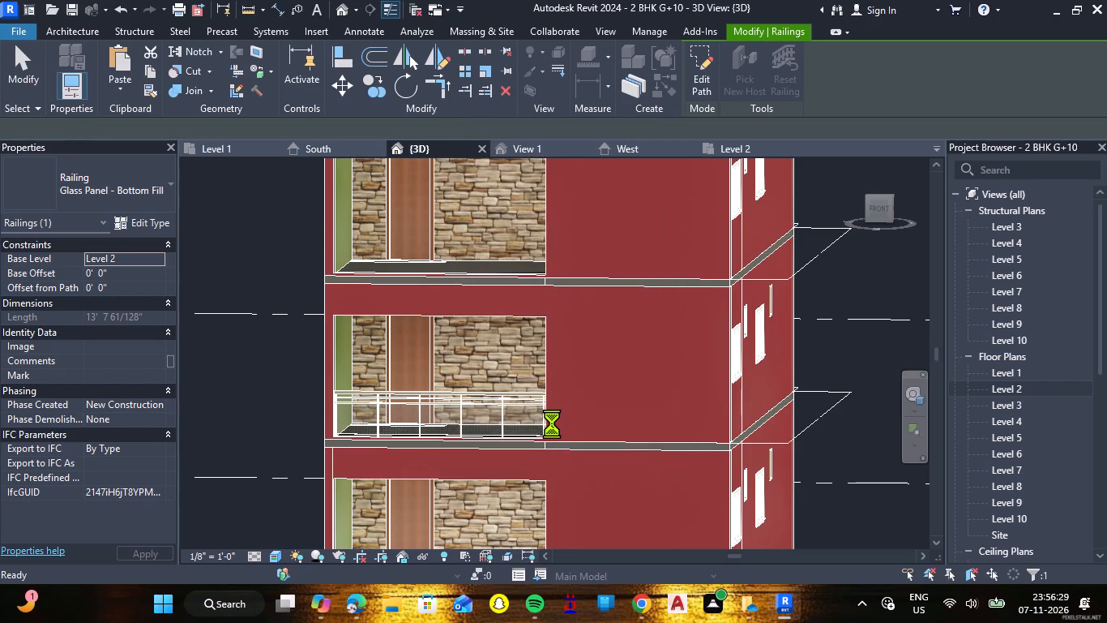
Examine the front railings on all storeys of the tower in 3D, zooming in and out and clearing the selection.
scroll(553, 424, down, 6)
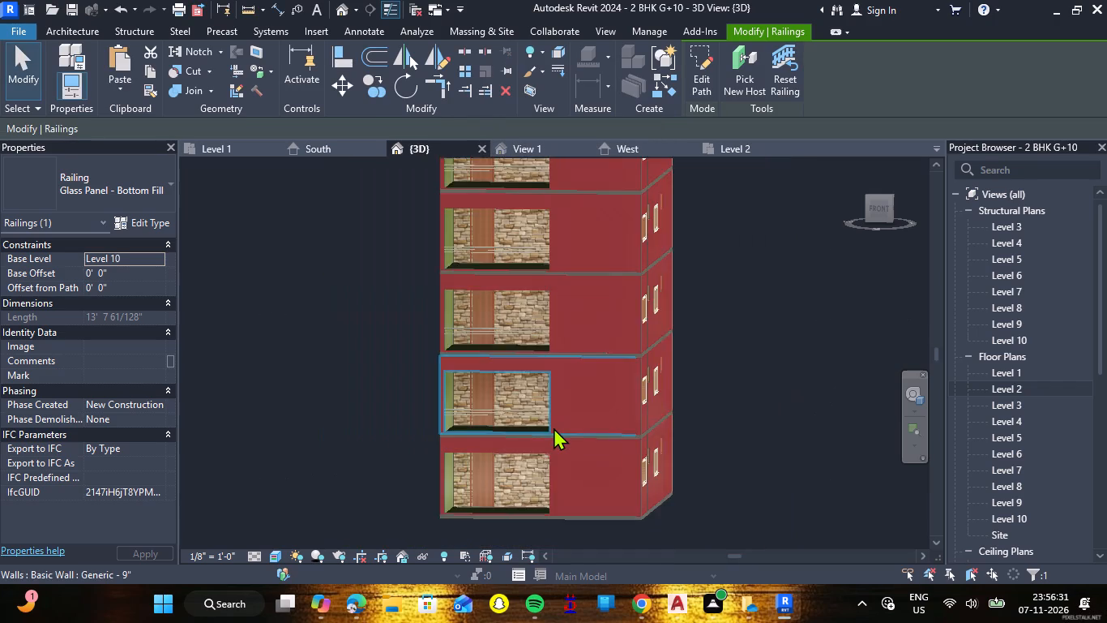
scroll(555, 428, down, 8)
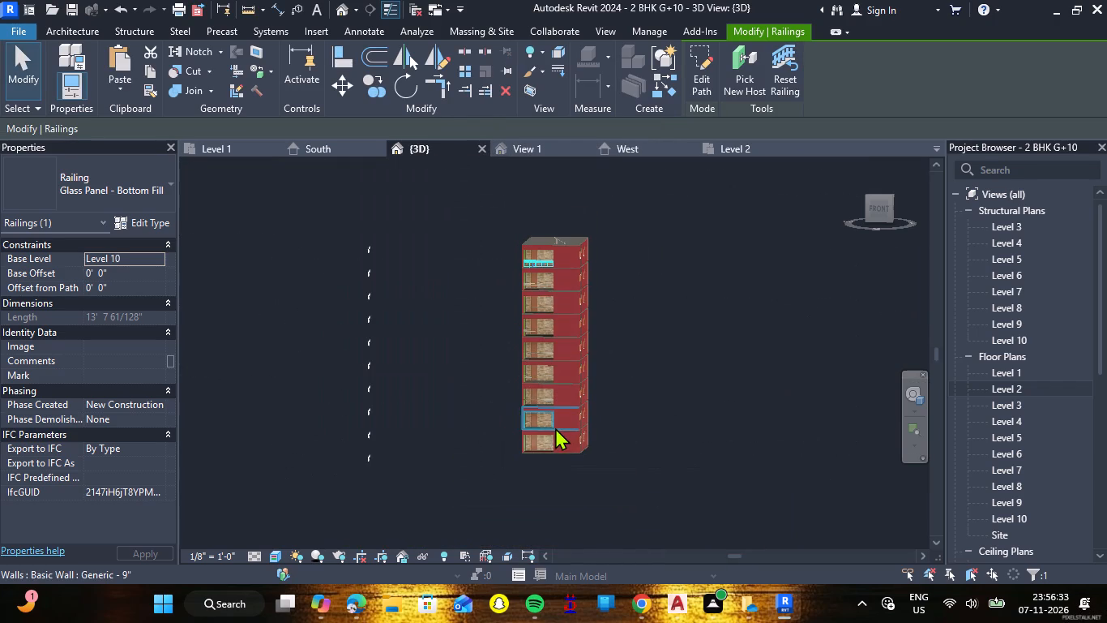
scroll(517, 371, up, 4)
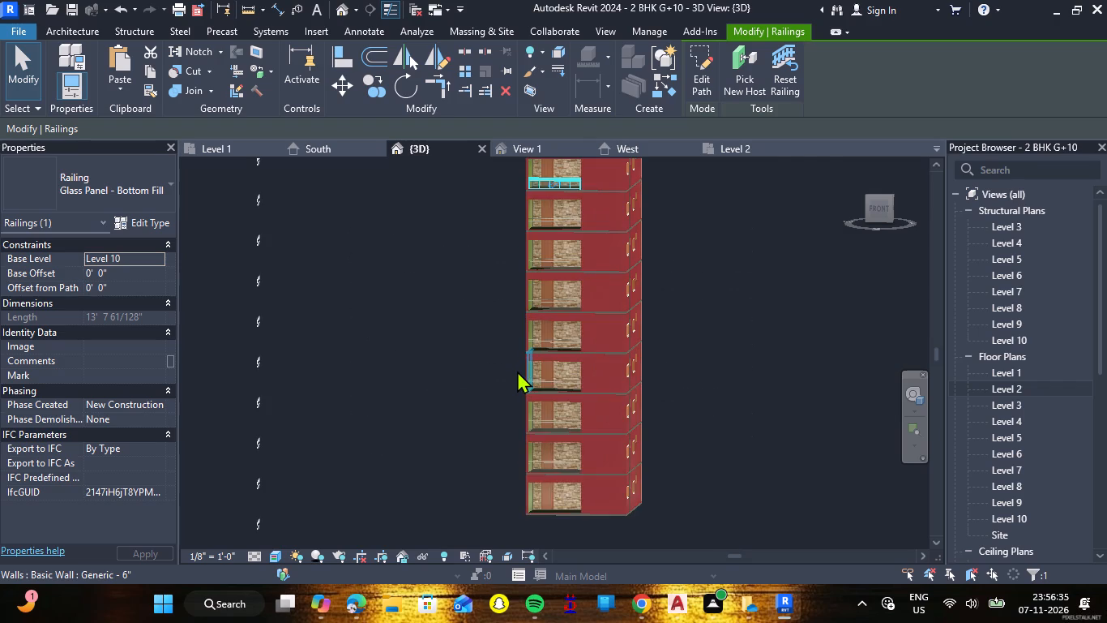
scroll(517, 371, down, 2)
scroll(562, 188, up, 5)
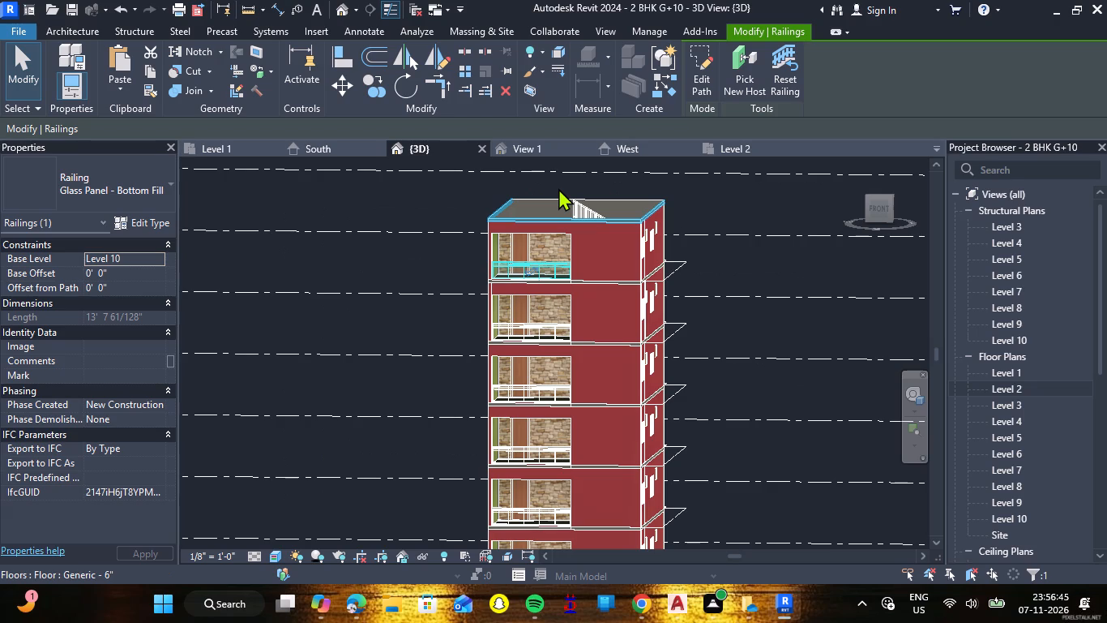
scroll(558, 188, down, 2)
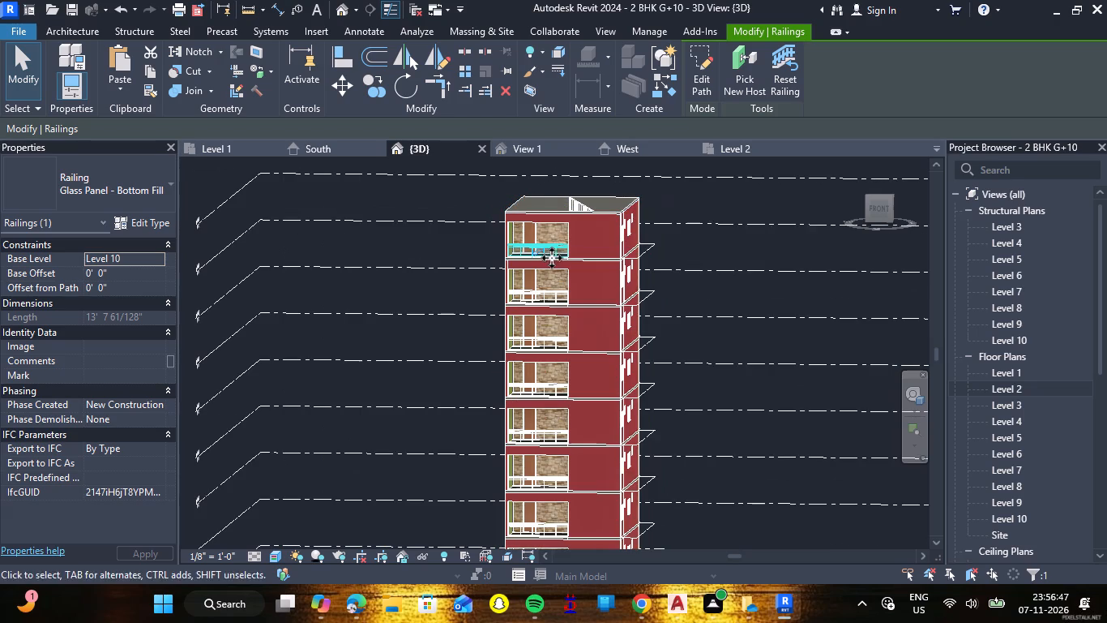
scroll(638, 310, up, 7)
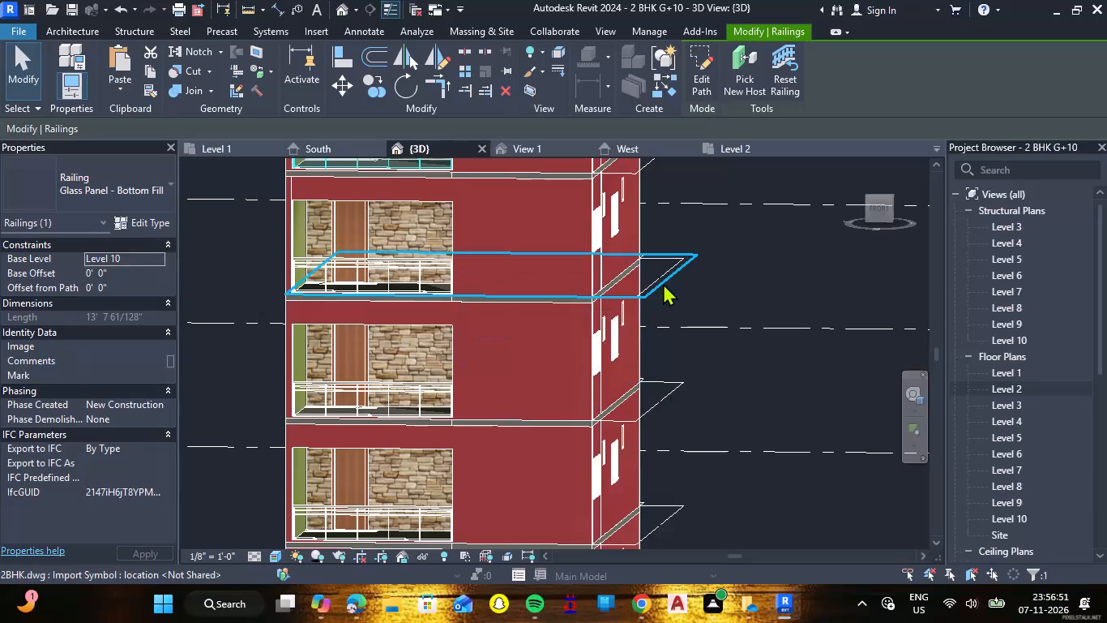
click(668, 269)
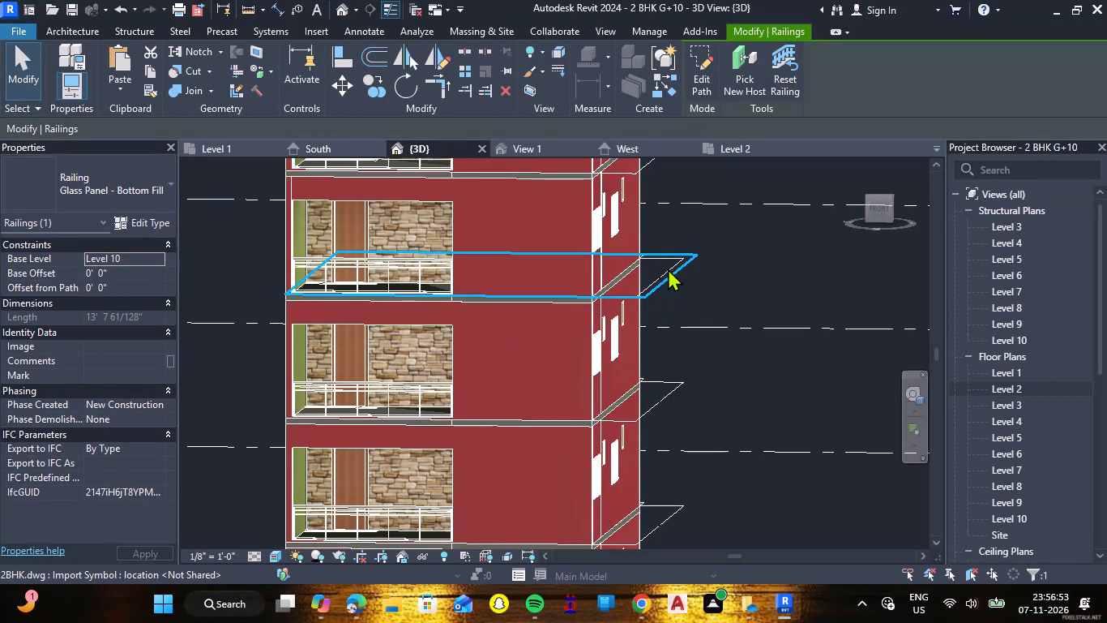
scroll(668, 269, down, 3)
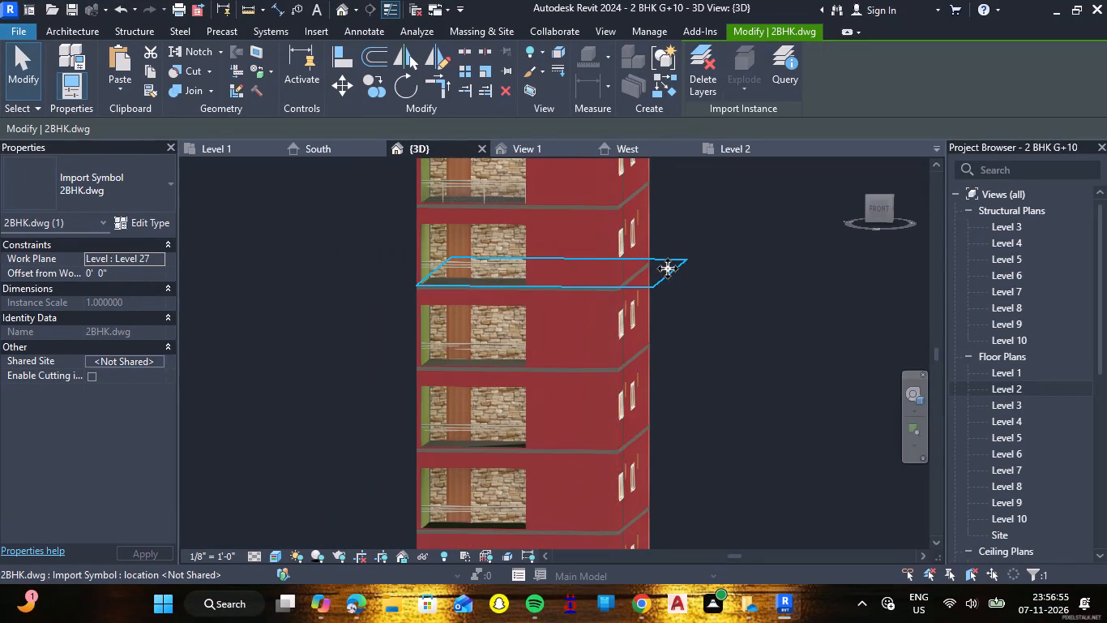
key(Escape)
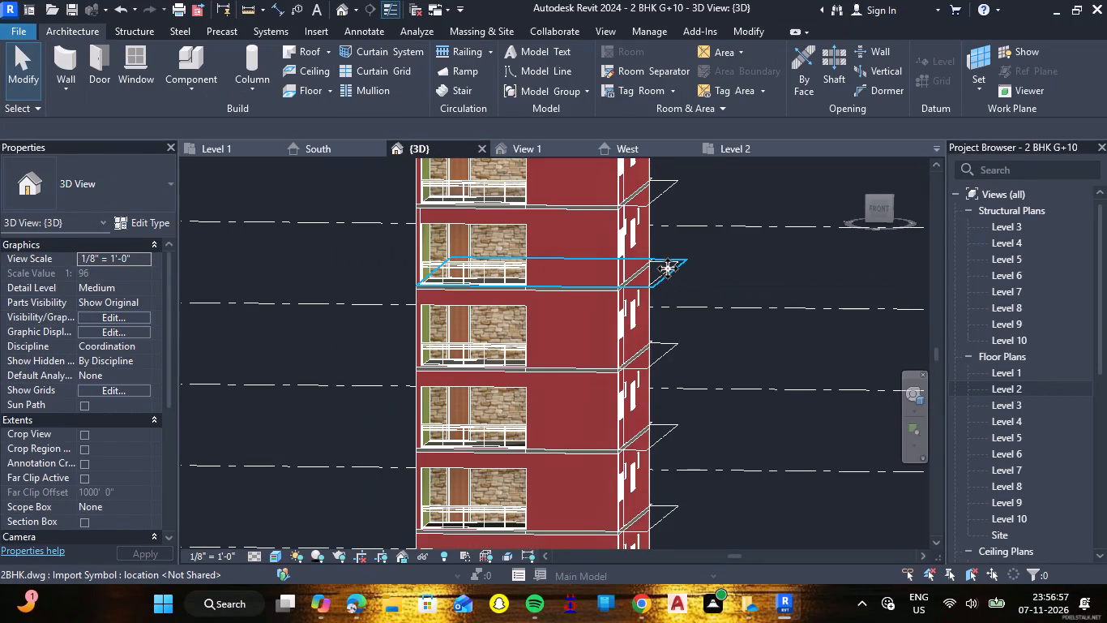
scroll(746, 271, down, 3)
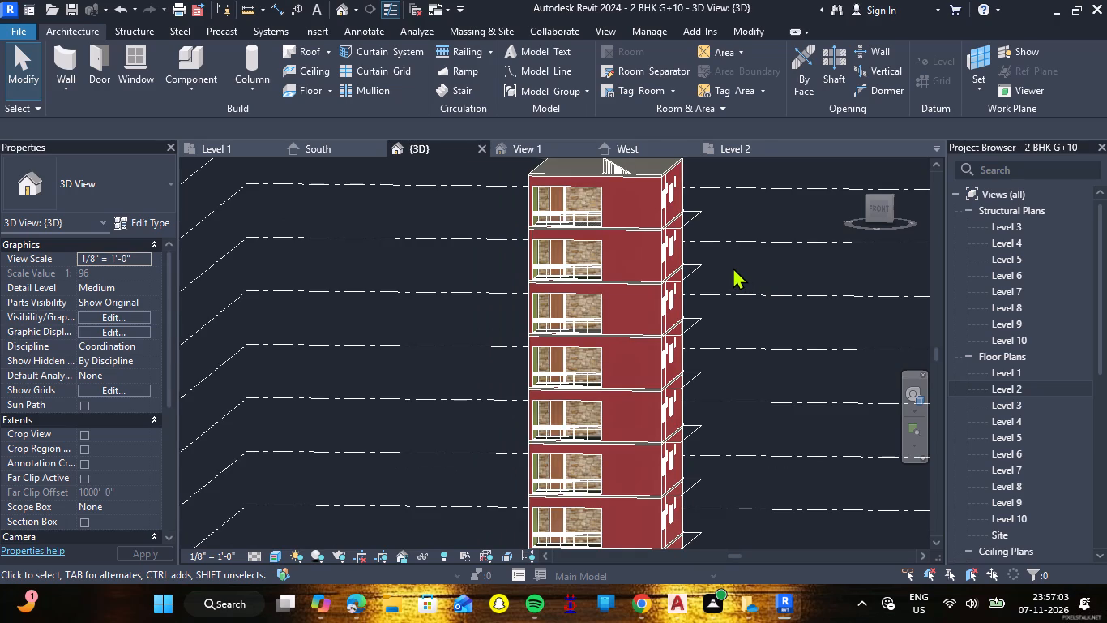
scroll(733, 269, down, 2)
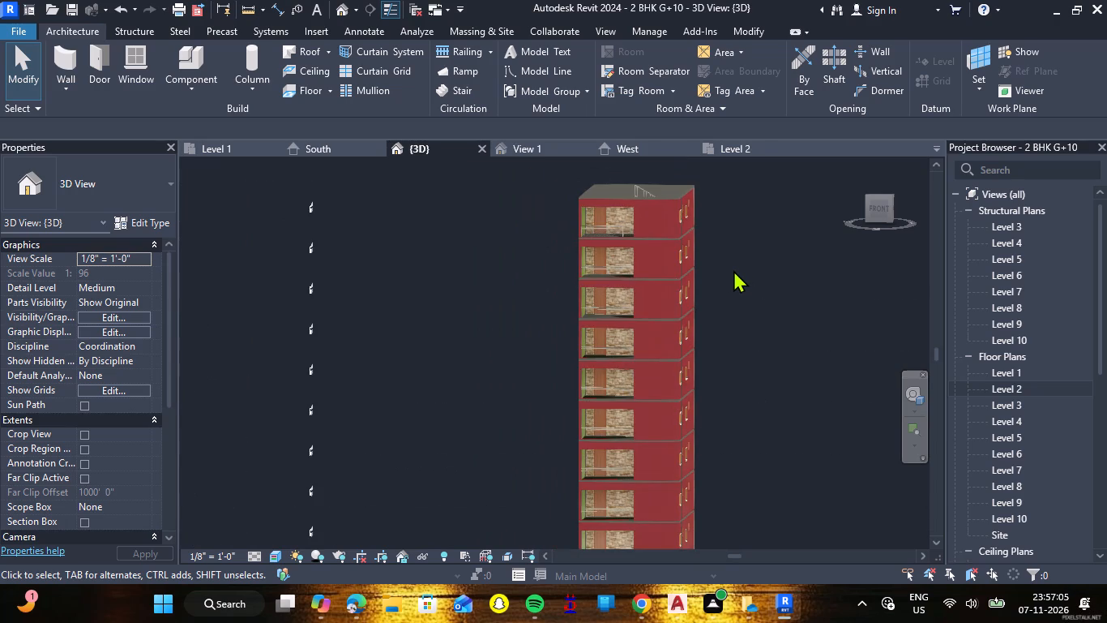
Create a shaft opening on the Level 1 plan with a rectangular boundary about 6' 4" deep along the staircase room's inner wall faces.
click(228, 153)
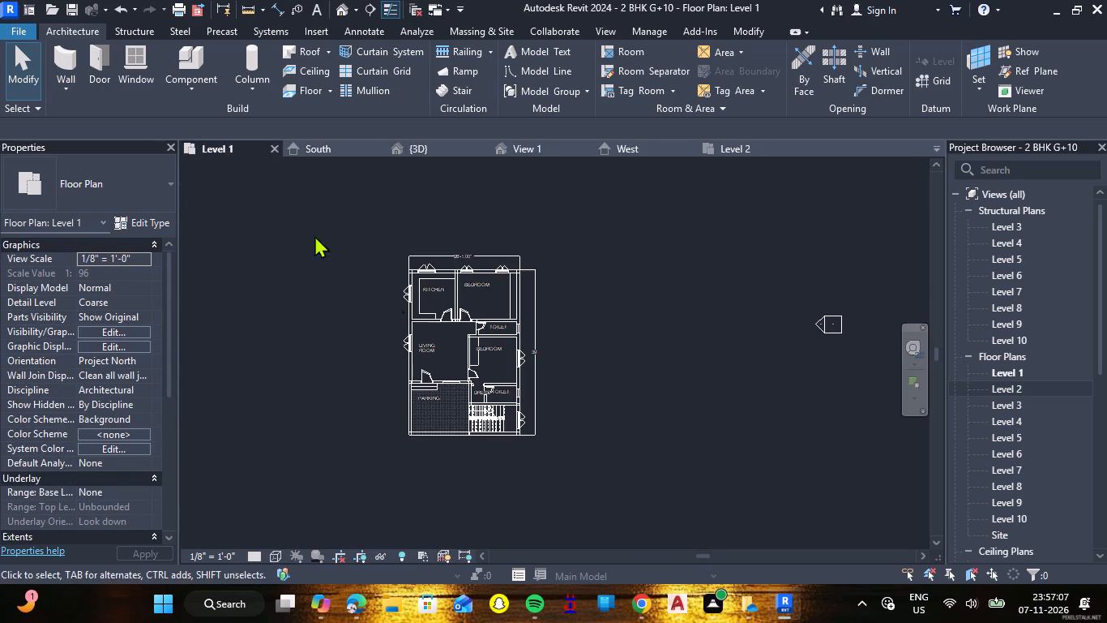
scroll(515, 444, up, 9)
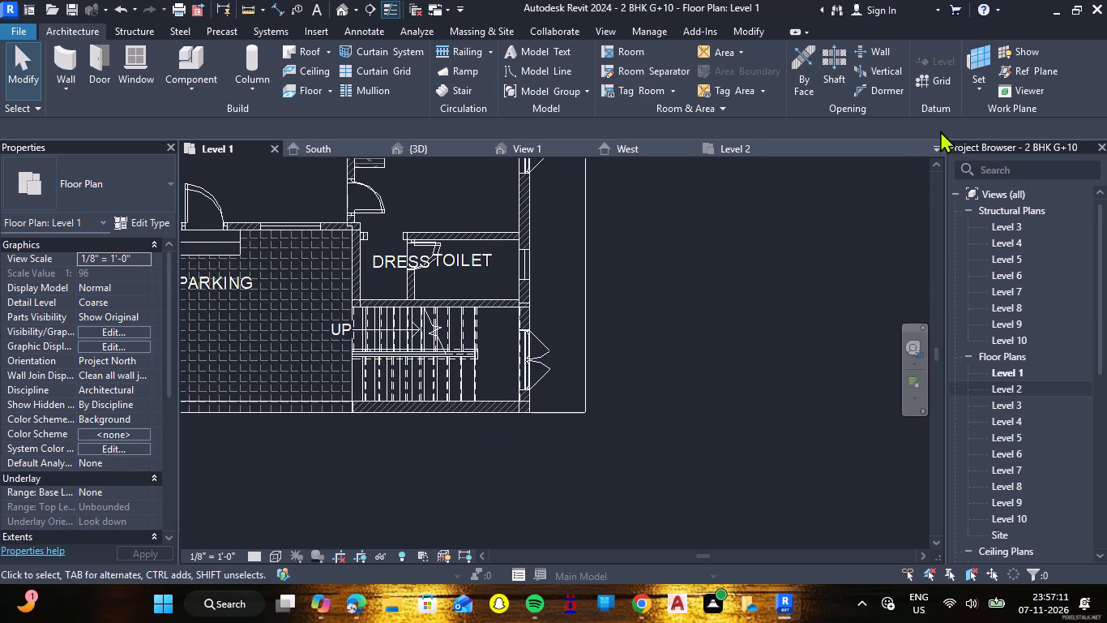
click(823, 71)
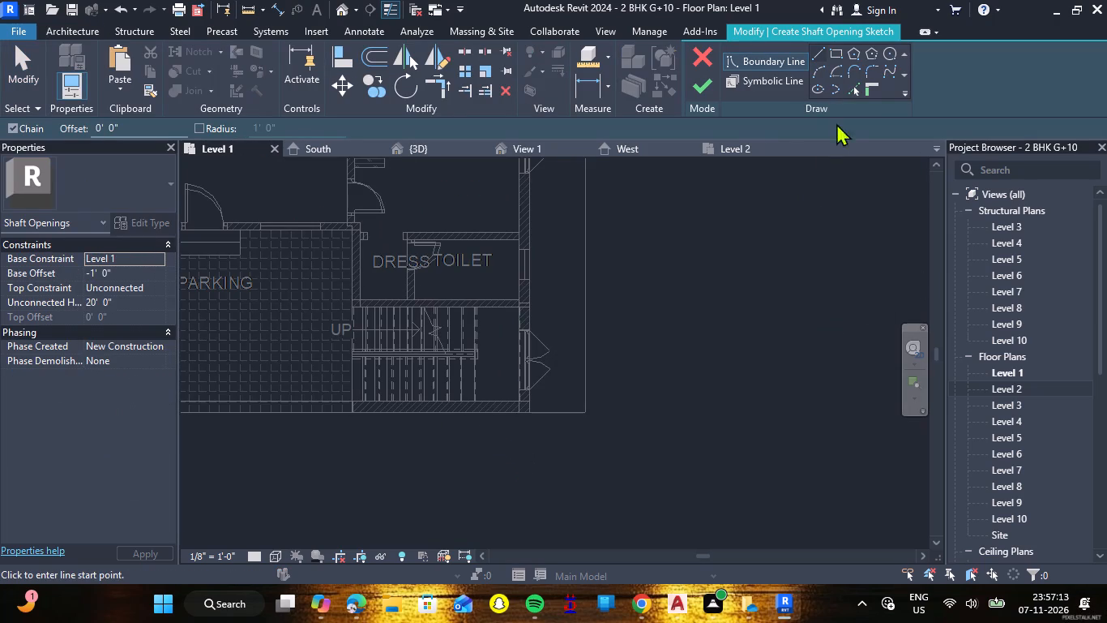
click(840, 60)
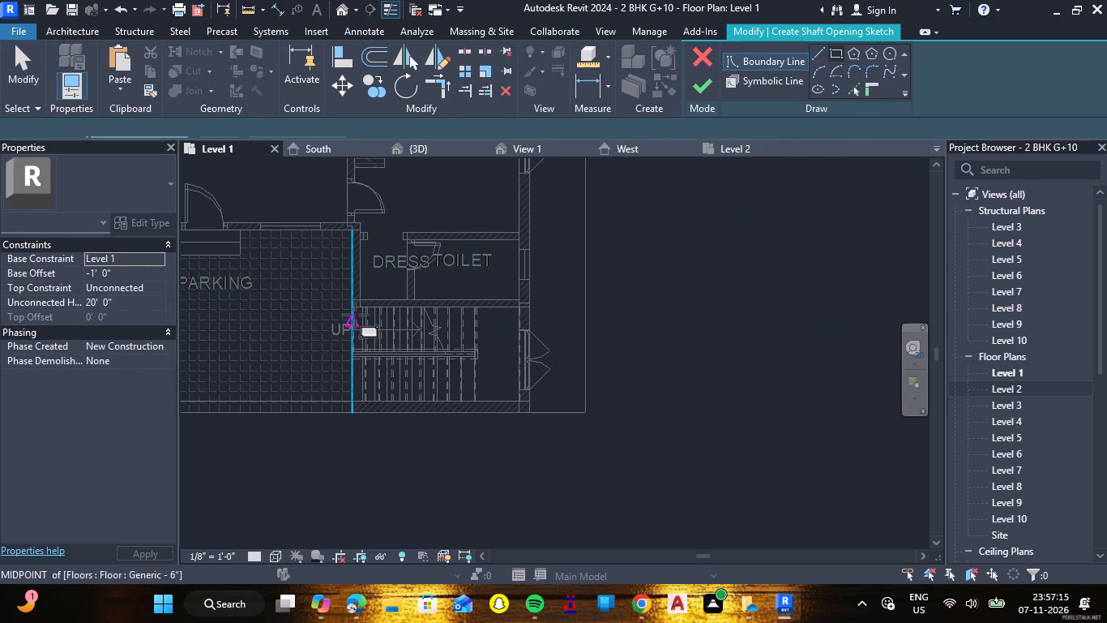
scroll(355, 315, up, 9)
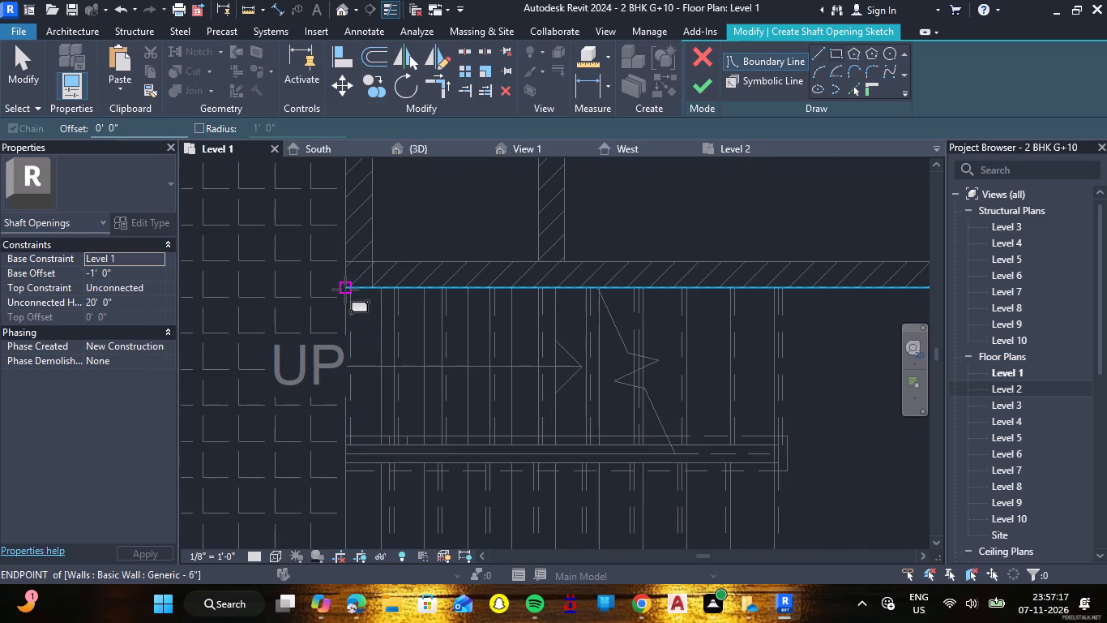
click(345, 290)
scroll(447, 397, down, 6)
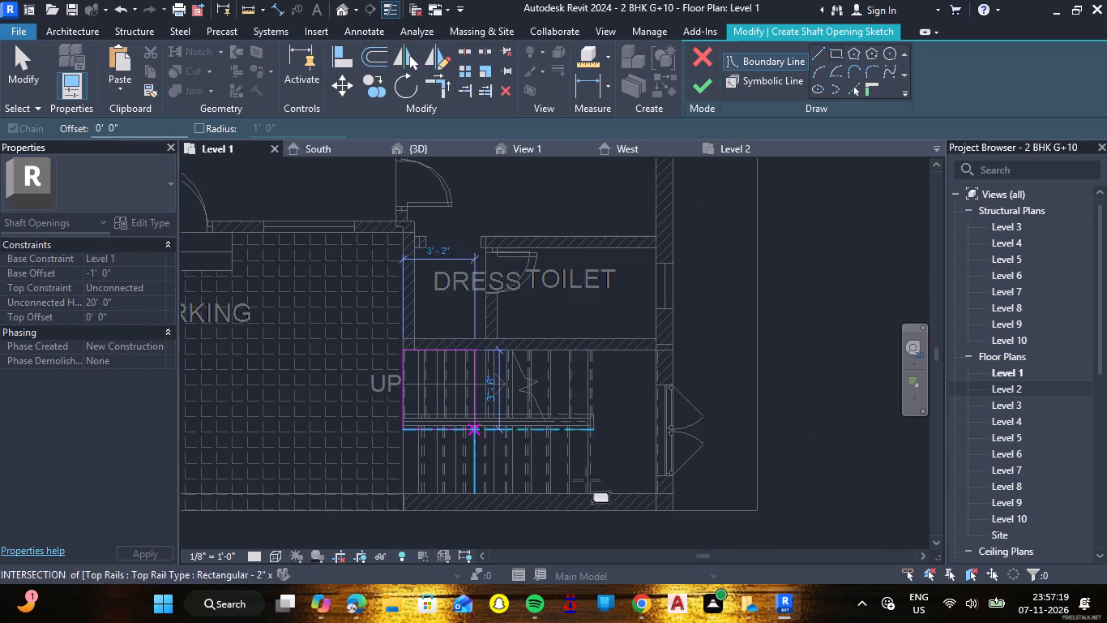
scroll(663, 499, up, 7)
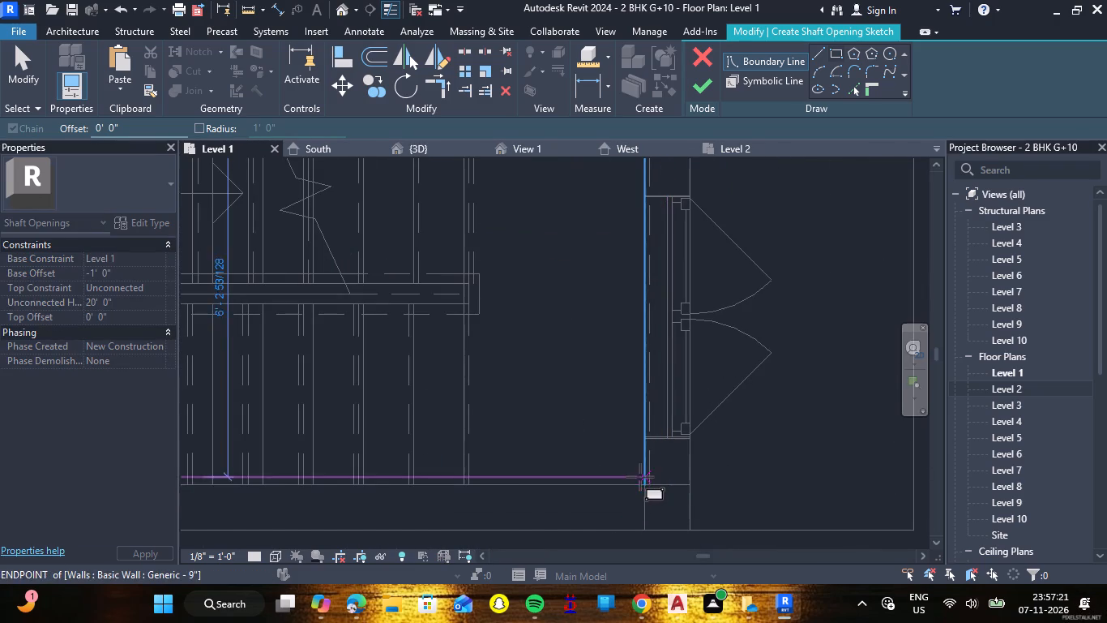
click(645, 488)
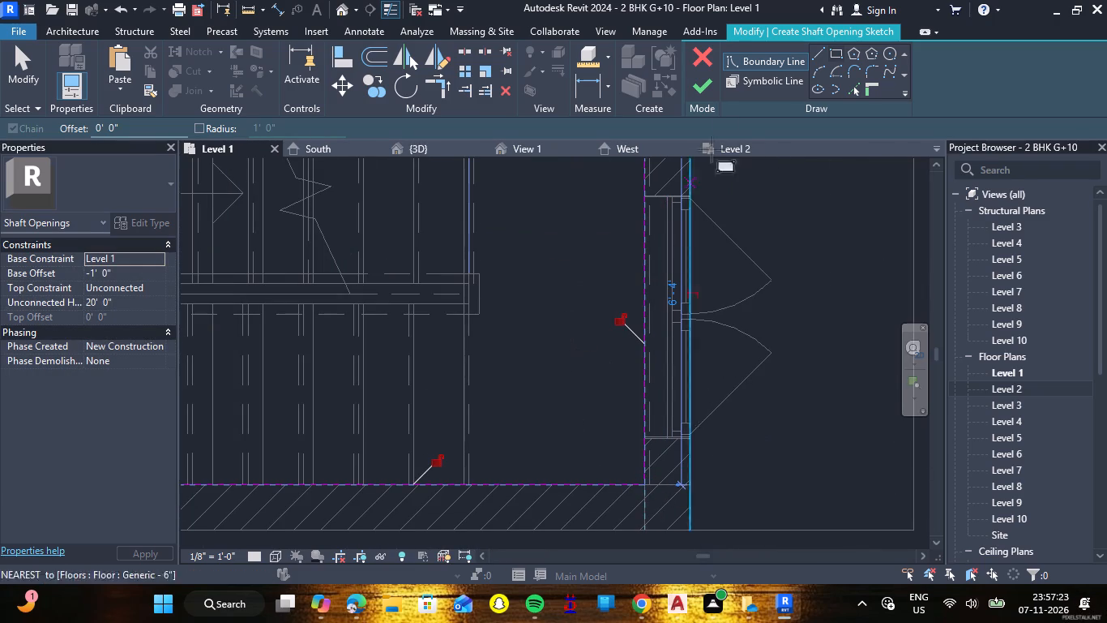
click(707, 88)
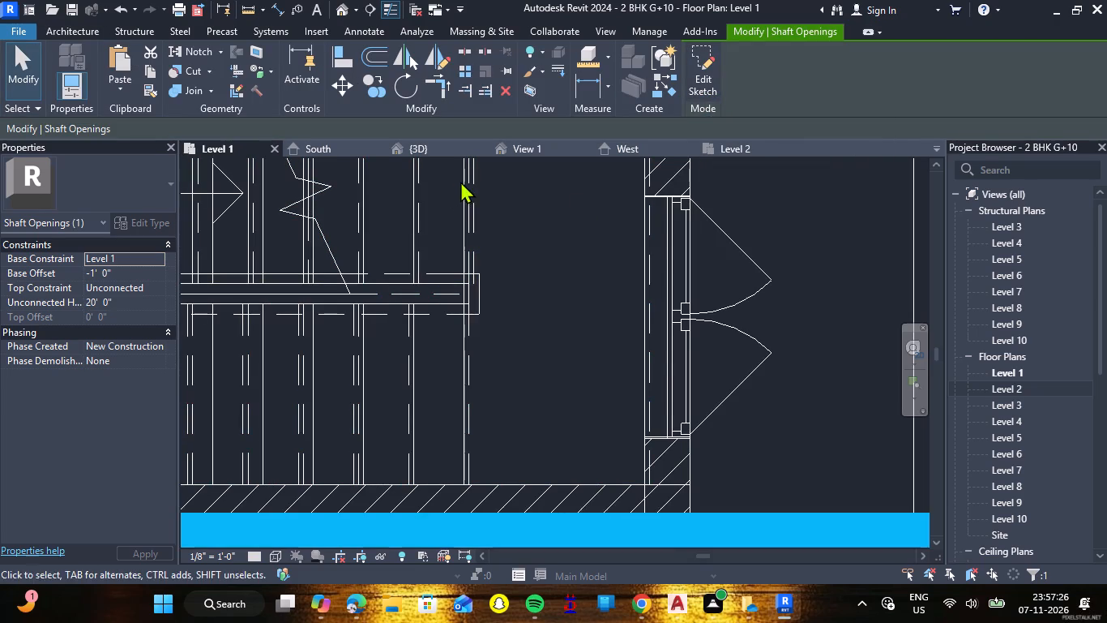
Stretch the shaft opening's top in the 3D view to above the tower's roof, about 103' 2" high, and deselect it.
click(442, 149)
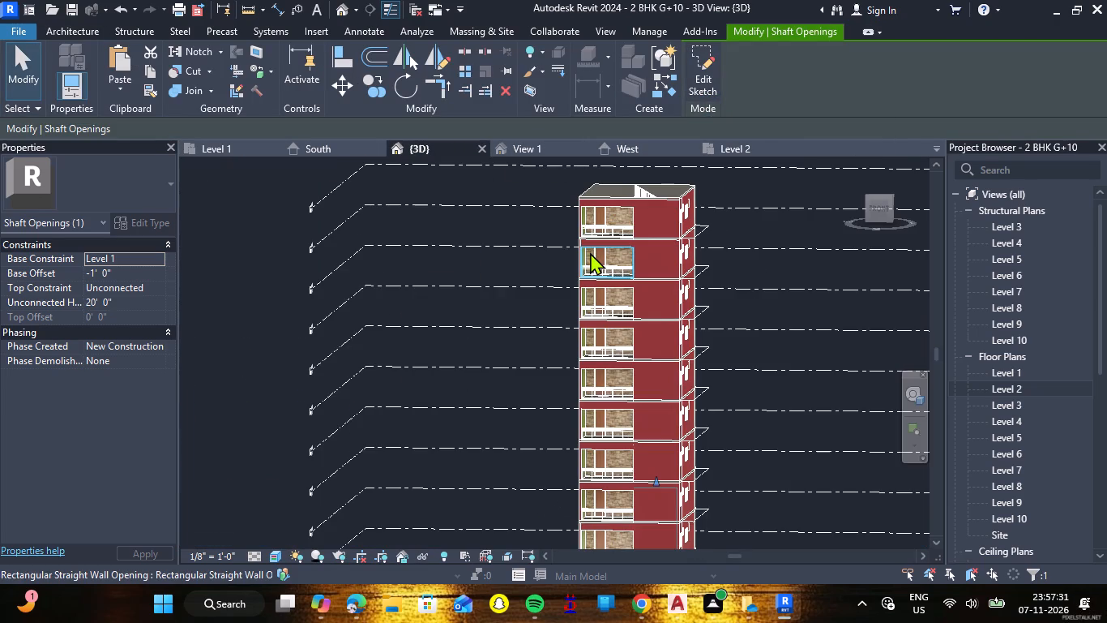
scroll(590, 252, down, 4)
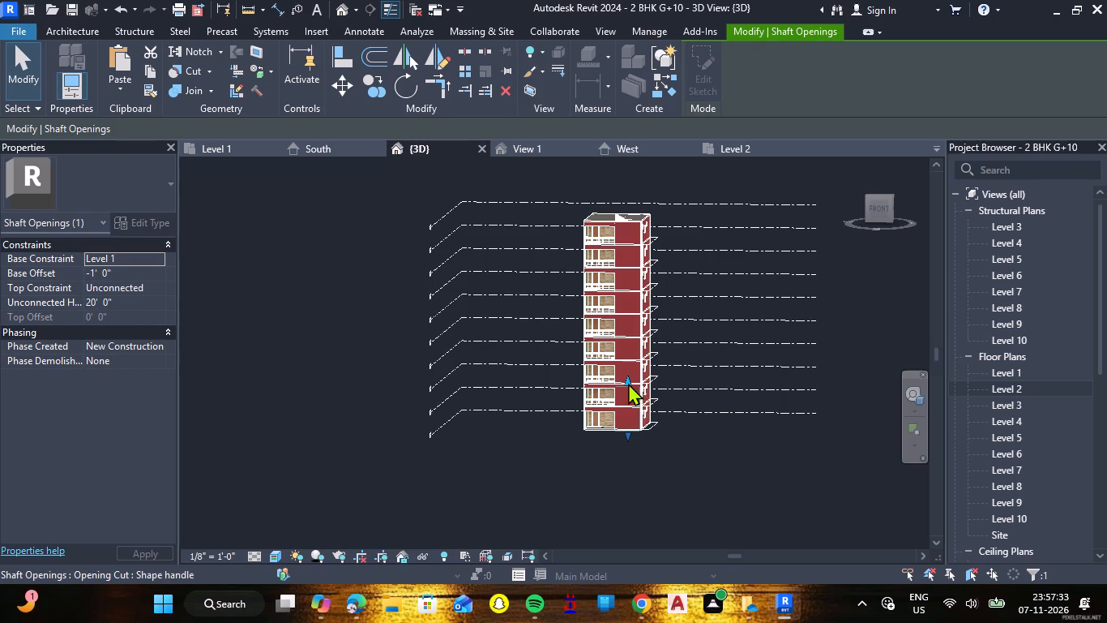
drag(628, 376, 635, 202)
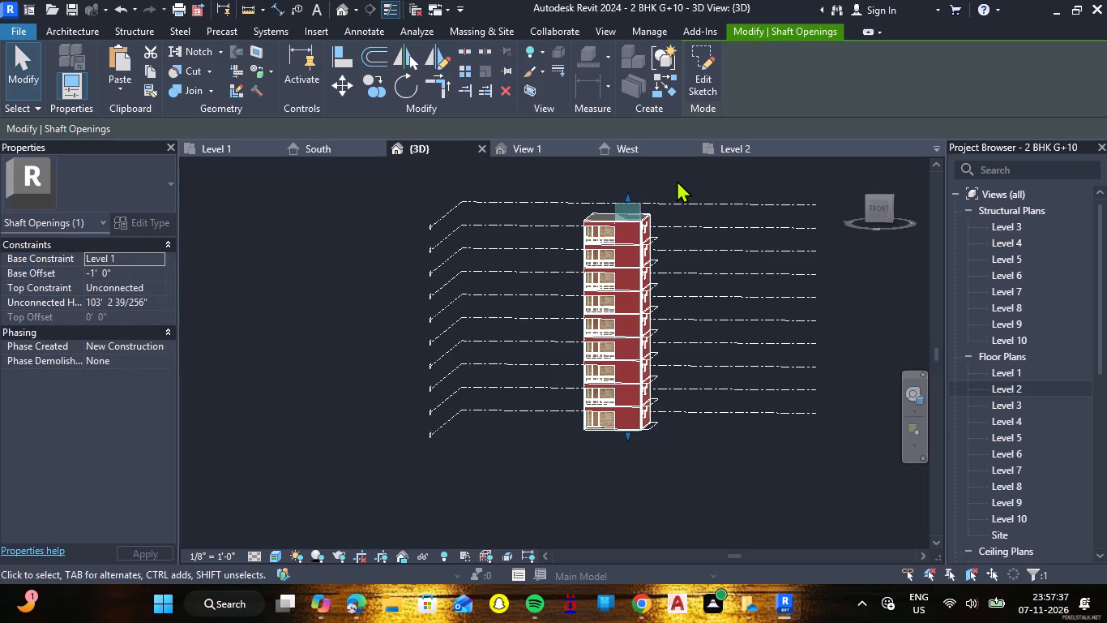
click(681, 178)
Inspect the staircase shaft opening through the roof slab from above in 3D.
shift+right_drag(681, 178, 686, 217)
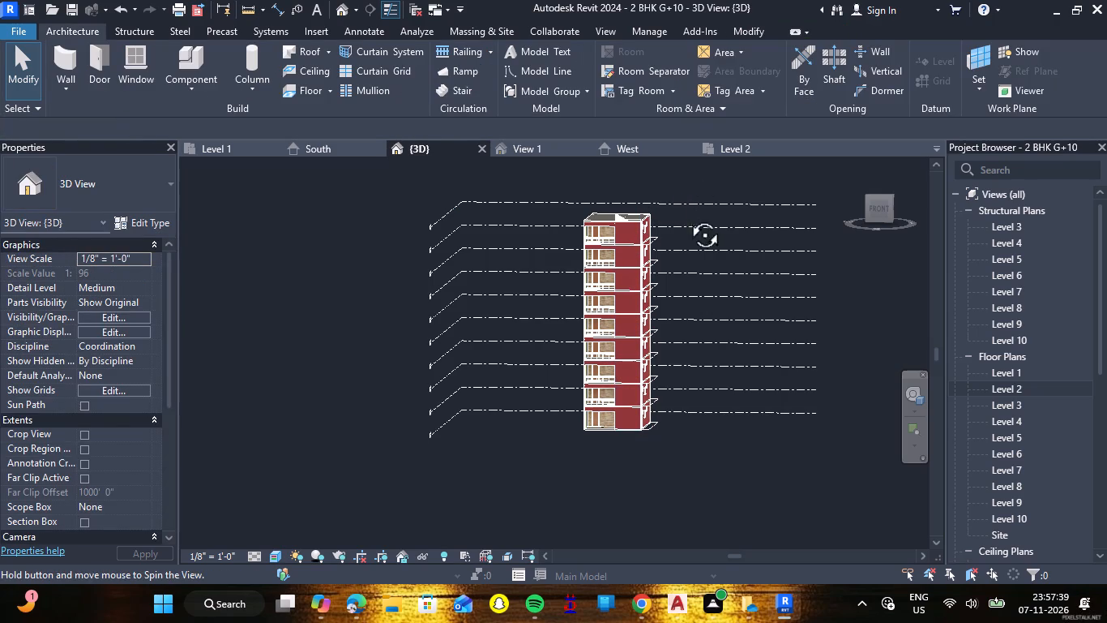
shift+right_drag(686, 217, 690, 435)
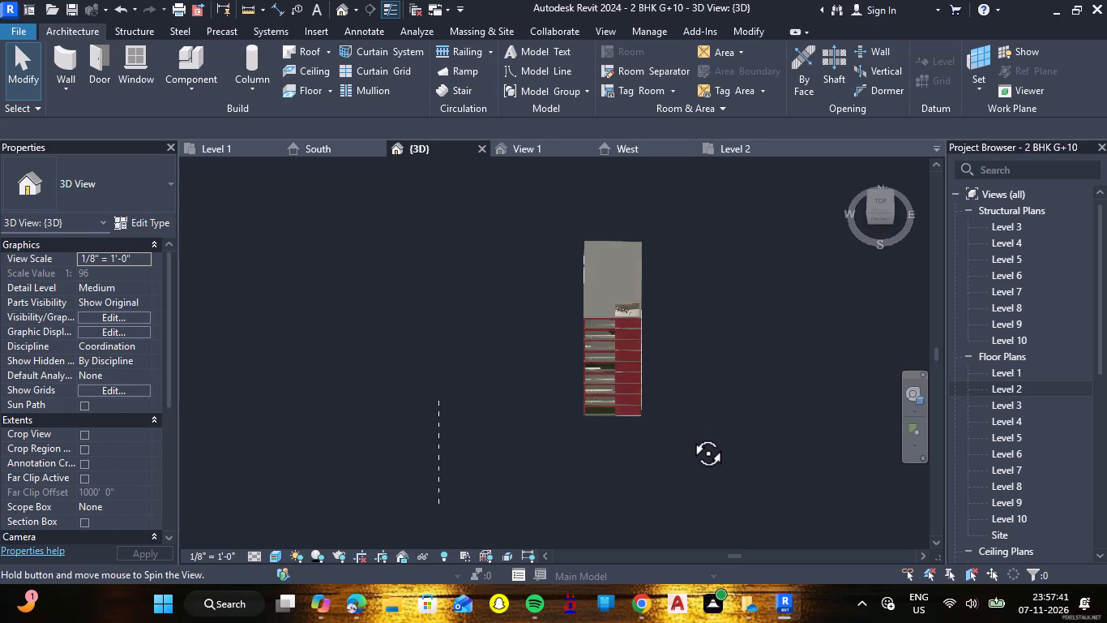
shift+right_drag(690, 435, 690, 454)
scroll(627, 341, up, 10)
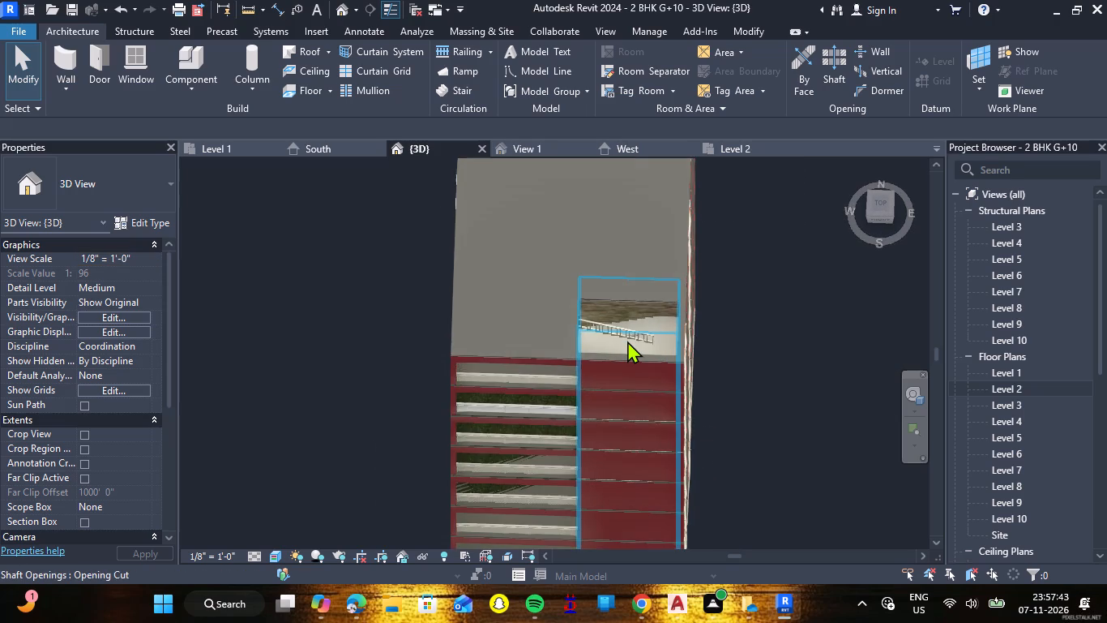
scroll(627, 341, up, 5)
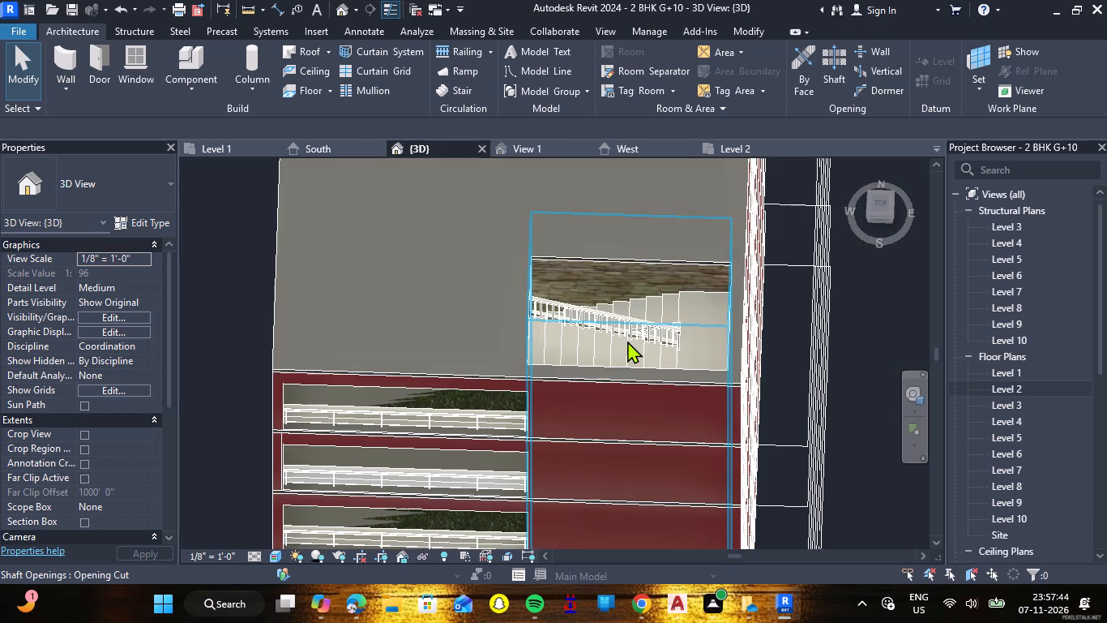
Open the Level 10 structural plan.
scroll(627, 341, down, 4)
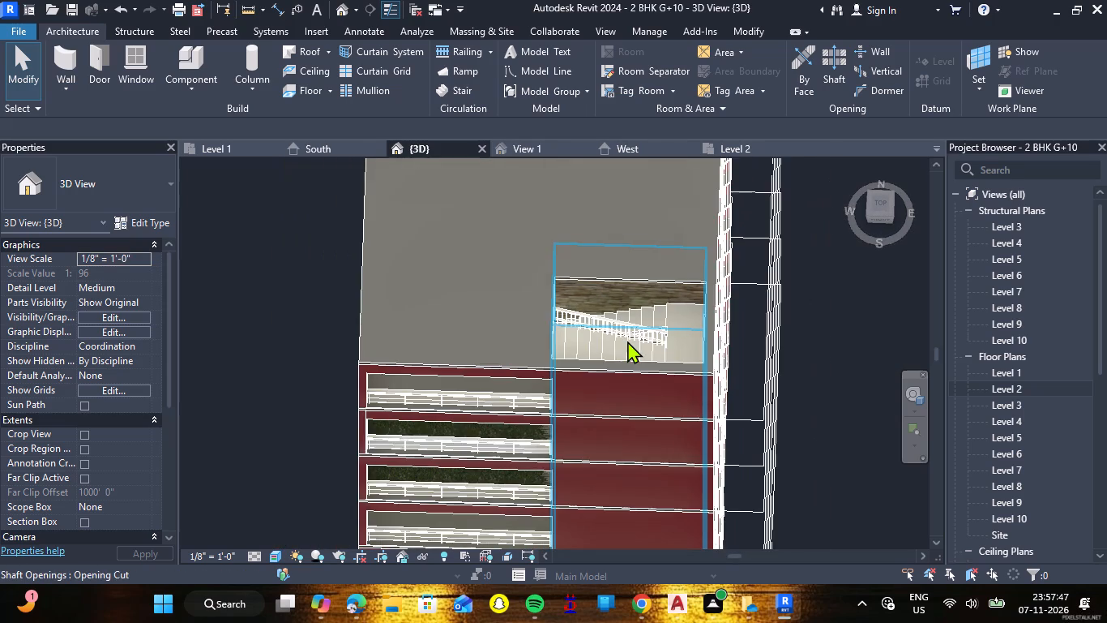
scroll(627, 341, down, 8)
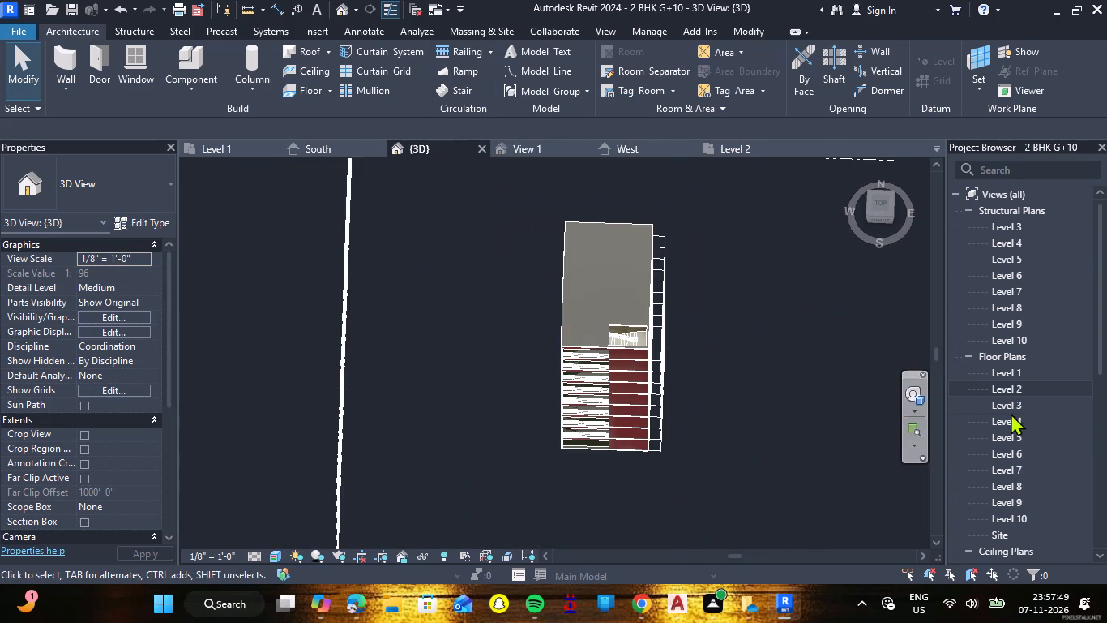
triple_click(1001, 341)
click(1001, 341)
click(1001, 341)
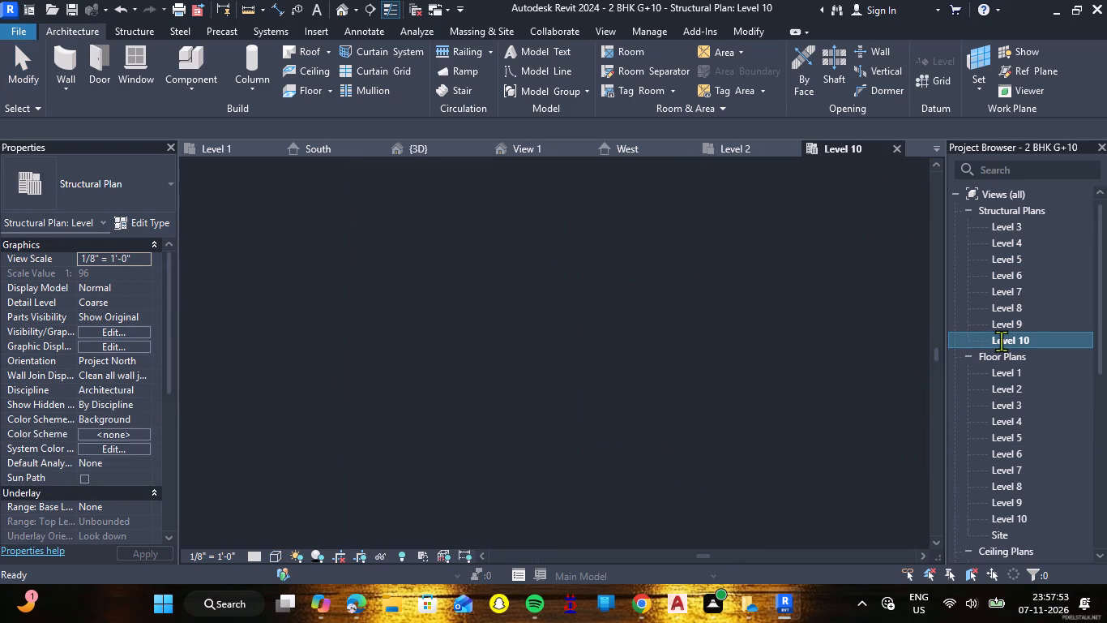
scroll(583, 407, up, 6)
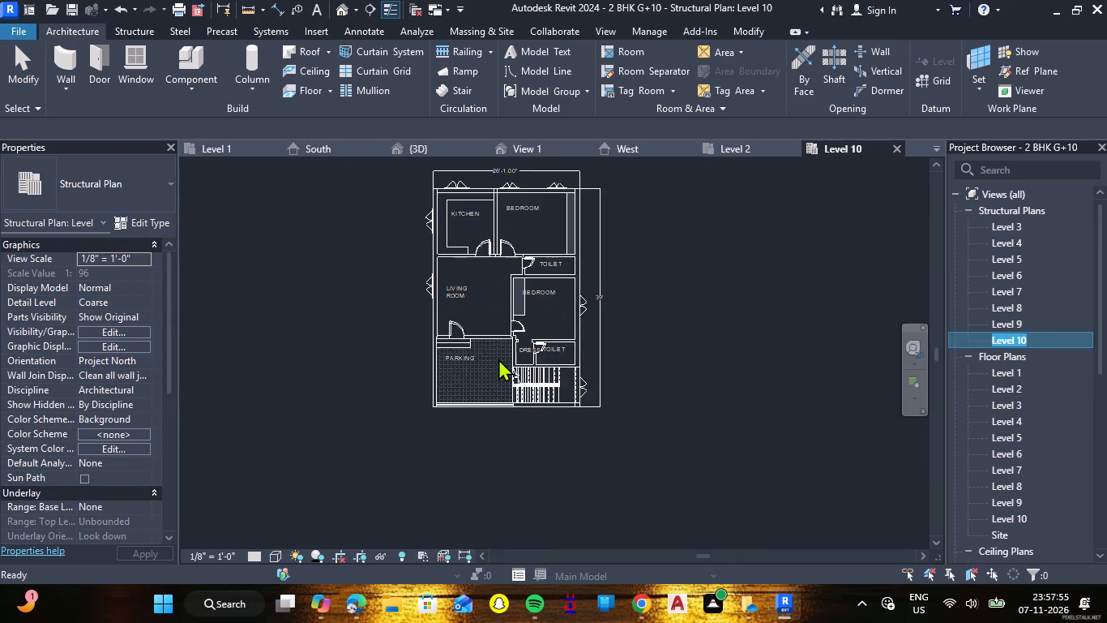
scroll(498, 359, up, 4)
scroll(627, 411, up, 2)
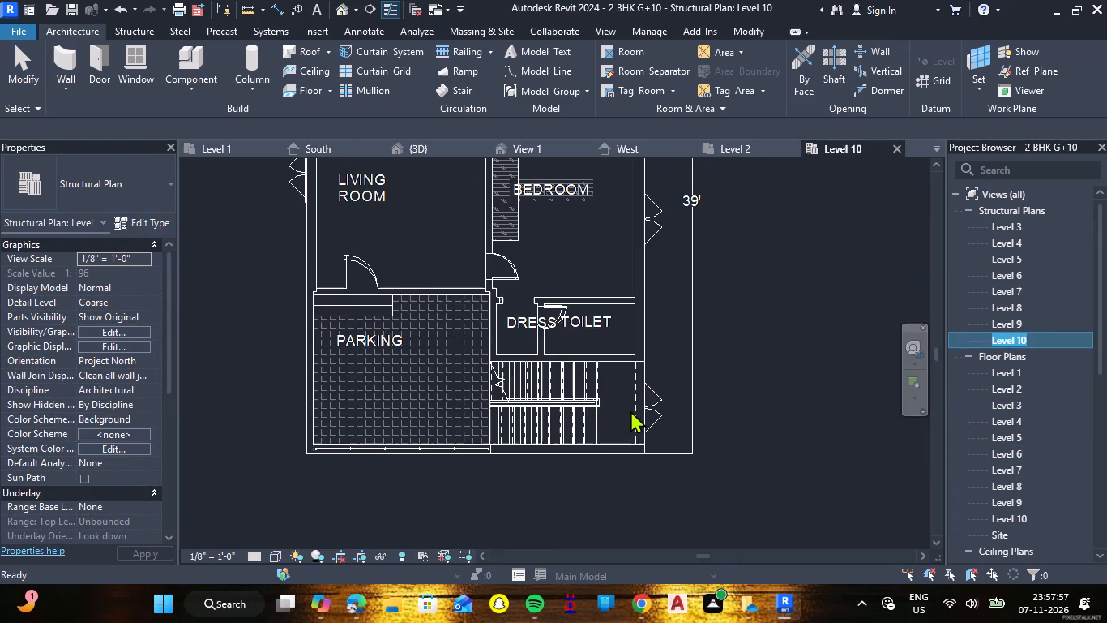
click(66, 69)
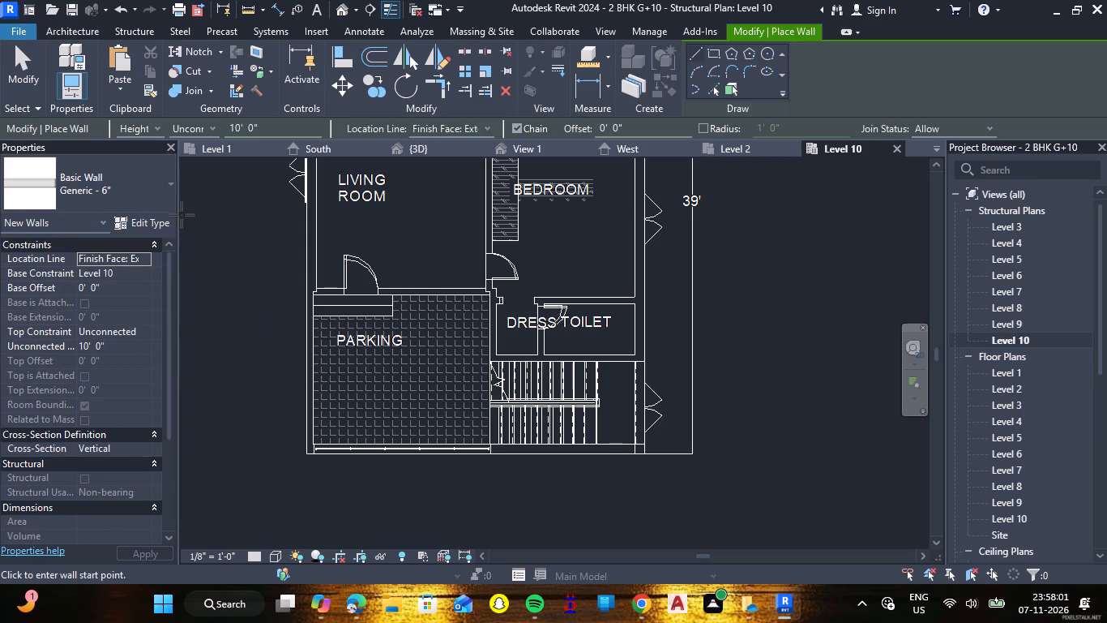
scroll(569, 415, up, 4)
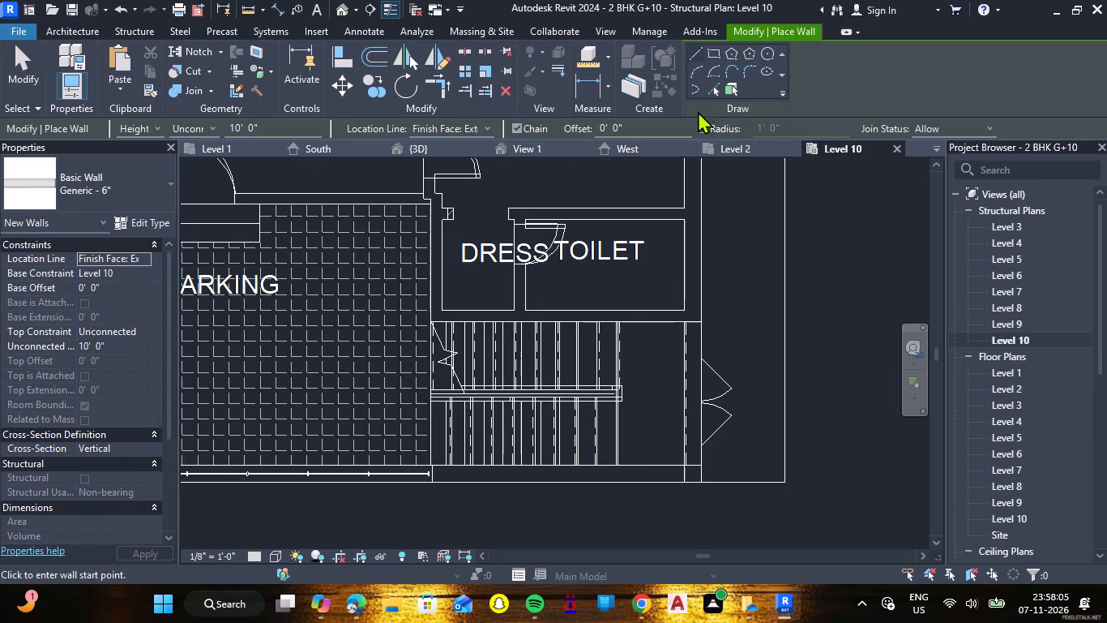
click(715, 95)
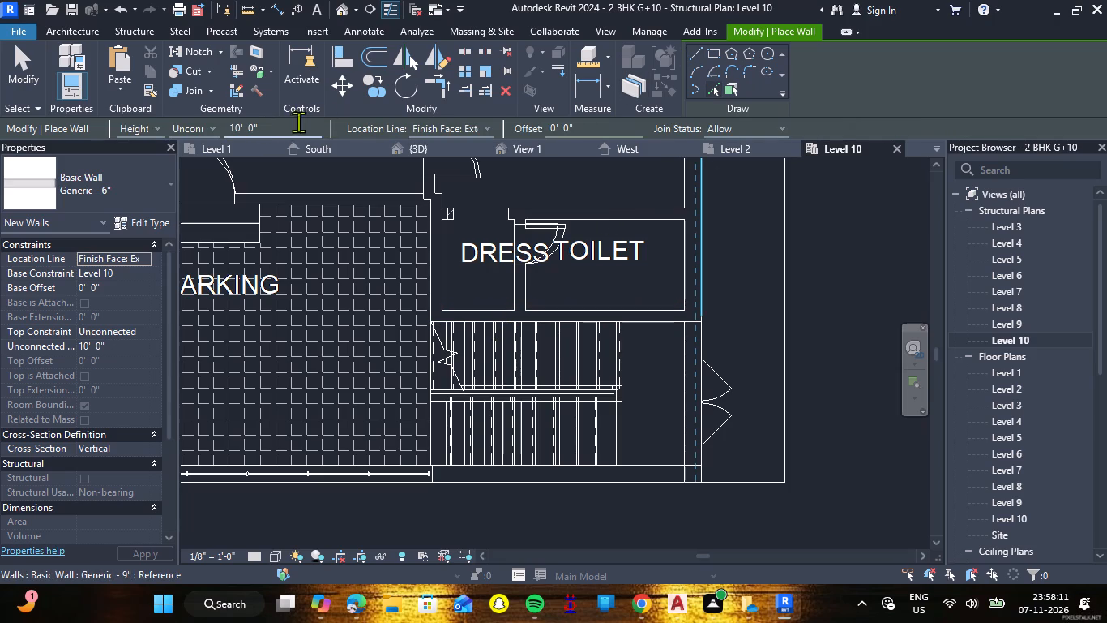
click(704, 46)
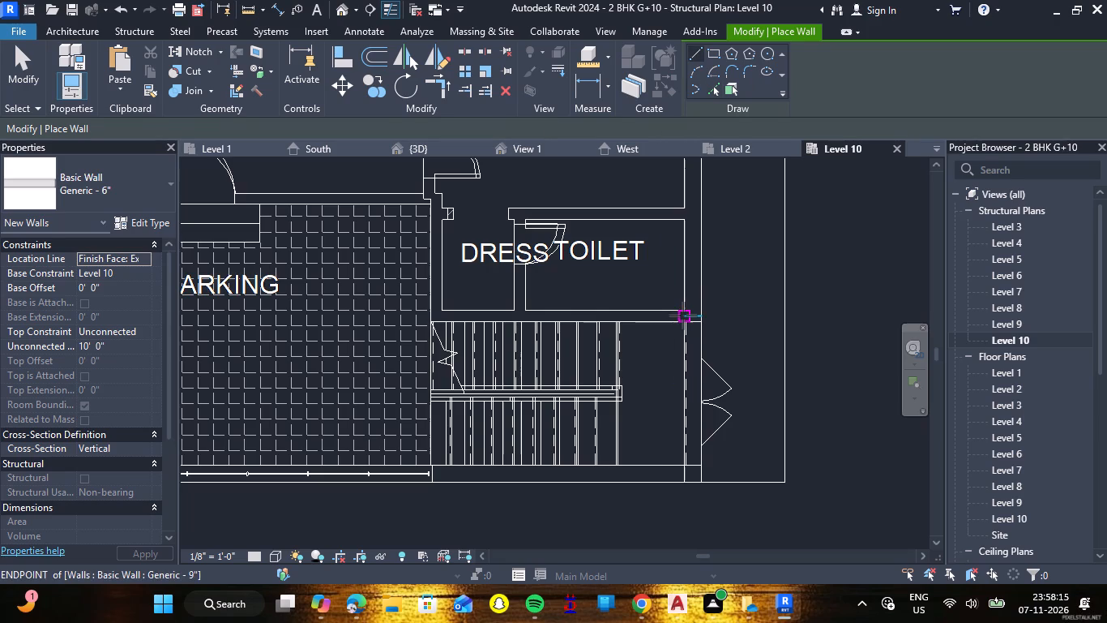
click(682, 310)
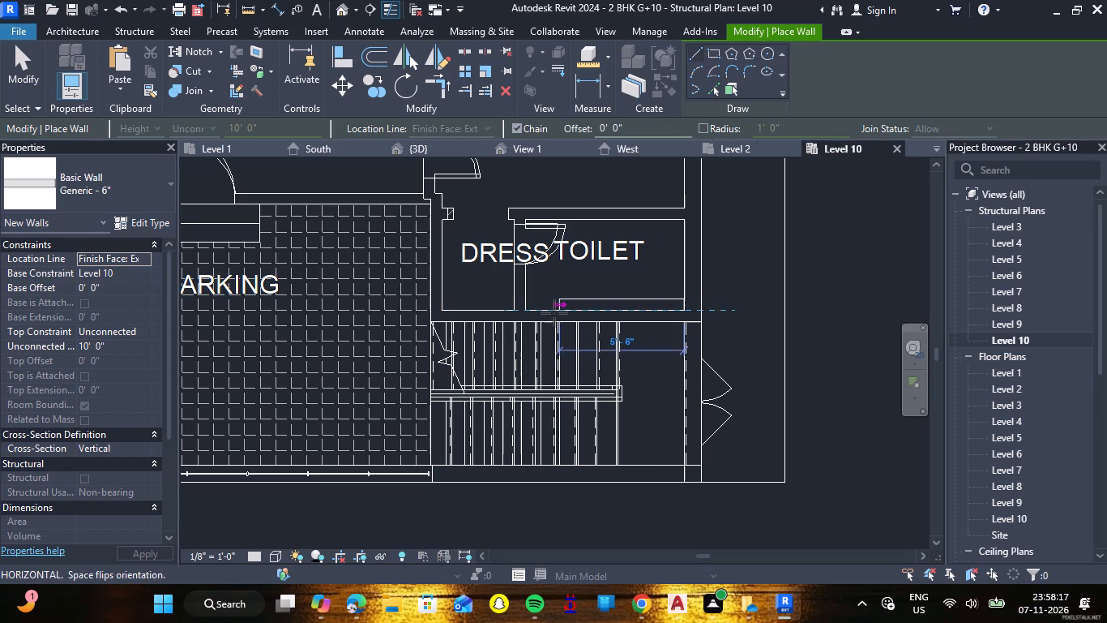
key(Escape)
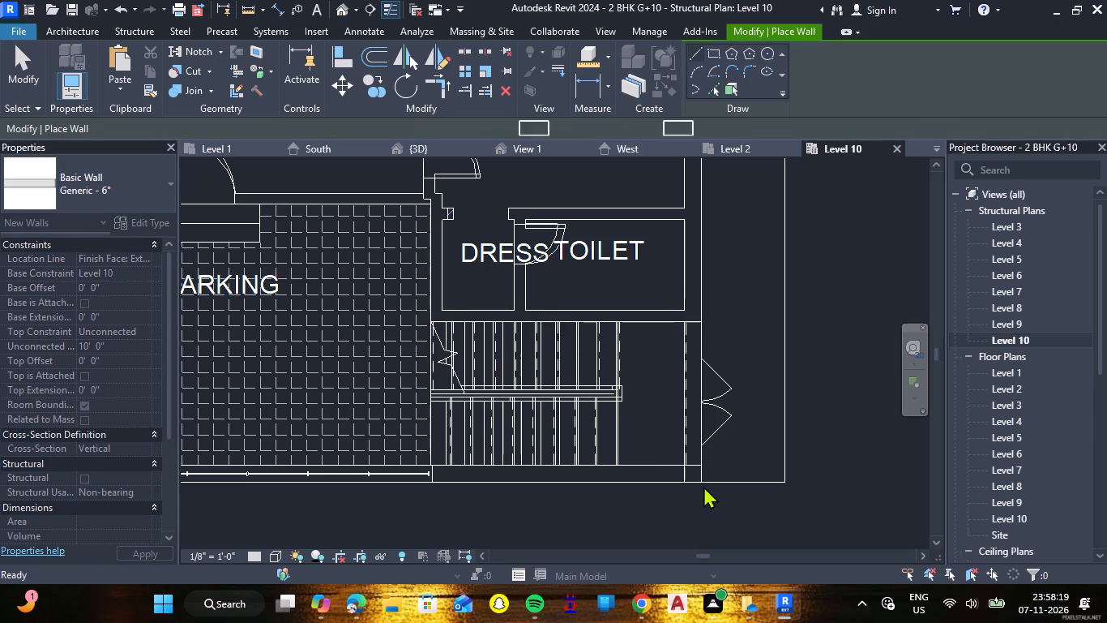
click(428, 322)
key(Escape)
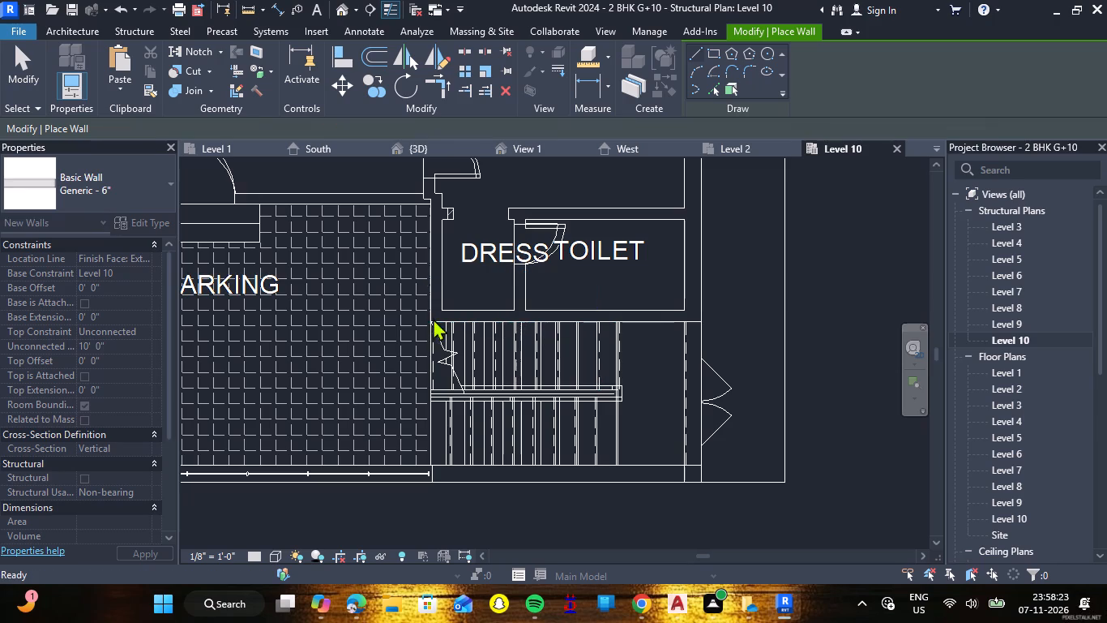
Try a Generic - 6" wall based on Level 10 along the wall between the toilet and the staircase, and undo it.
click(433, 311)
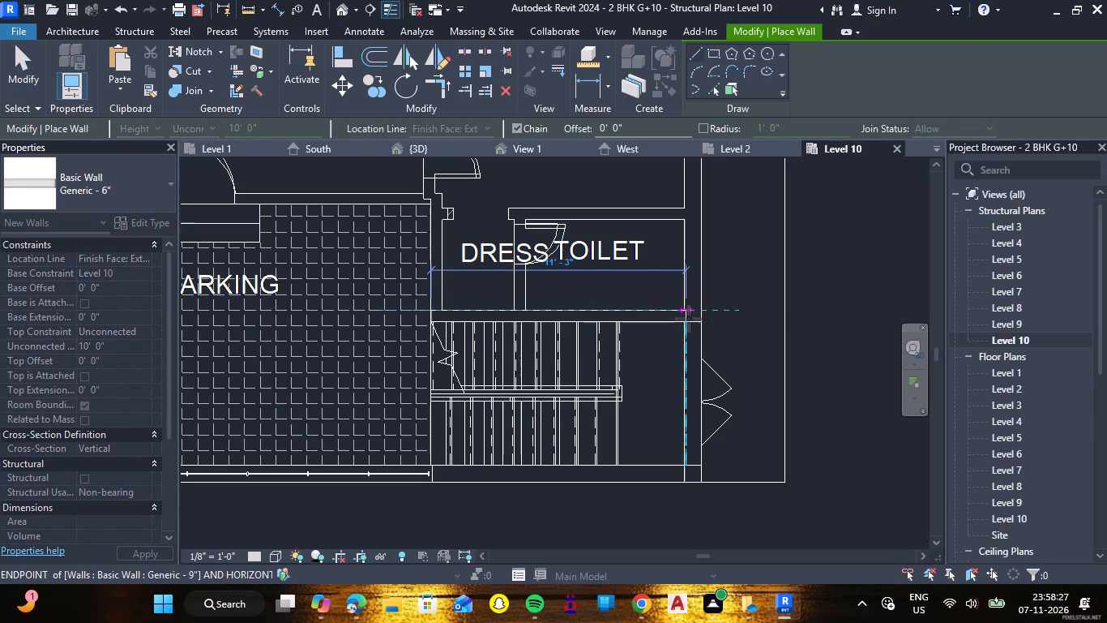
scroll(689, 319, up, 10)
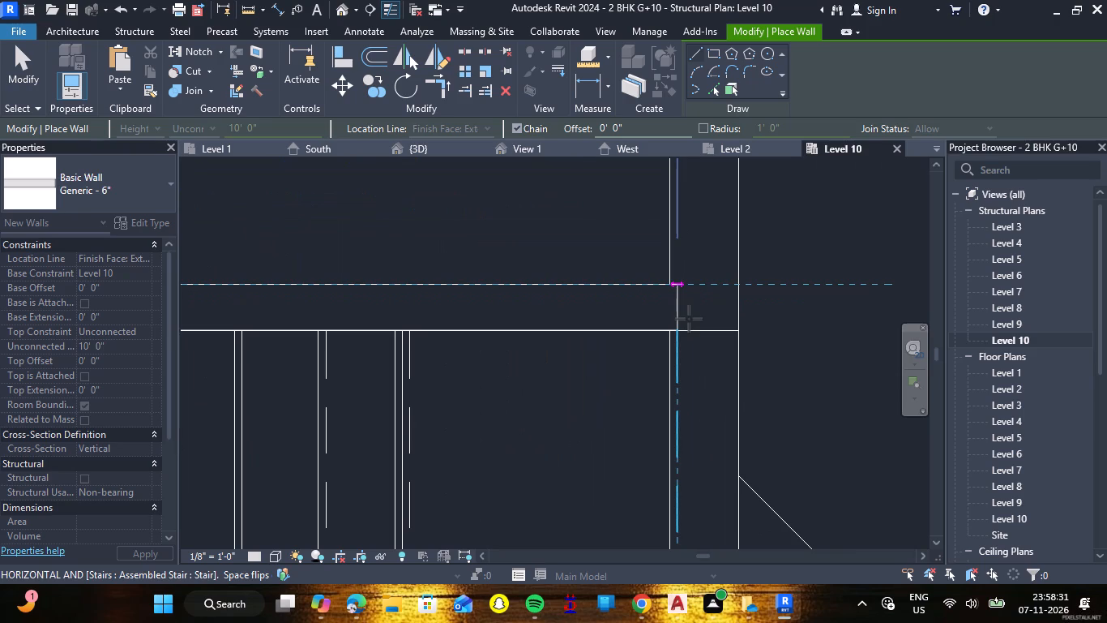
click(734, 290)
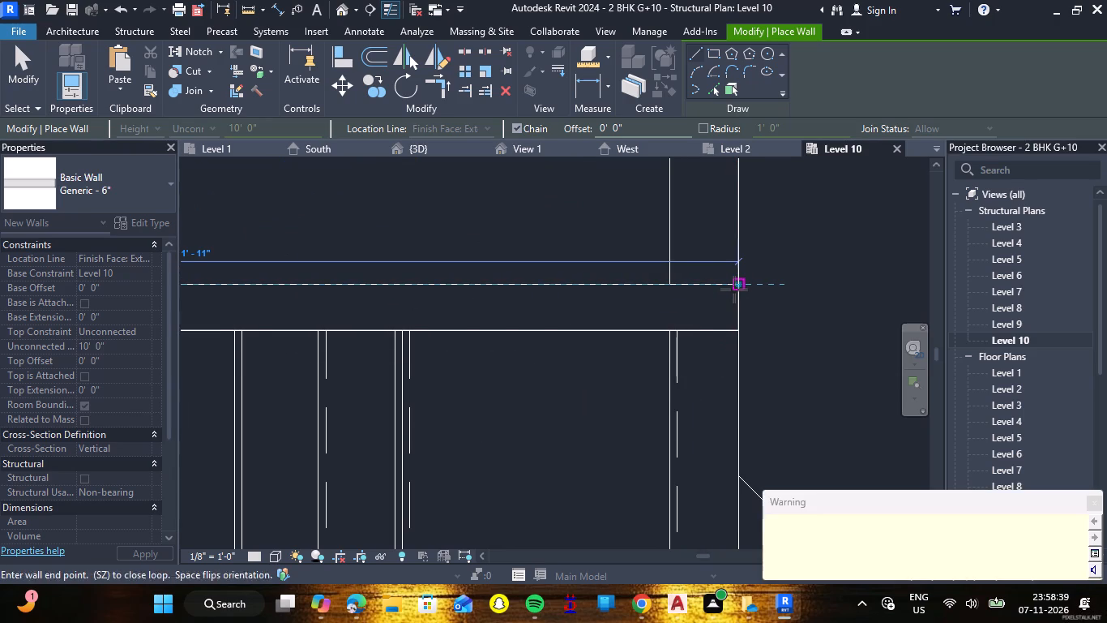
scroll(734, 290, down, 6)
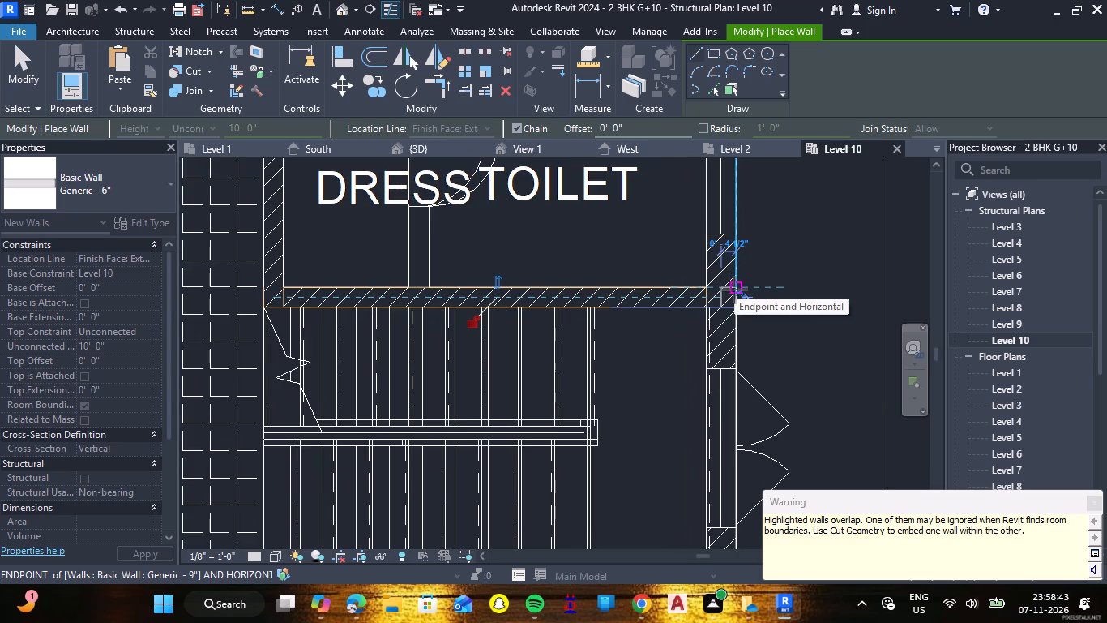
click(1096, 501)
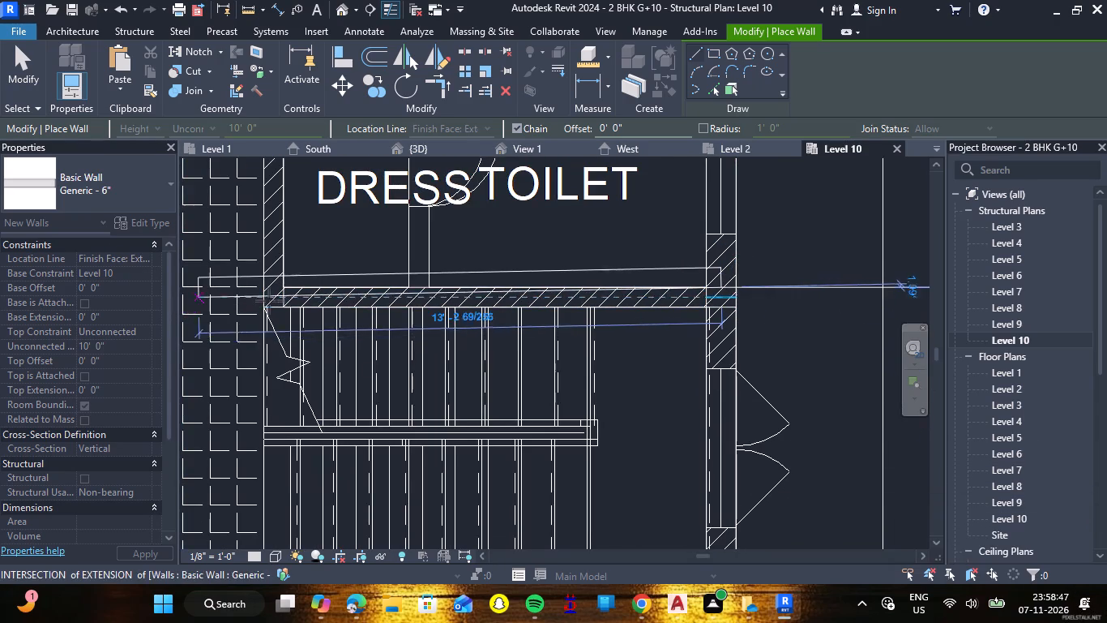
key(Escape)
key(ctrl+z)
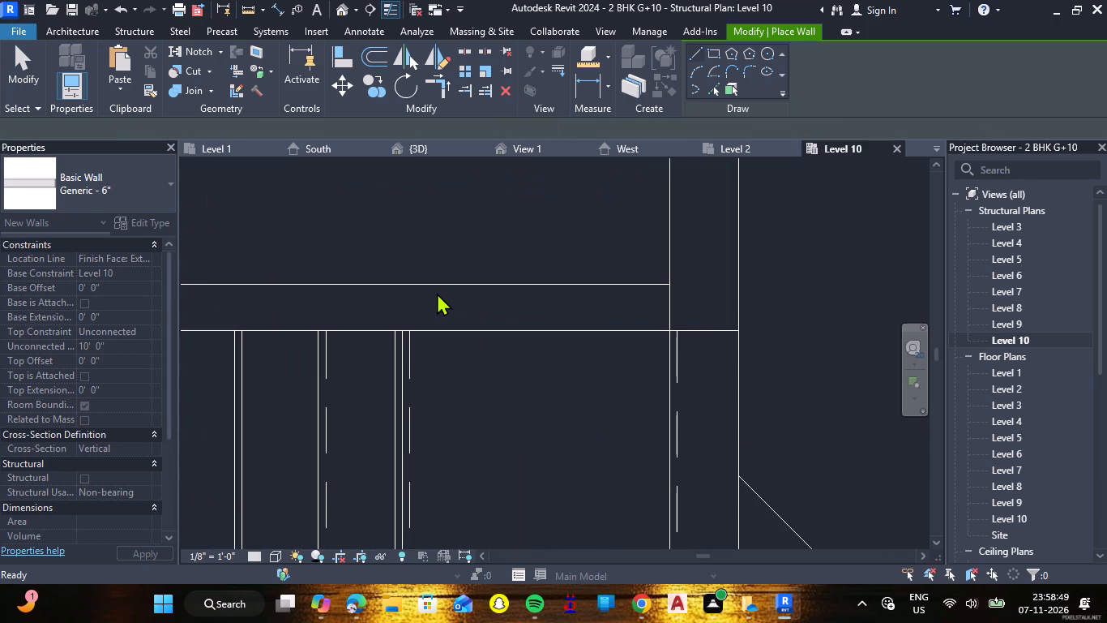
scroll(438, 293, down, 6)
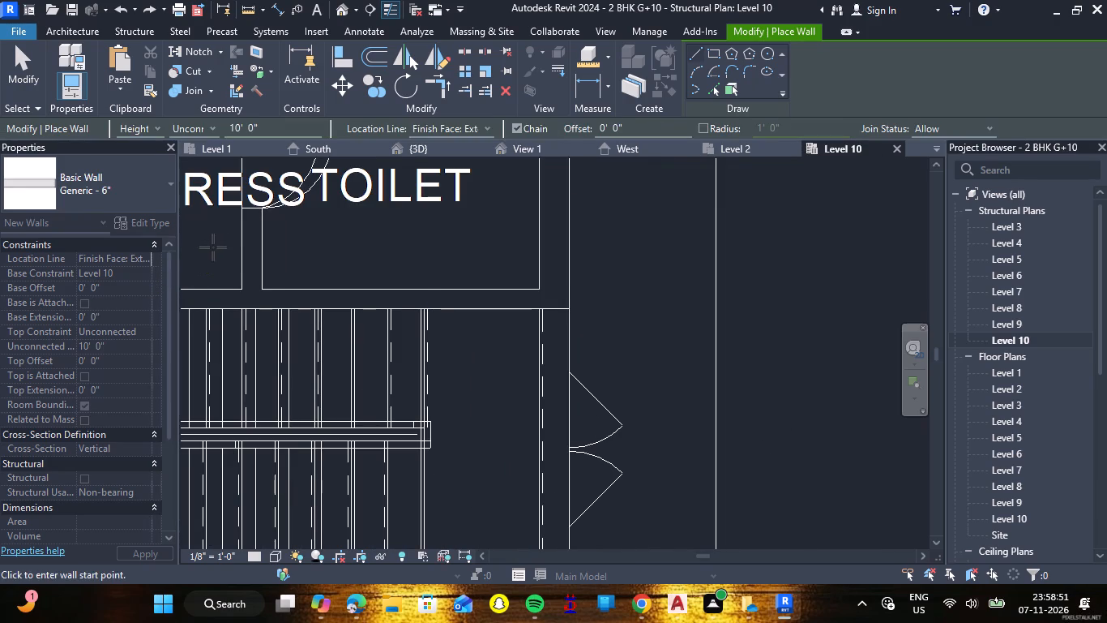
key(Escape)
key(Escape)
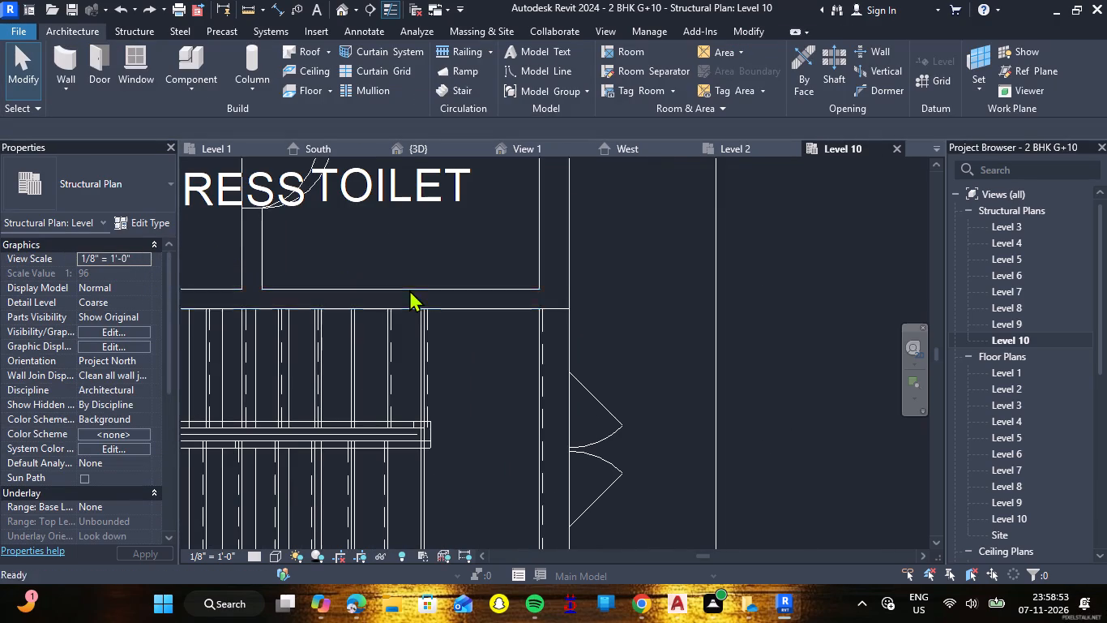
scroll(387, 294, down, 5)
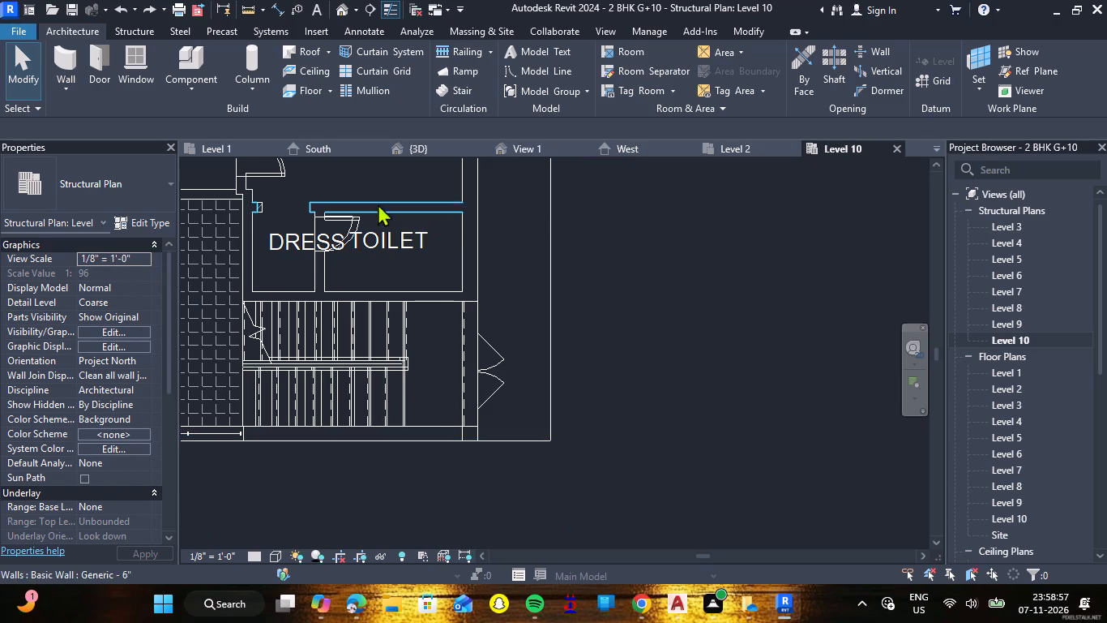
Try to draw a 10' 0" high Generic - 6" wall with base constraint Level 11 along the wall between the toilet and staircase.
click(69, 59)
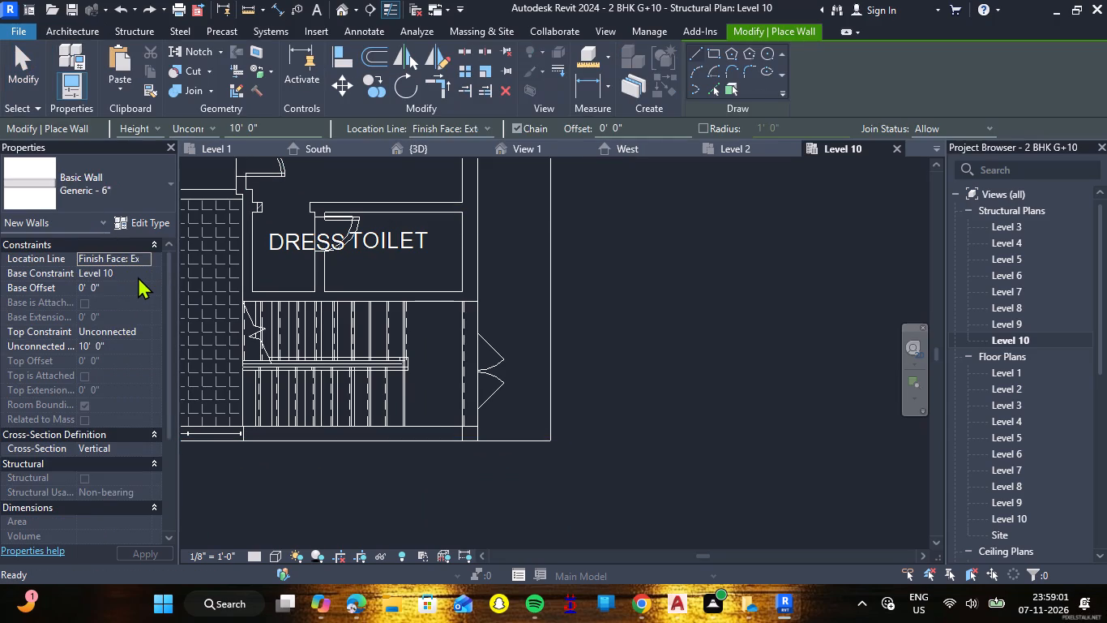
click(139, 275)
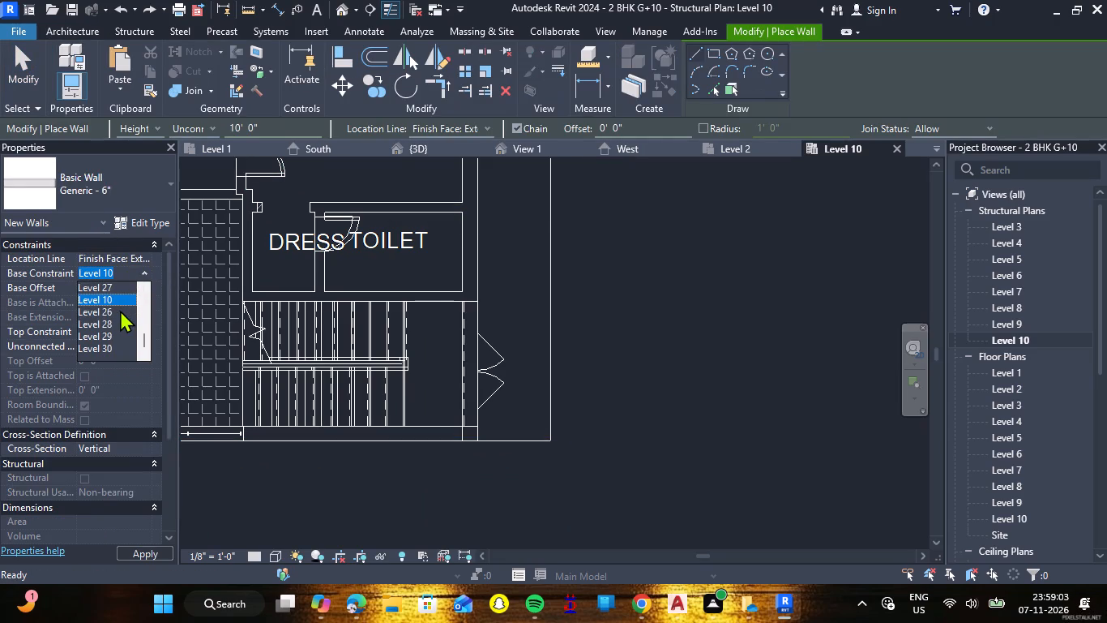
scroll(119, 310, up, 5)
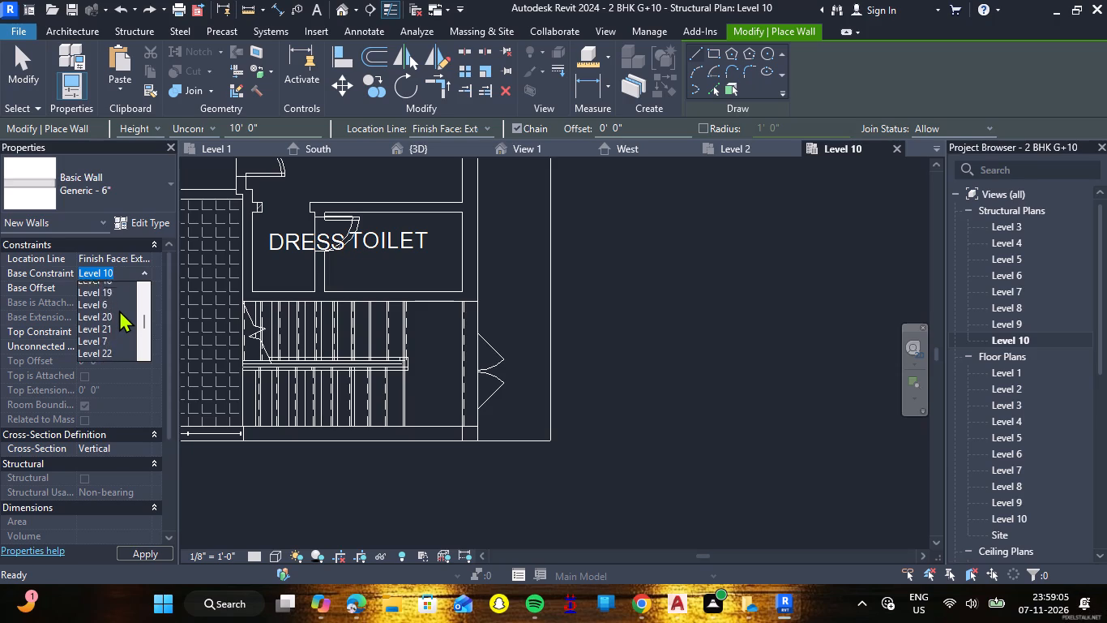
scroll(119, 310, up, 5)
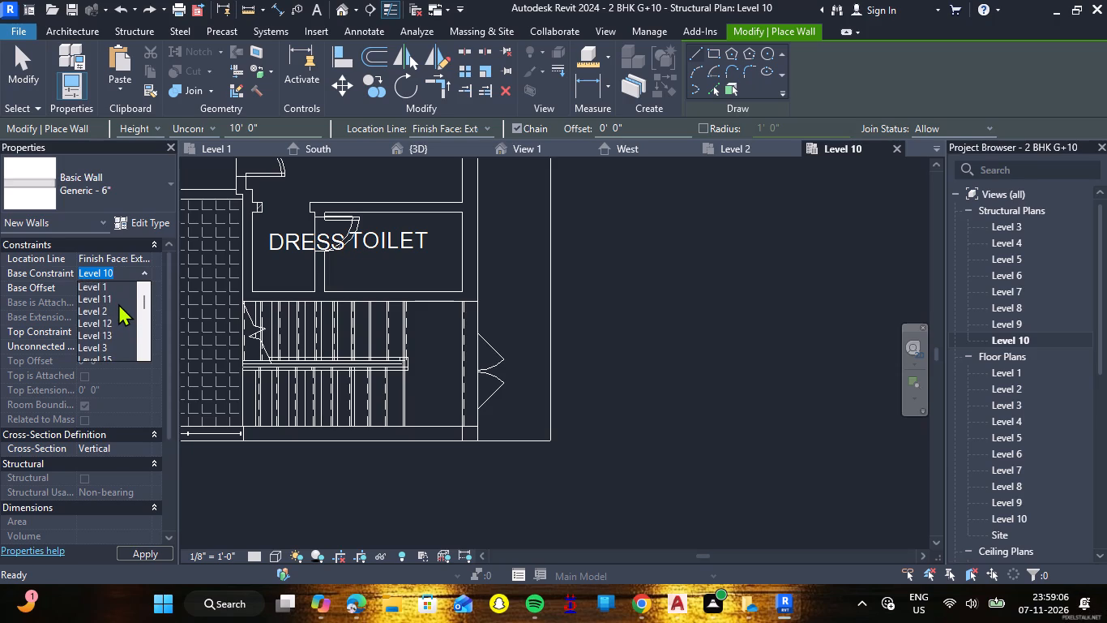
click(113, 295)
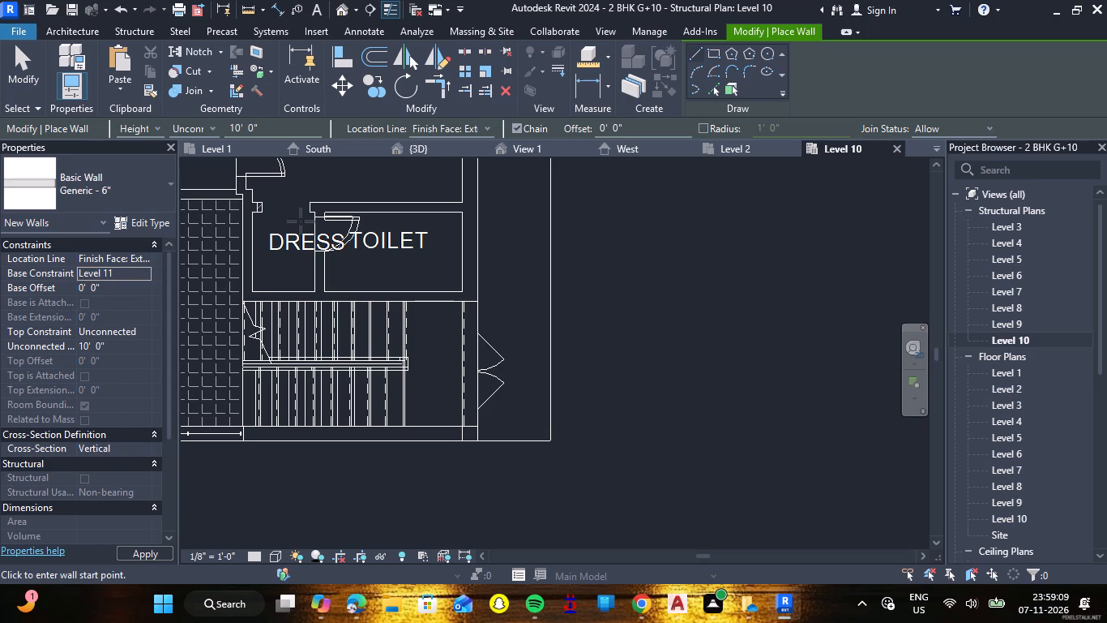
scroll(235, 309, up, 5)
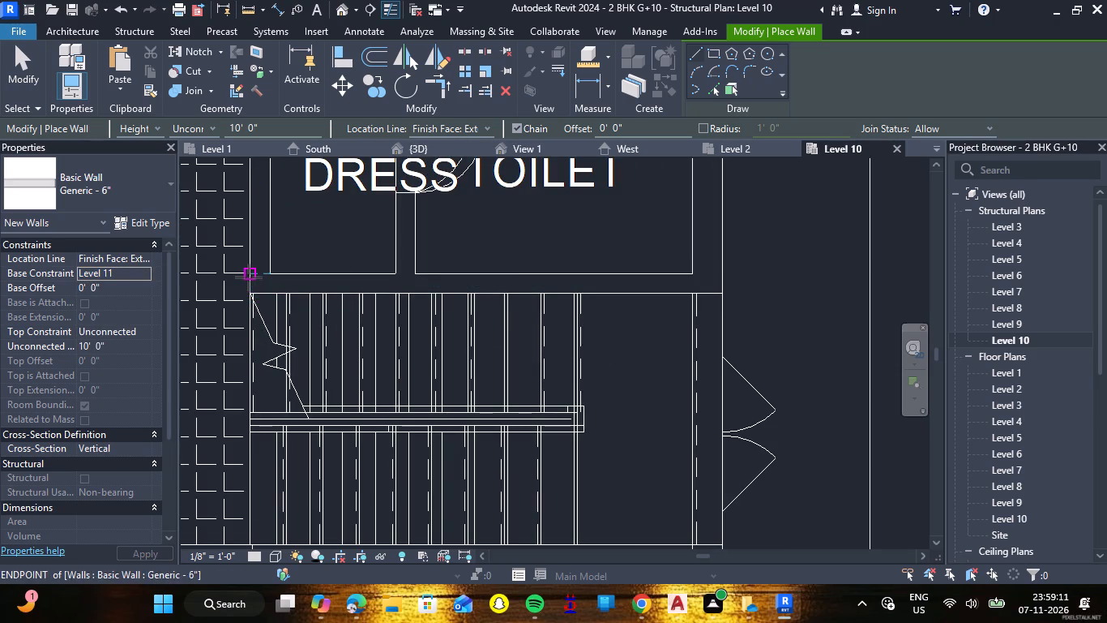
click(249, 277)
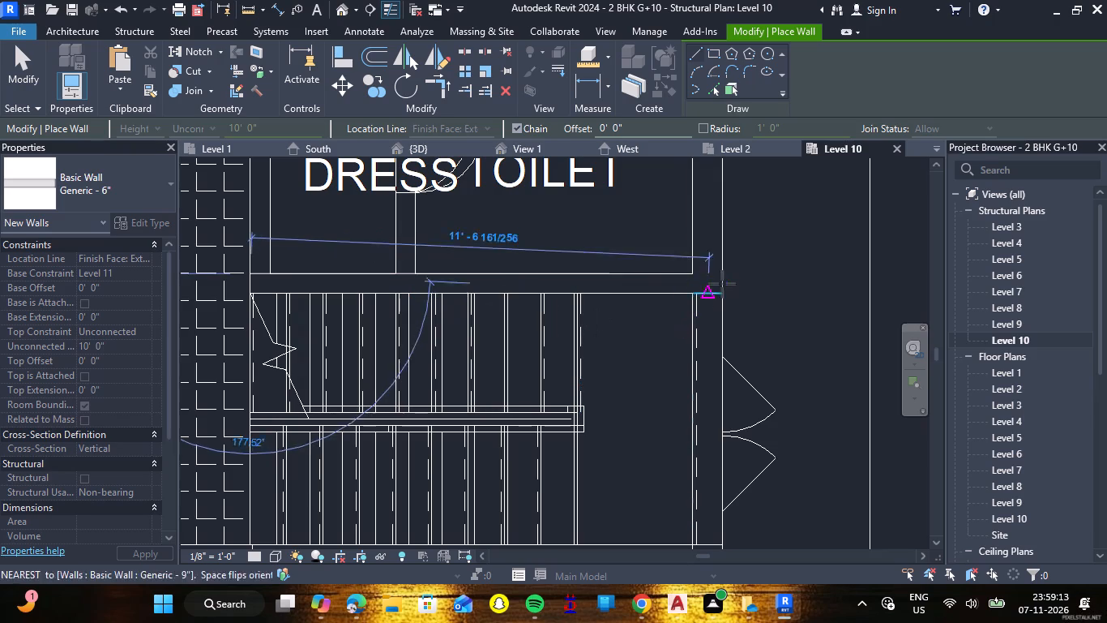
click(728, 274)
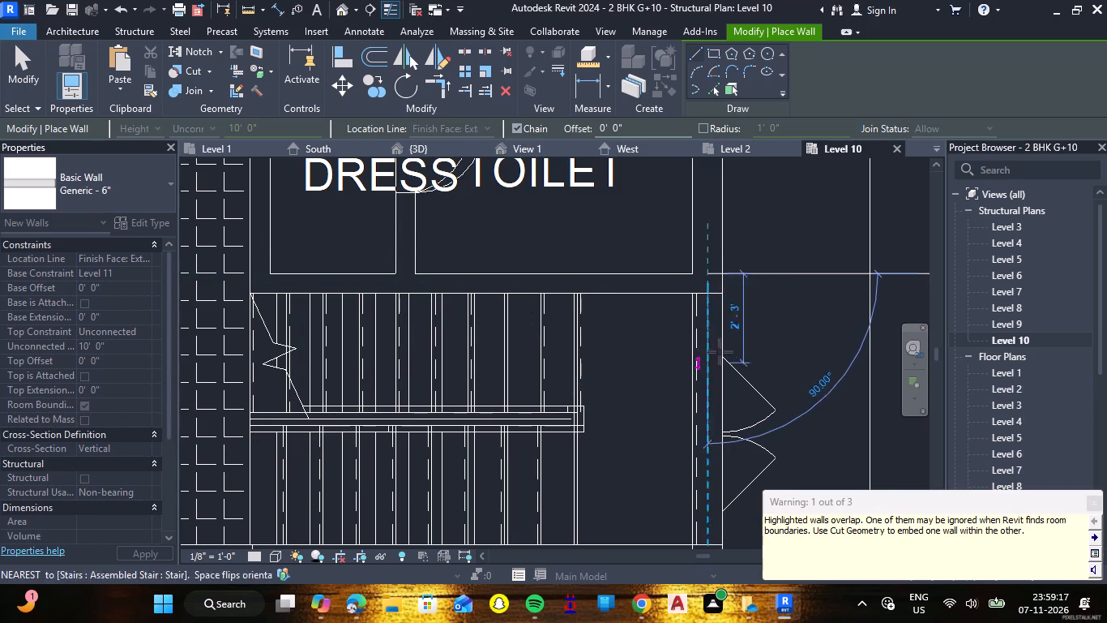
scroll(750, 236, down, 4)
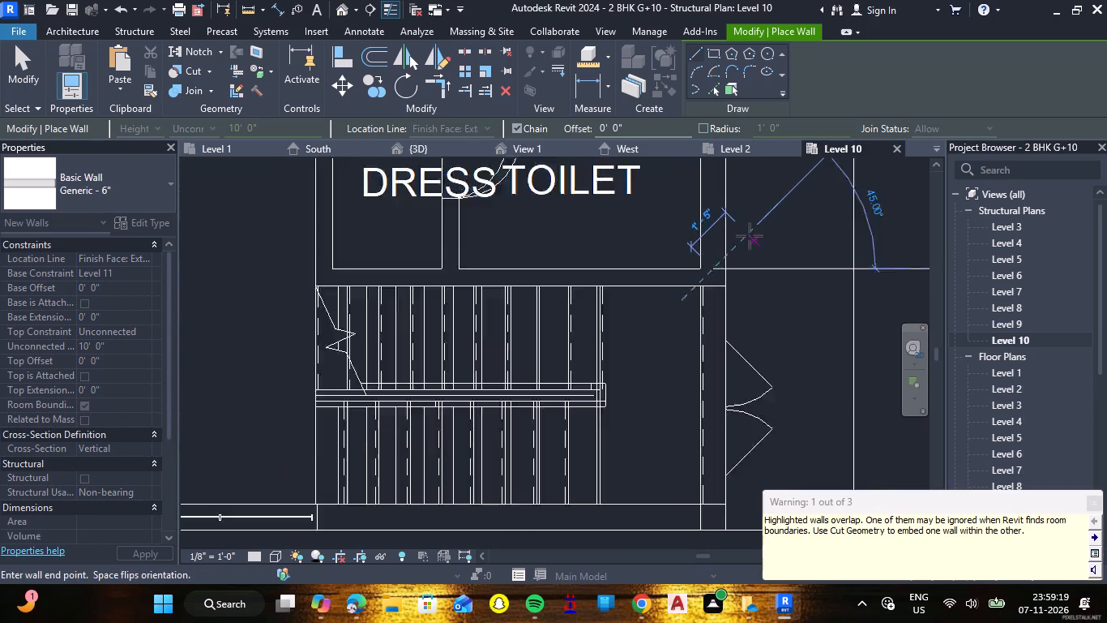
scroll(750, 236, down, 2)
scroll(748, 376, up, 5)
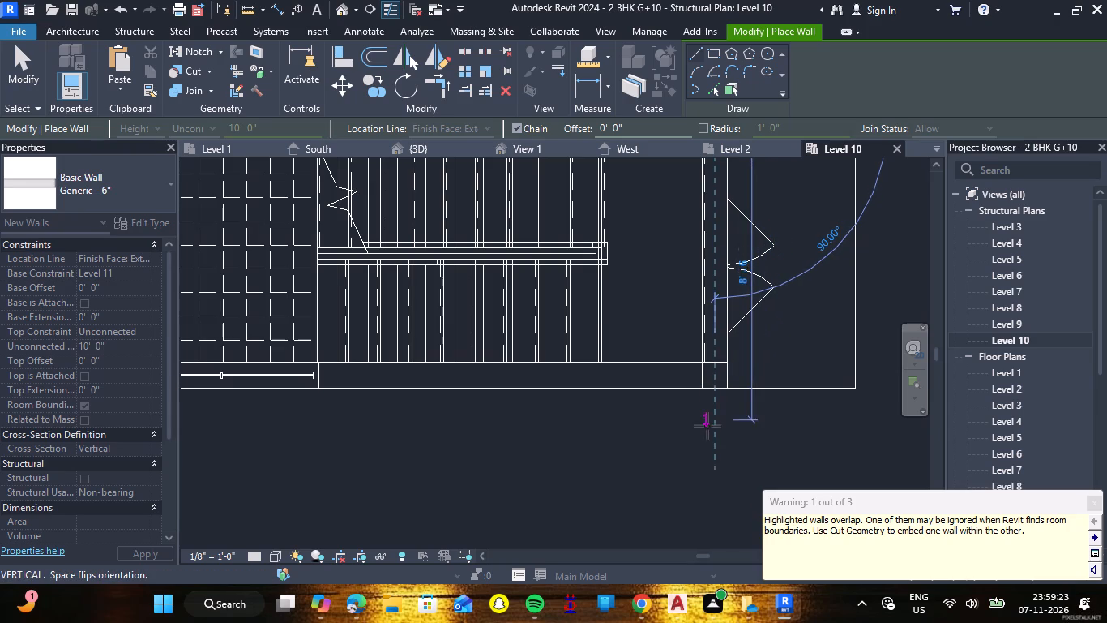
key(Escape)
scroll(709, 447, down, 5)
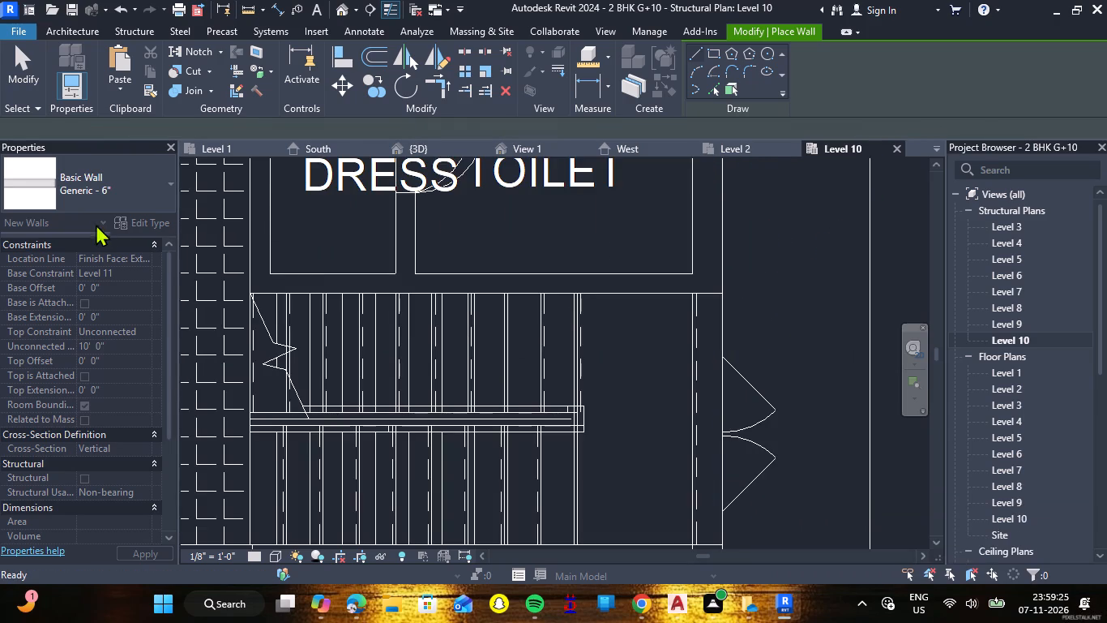
Draw a 10' 0" high Generic - 9" wall based on Level 10 along the staircase's east side, from the toilet wall to the south corner.
click(169, 182)
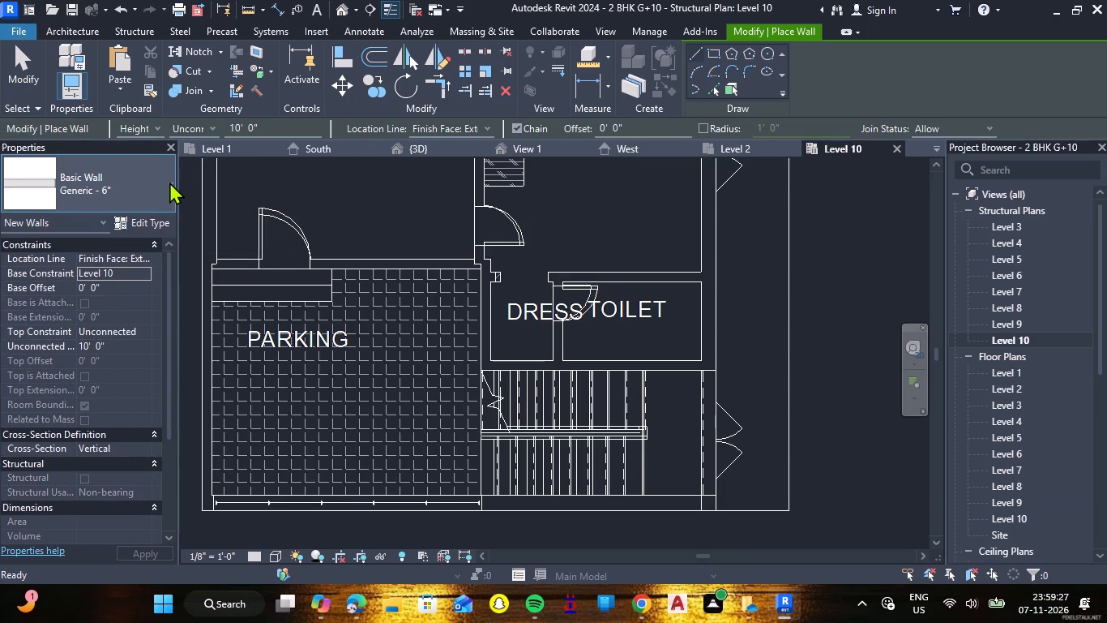
click(92, 399)
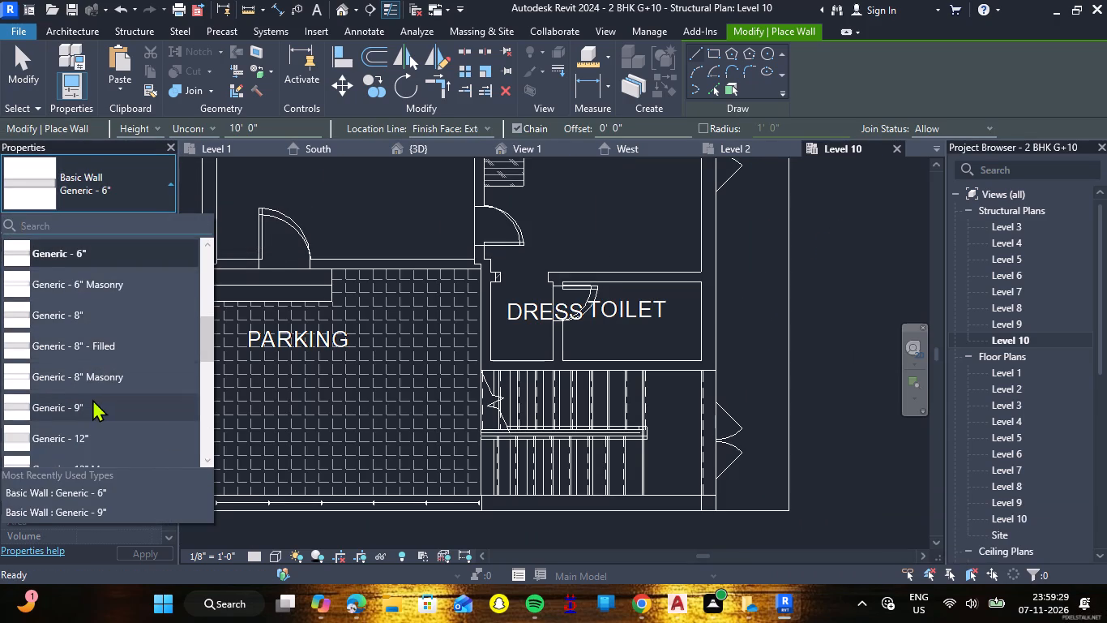
click(716, 371)
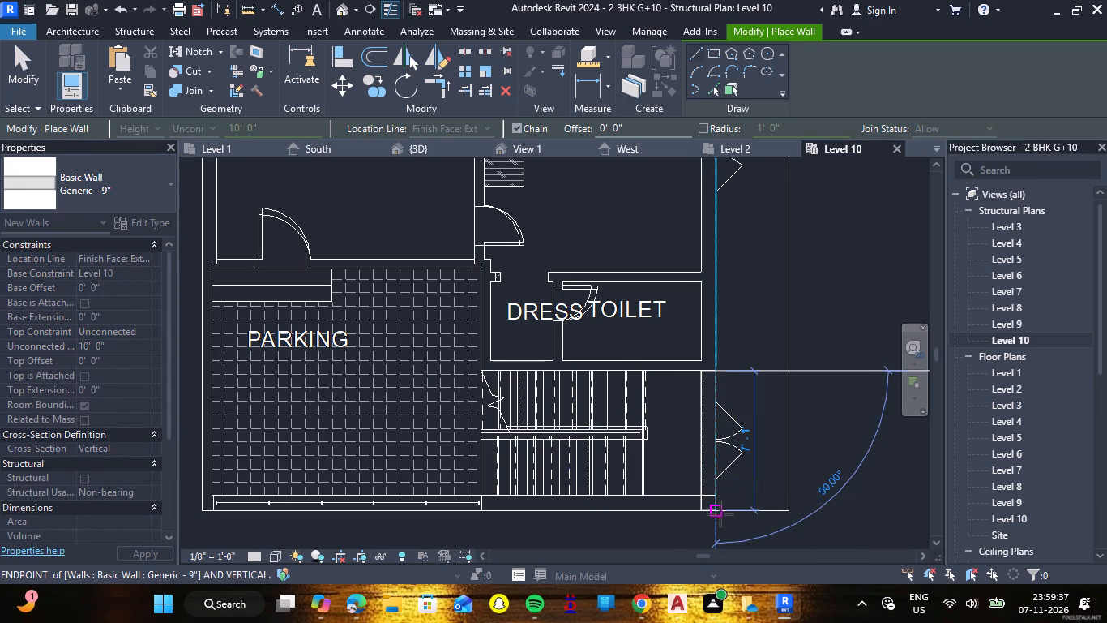
click(720, 514)
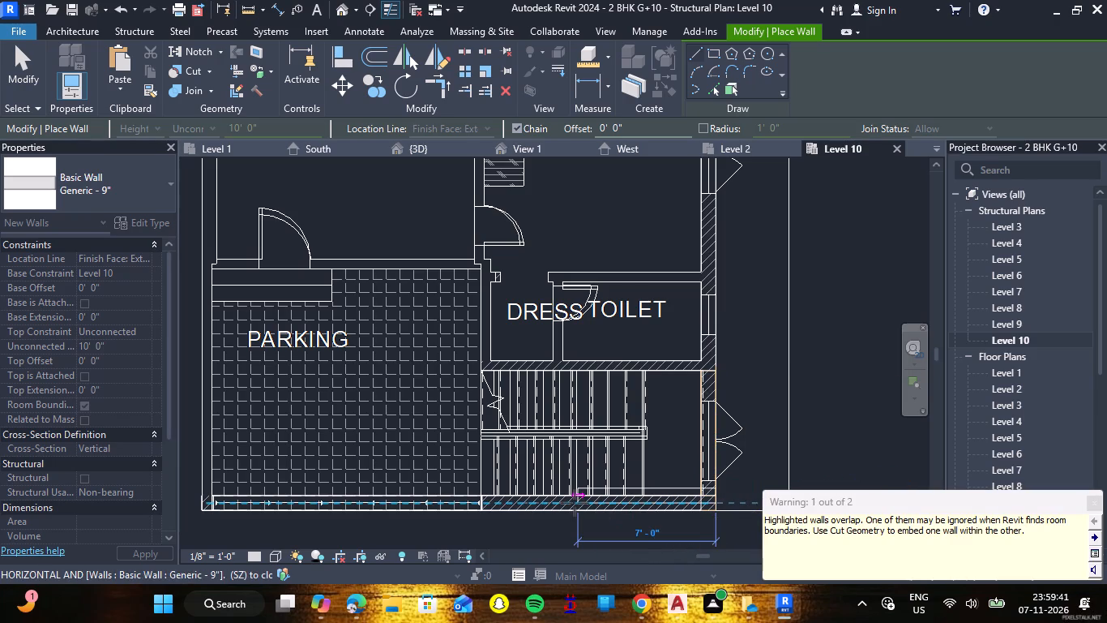
key(Escape)
Draw a 10' 0" high Generic - 9" wall, about 11' 2" long, on Level 10 along the staircase's south edge up to the parking area.
scroll(713, 532, up, 5)
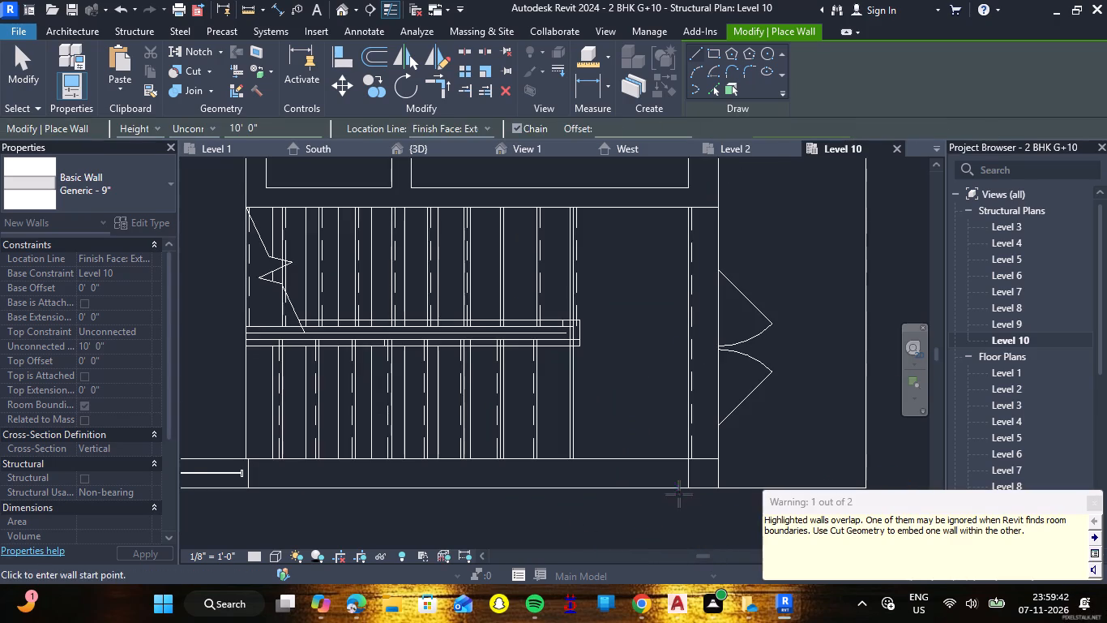
click(690, 488)
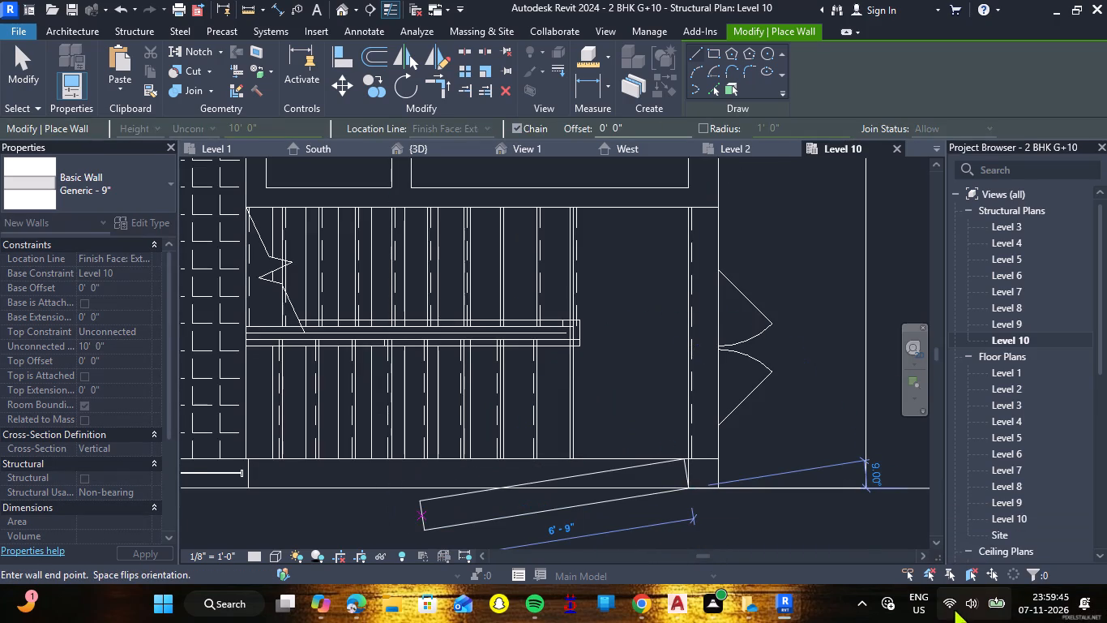
scroll(787, 398, down, 7)
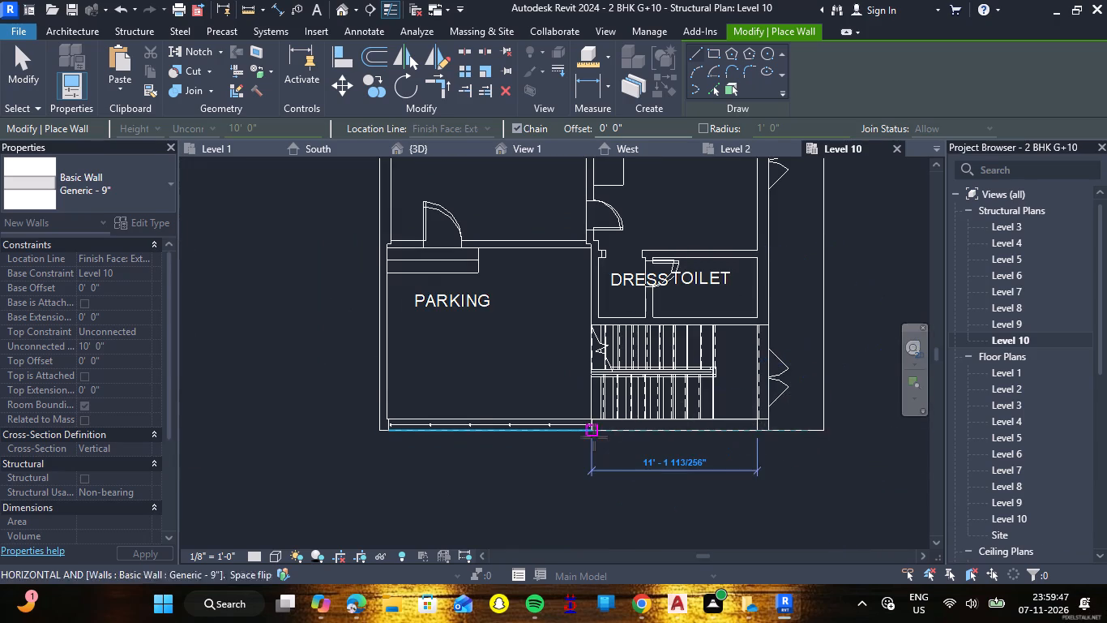
scroll(594, 437, up, 7)
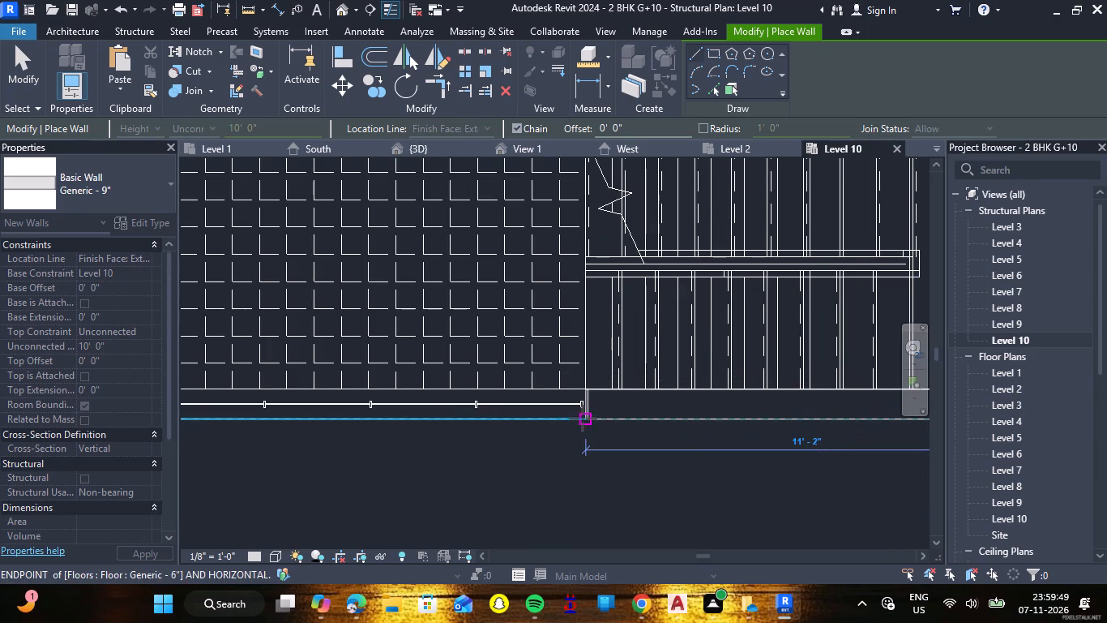
scroll(593, 415, up, 13)
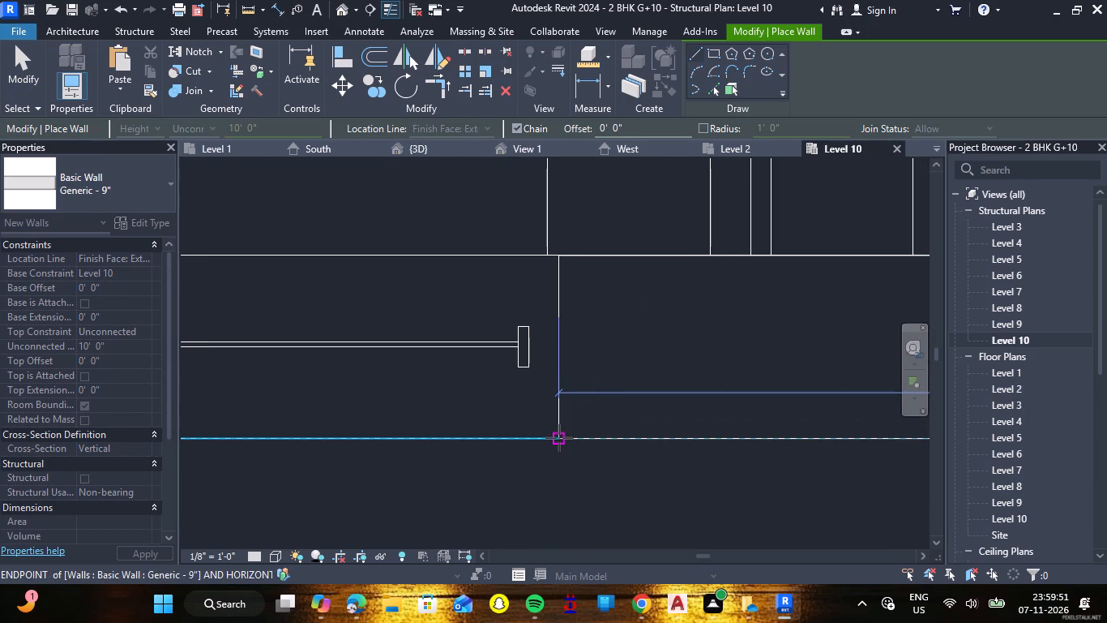
click(559, 438)
scroll(588, 453, down, 4)
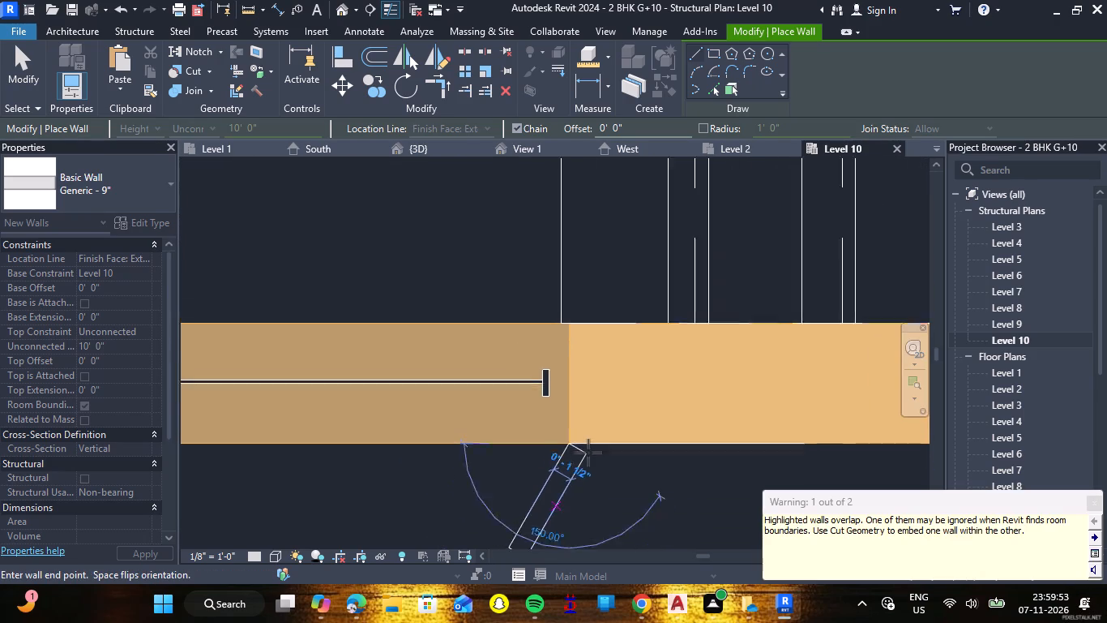
scroll(588, 453, down, 14)
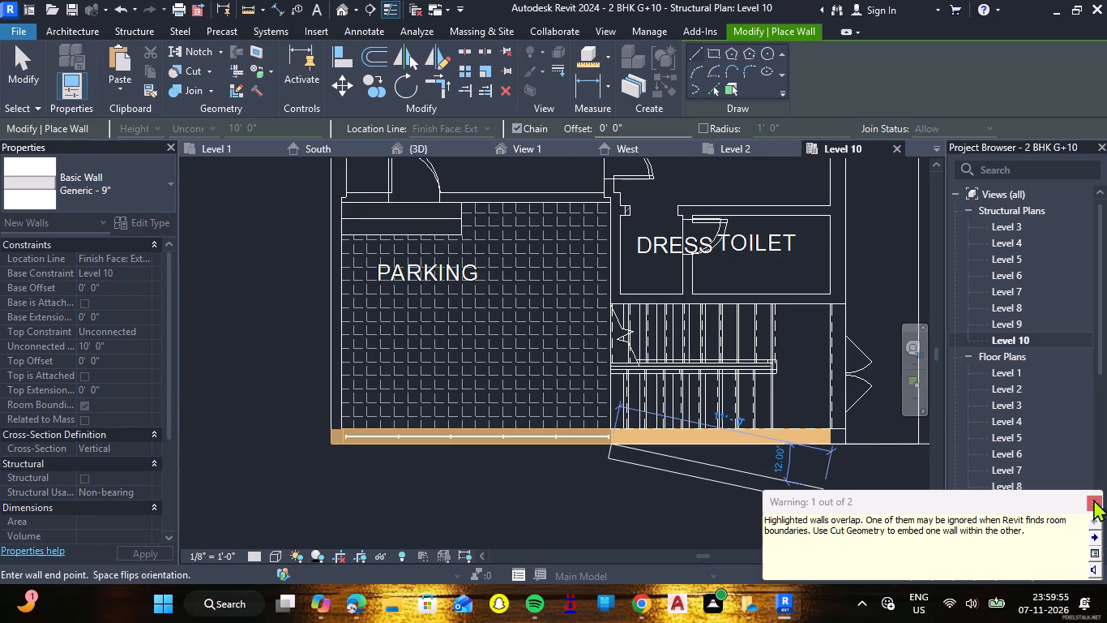
click(1097, 498)
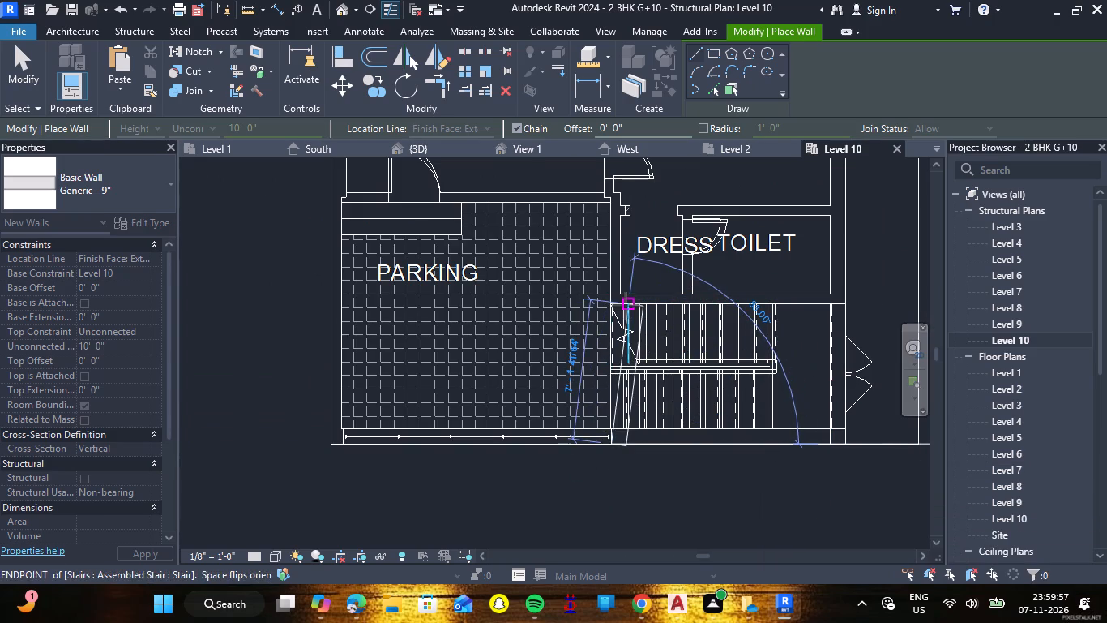
scroll(611, 303, up, 7)
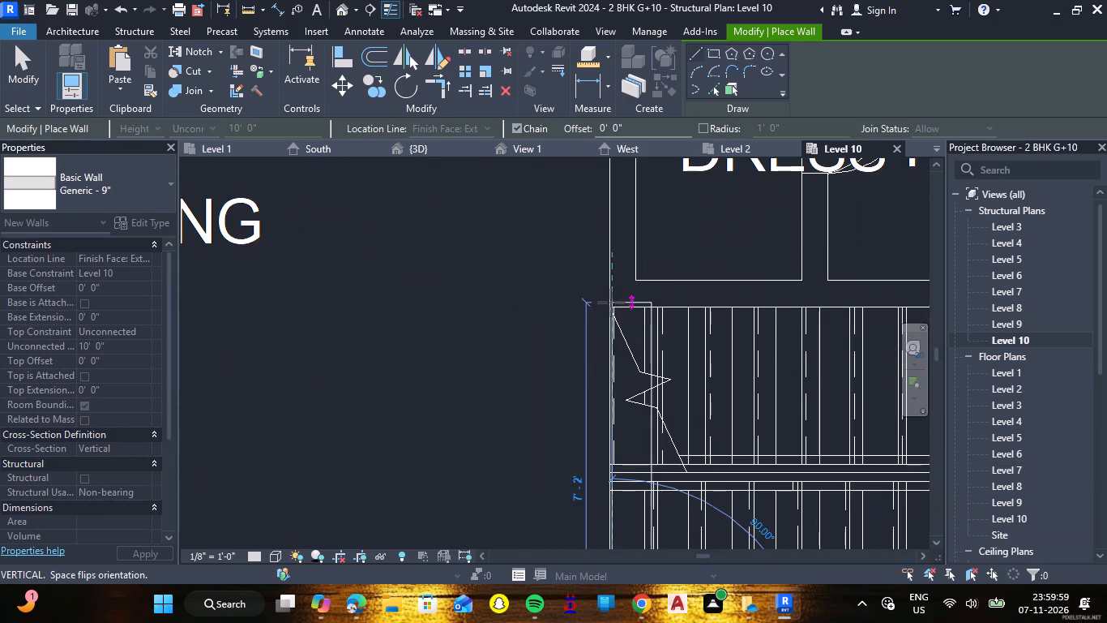
key(Escape)
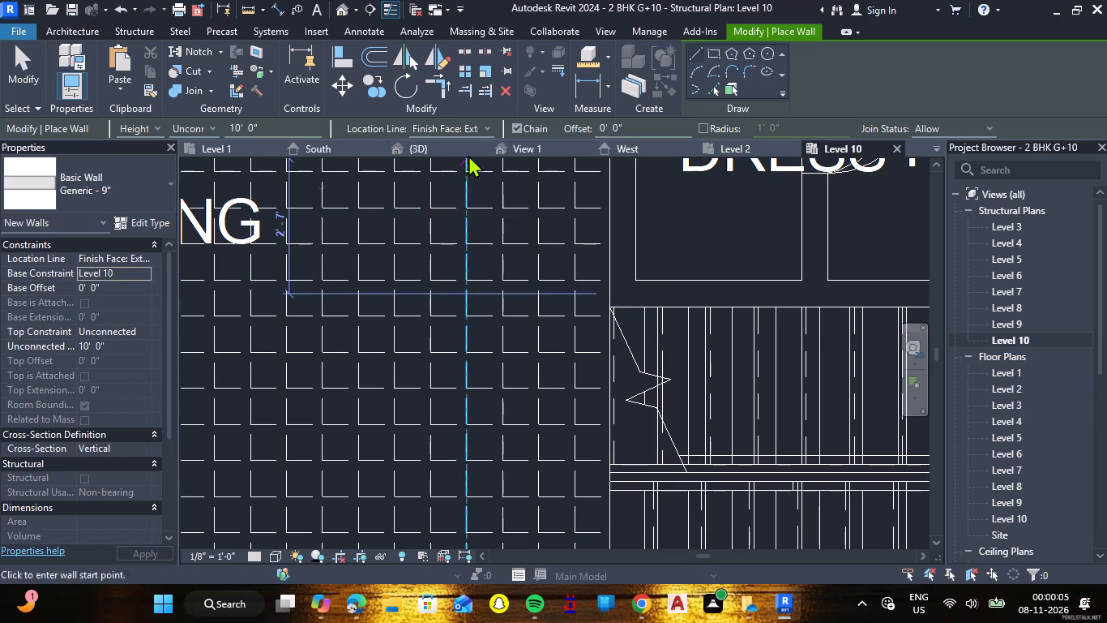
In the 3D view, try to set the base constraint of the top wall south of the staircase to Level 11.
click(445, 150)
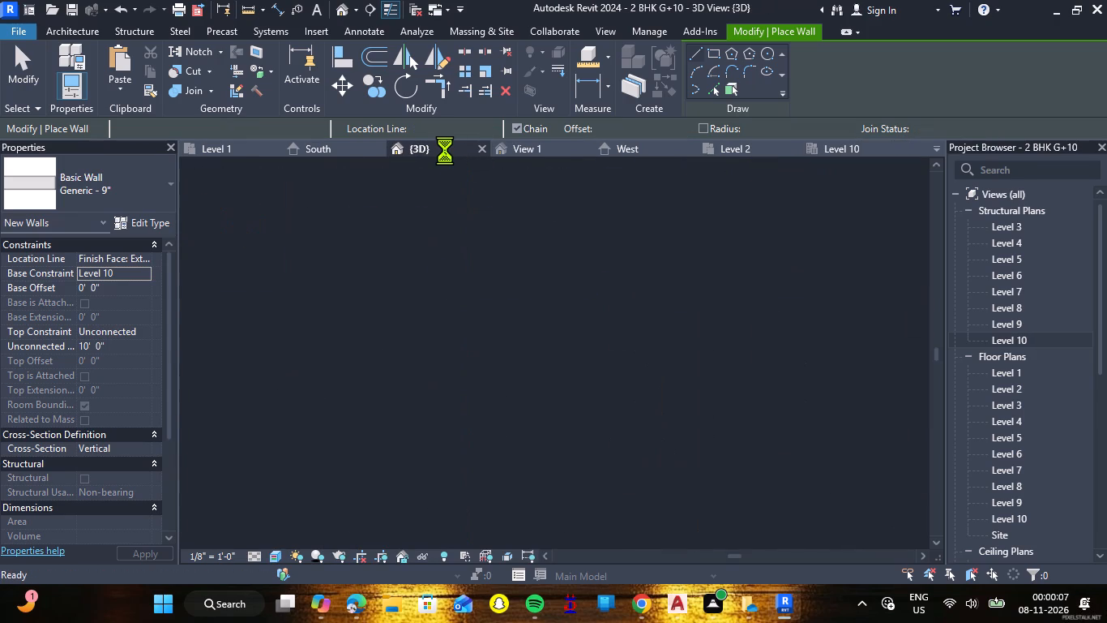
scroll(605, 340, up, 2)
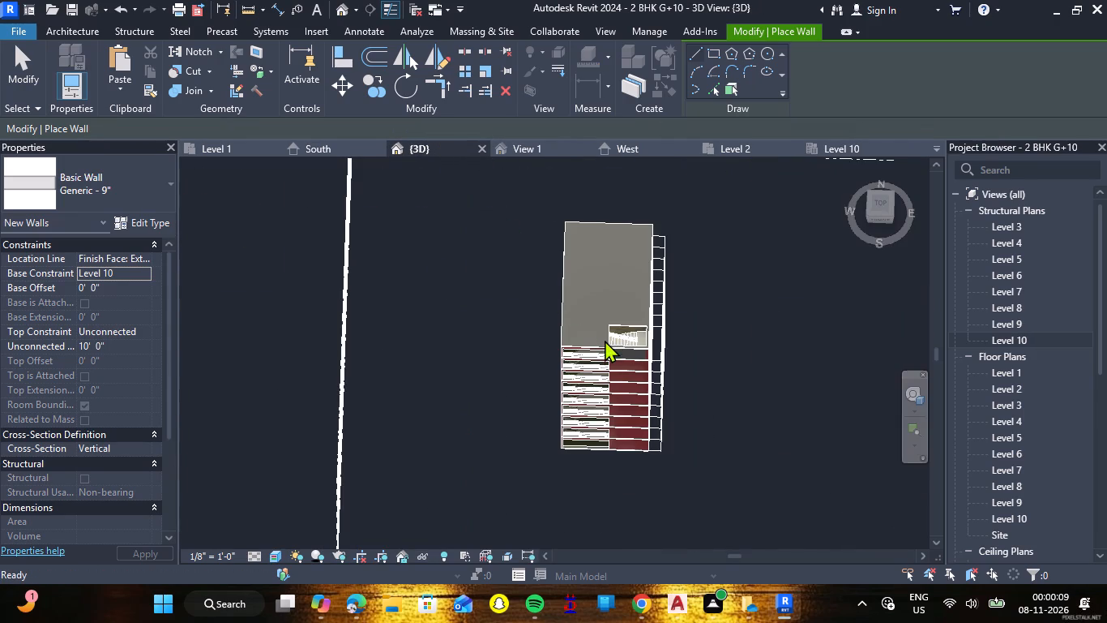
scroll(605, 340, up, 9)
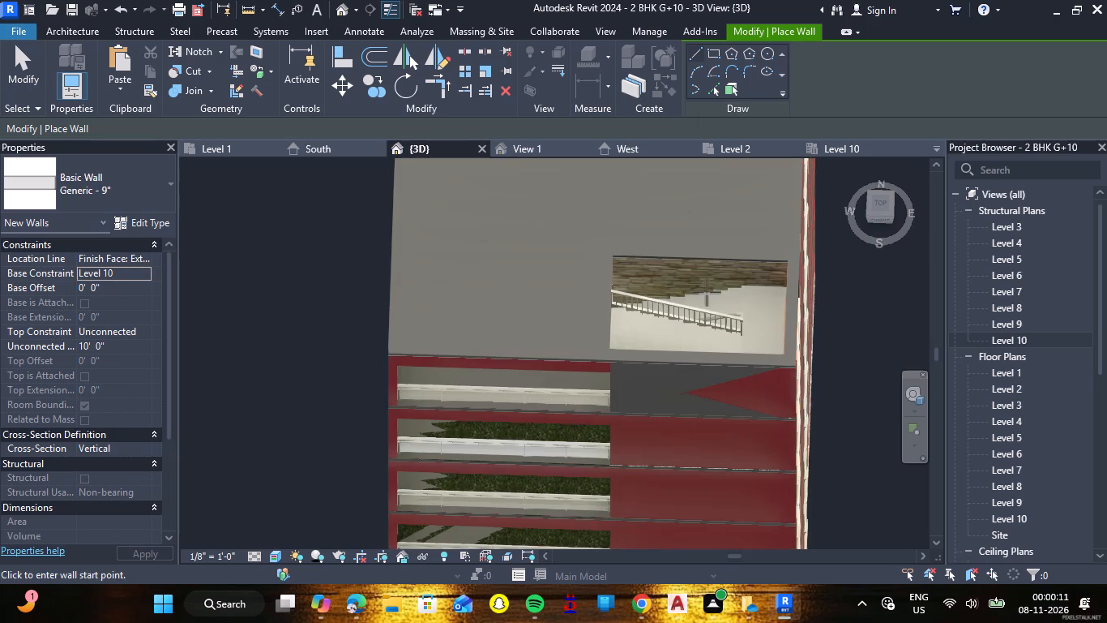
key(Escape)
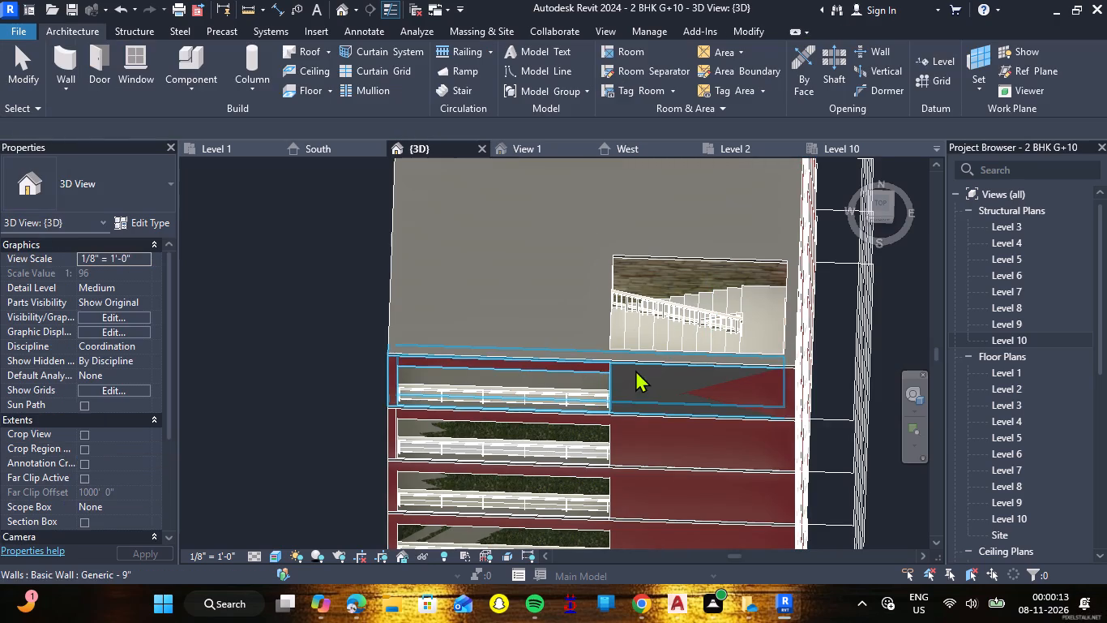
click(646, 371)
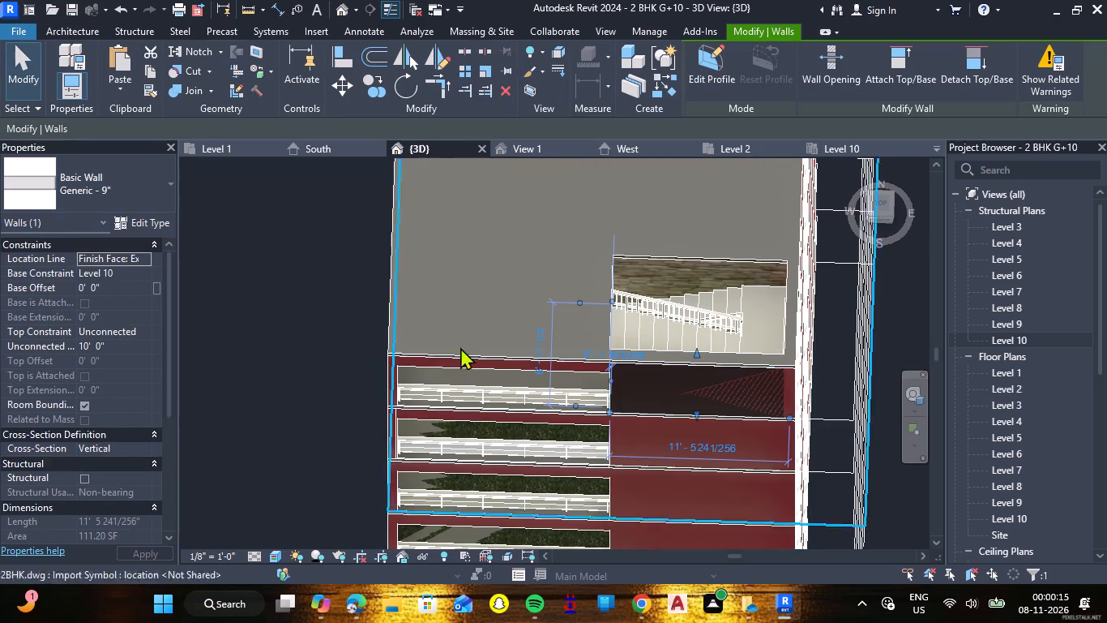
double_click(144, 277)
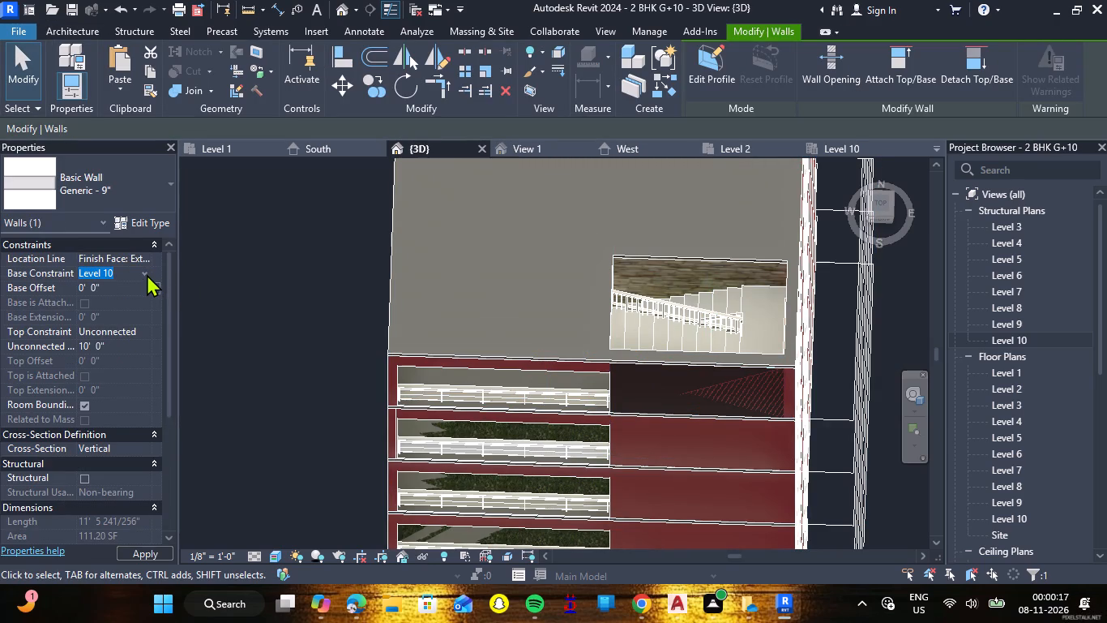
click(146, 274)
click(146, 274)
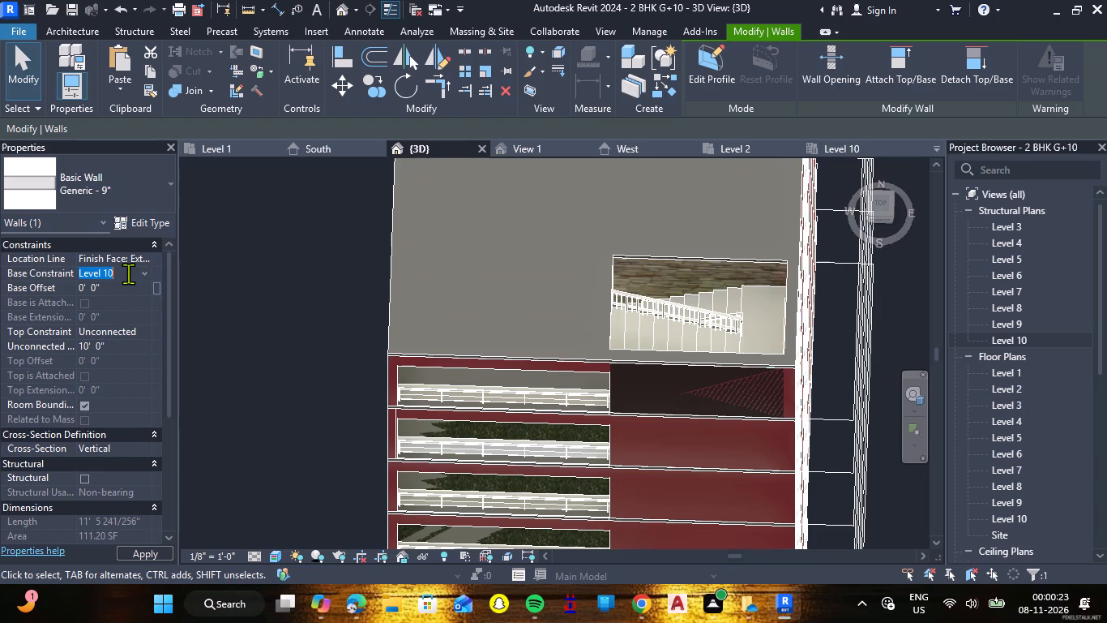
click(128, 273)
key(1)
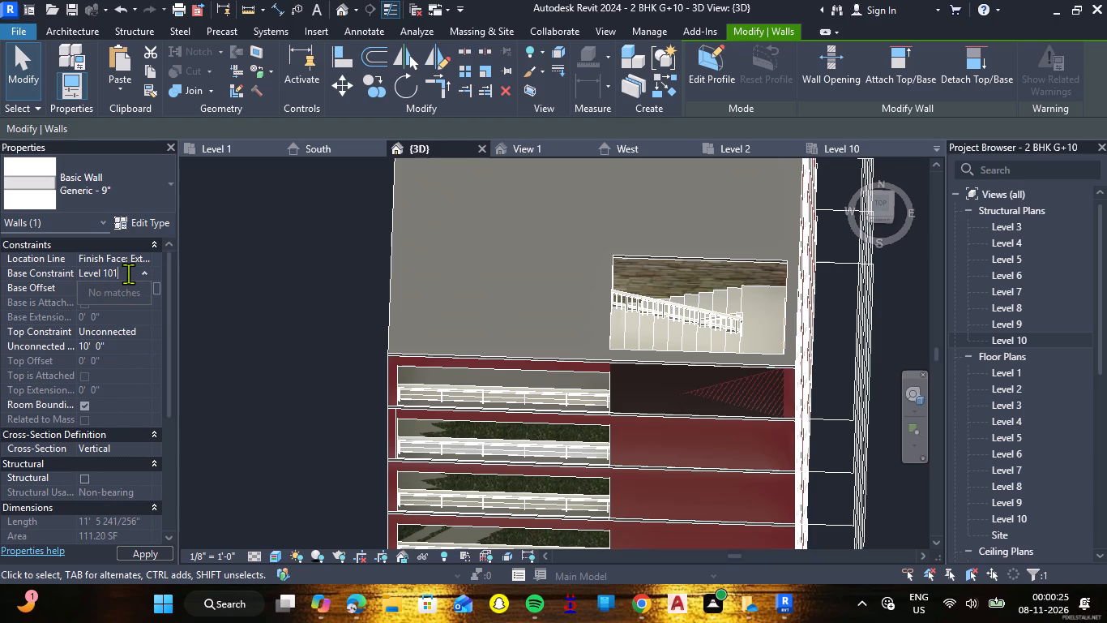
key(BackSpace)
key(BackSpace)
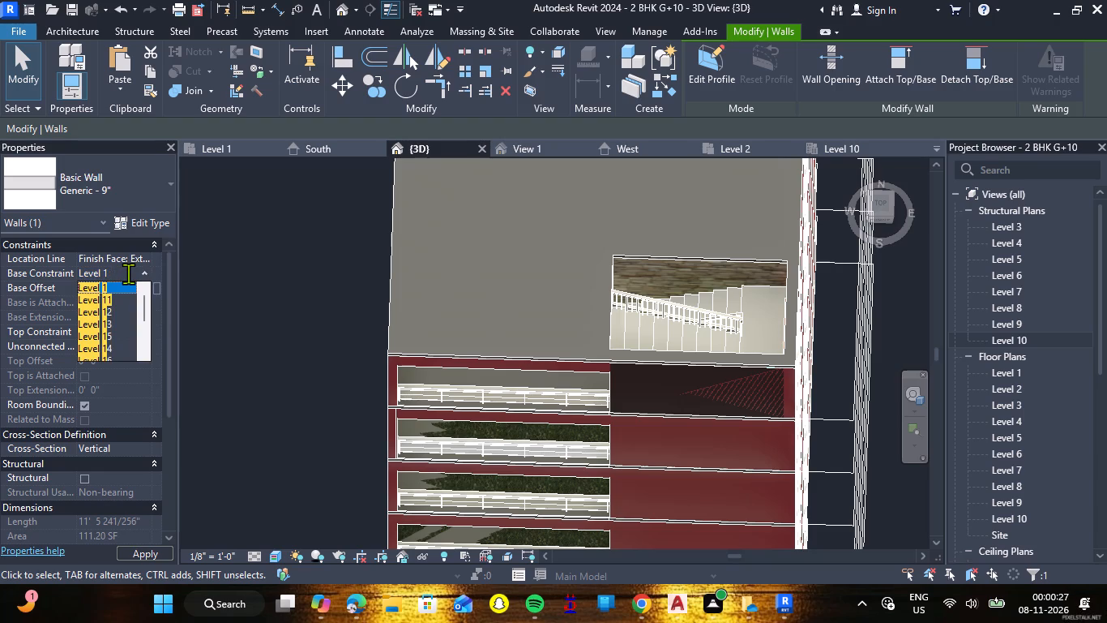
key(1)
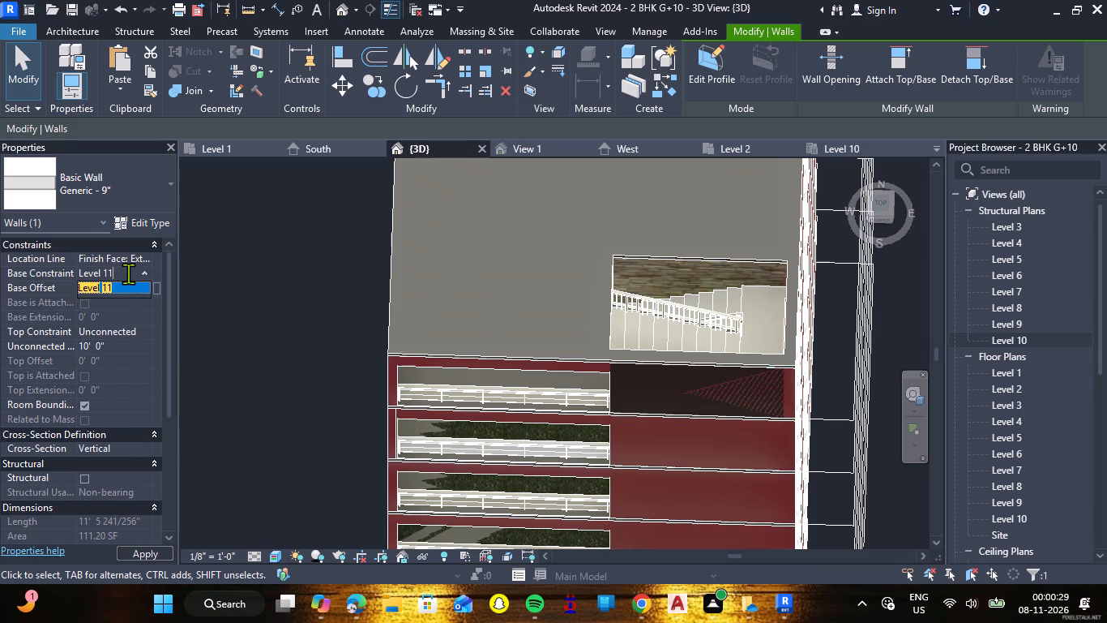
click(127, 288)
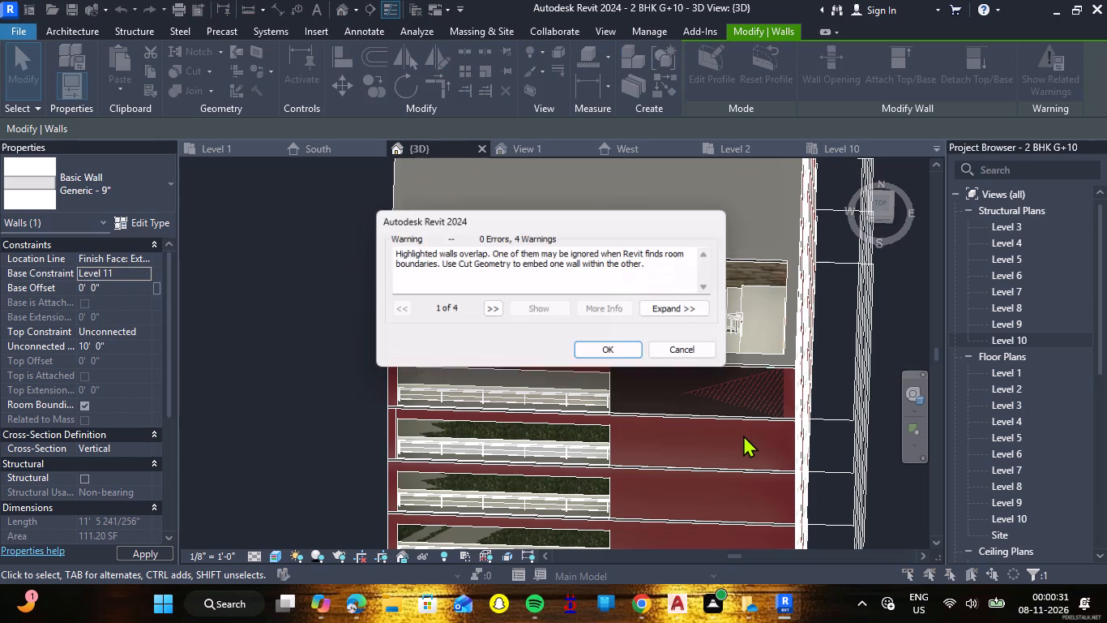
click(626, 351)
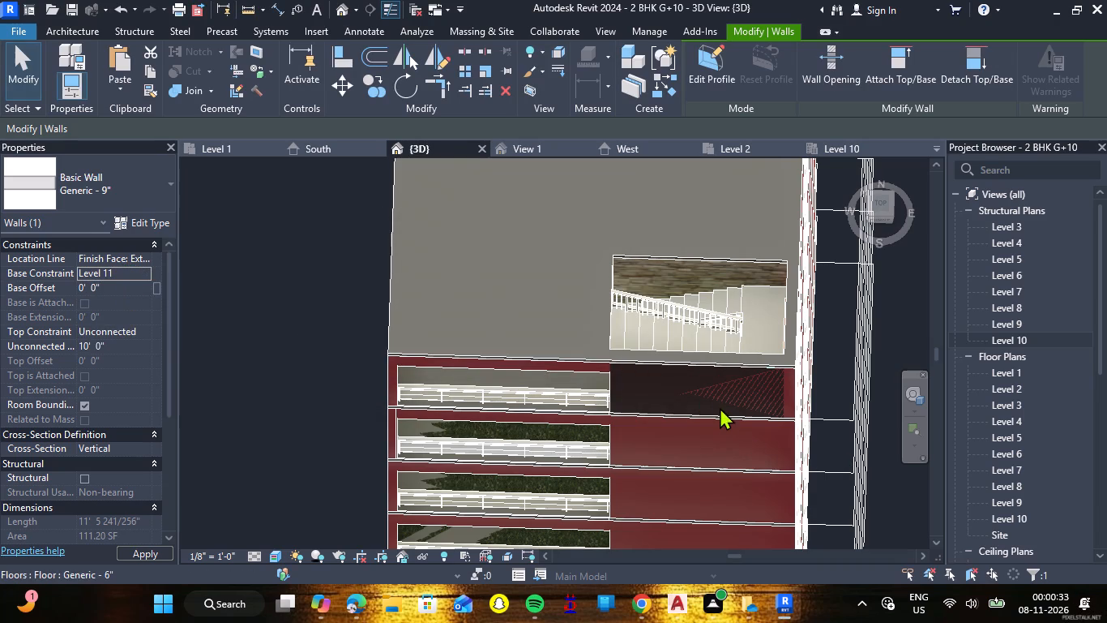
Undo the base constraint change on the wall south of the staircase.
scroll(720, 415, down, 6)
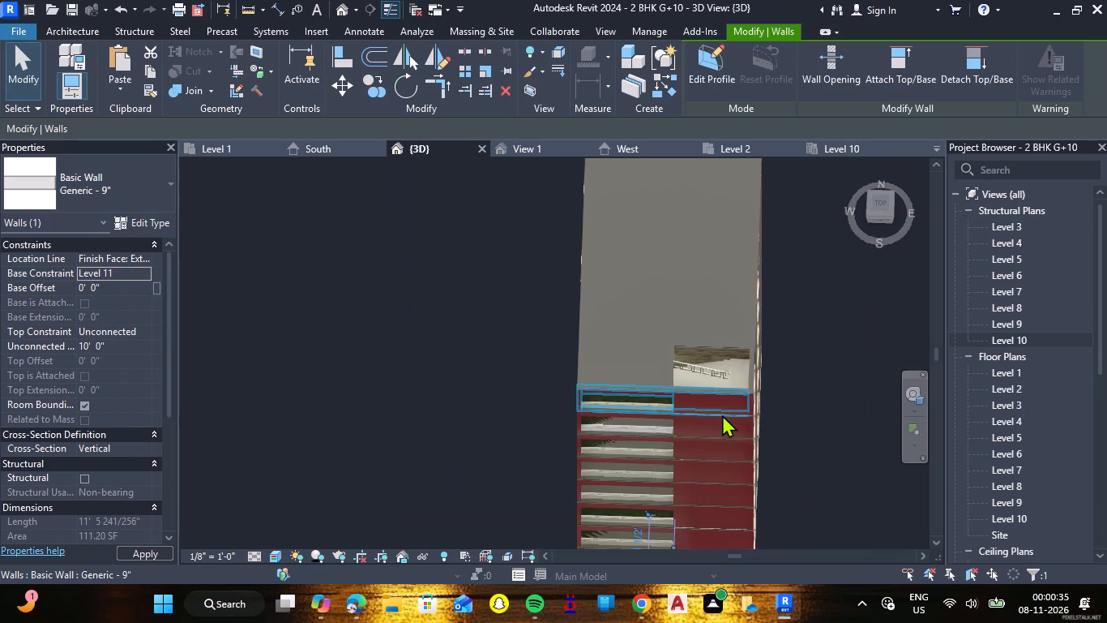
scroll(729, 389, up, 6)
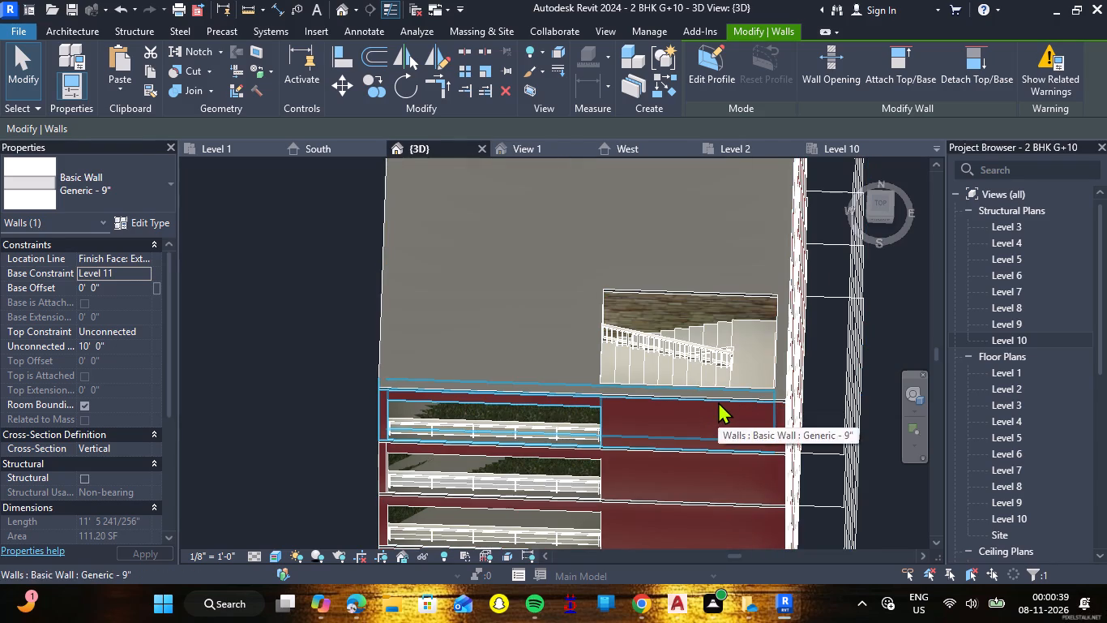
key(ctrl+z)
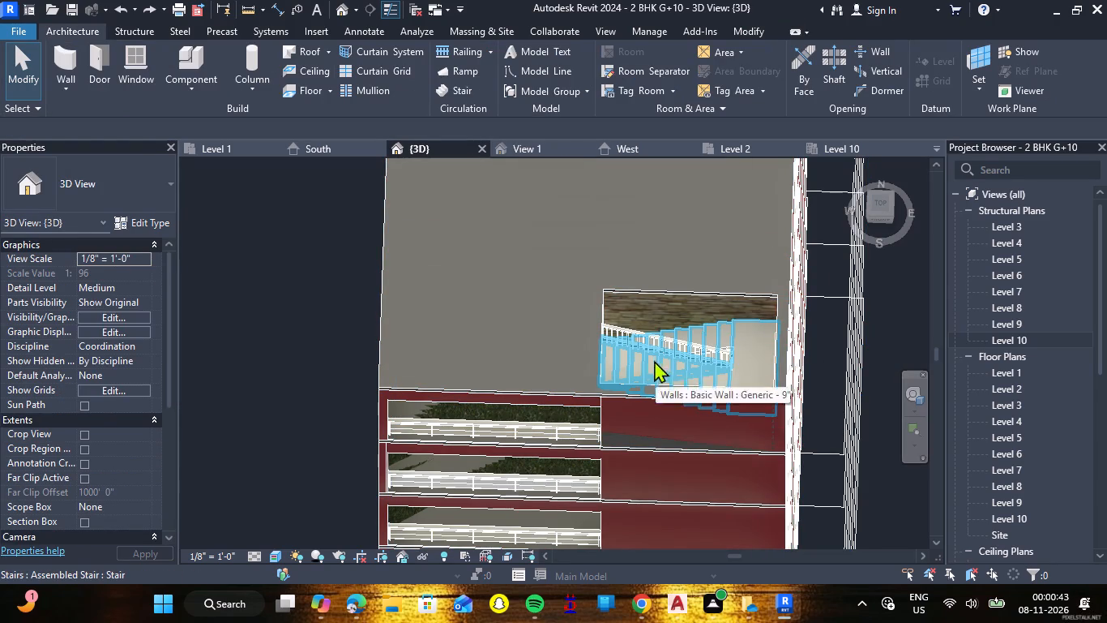
Examine the level names at the top floors and the top of the staircase shaft in the South elevation.
scroll(534, 286, down, 6)
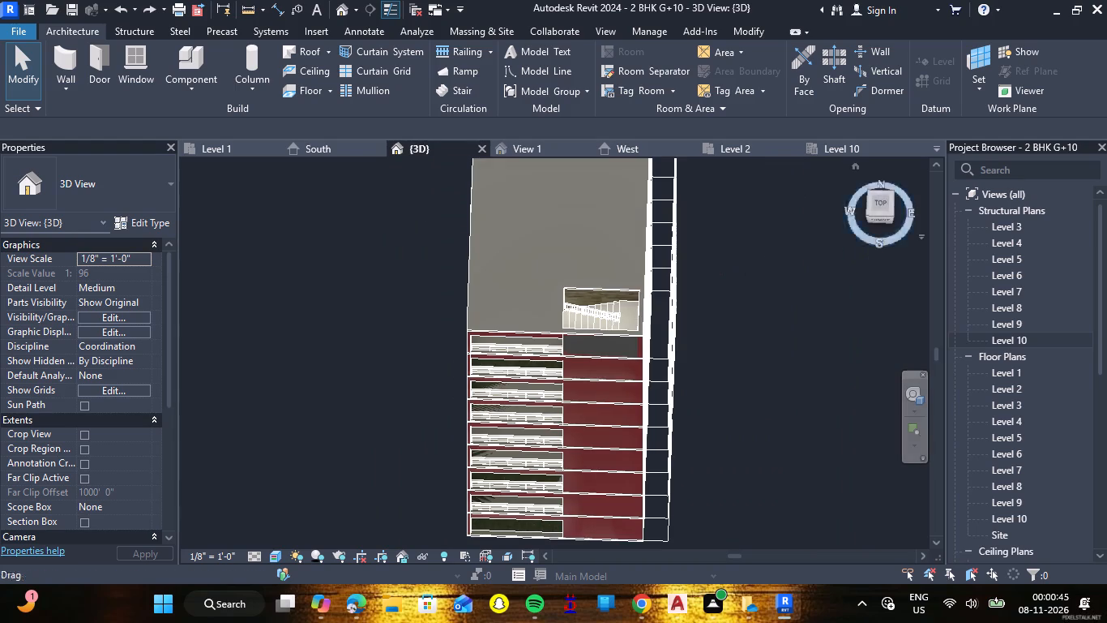
click(344, 146)
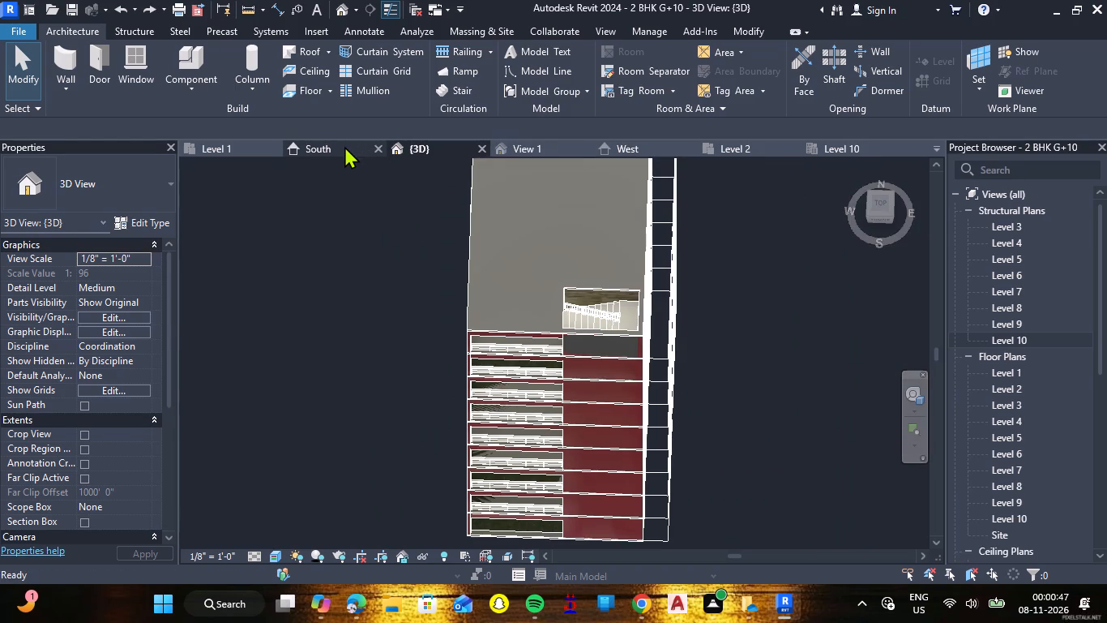
scroll(506, 289, down, 5)
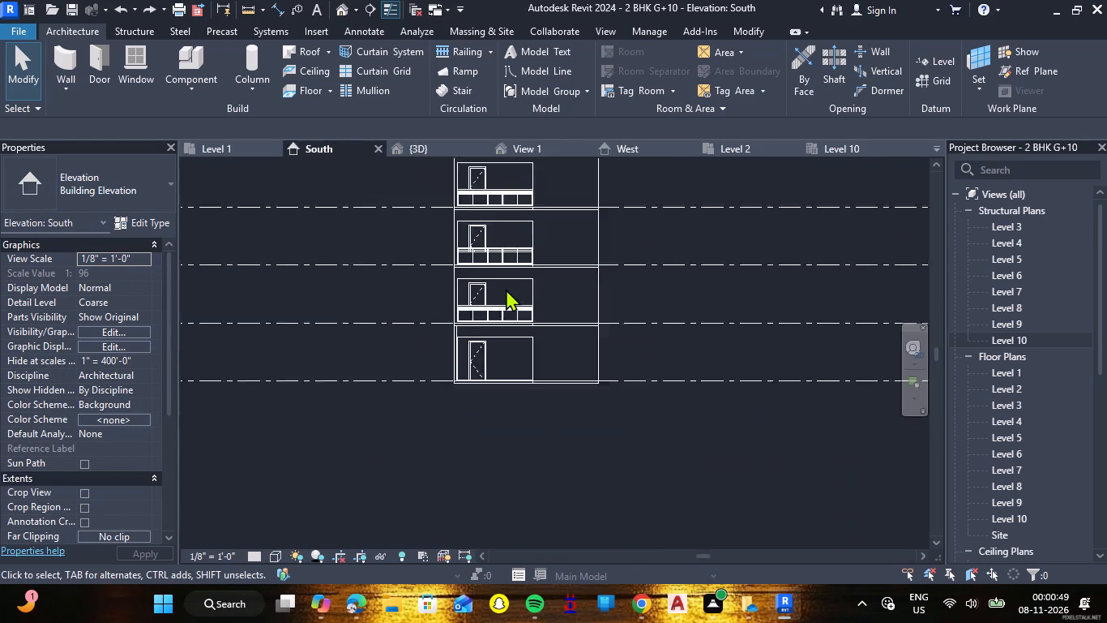
scroll(506, 289, down, 9)
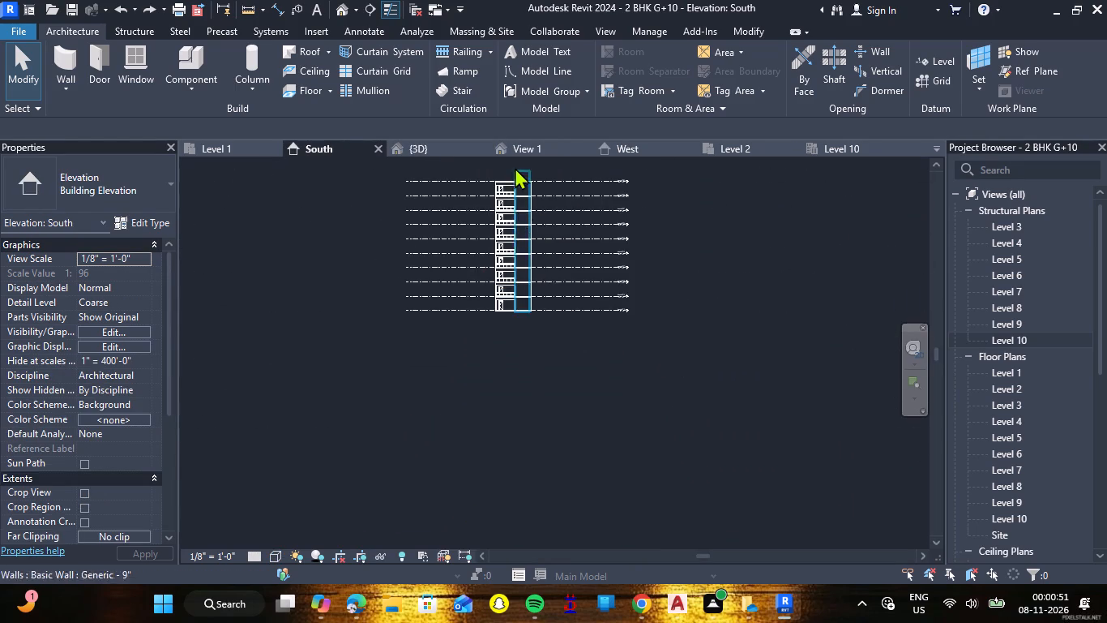
scroll(513, 155, up, 17)
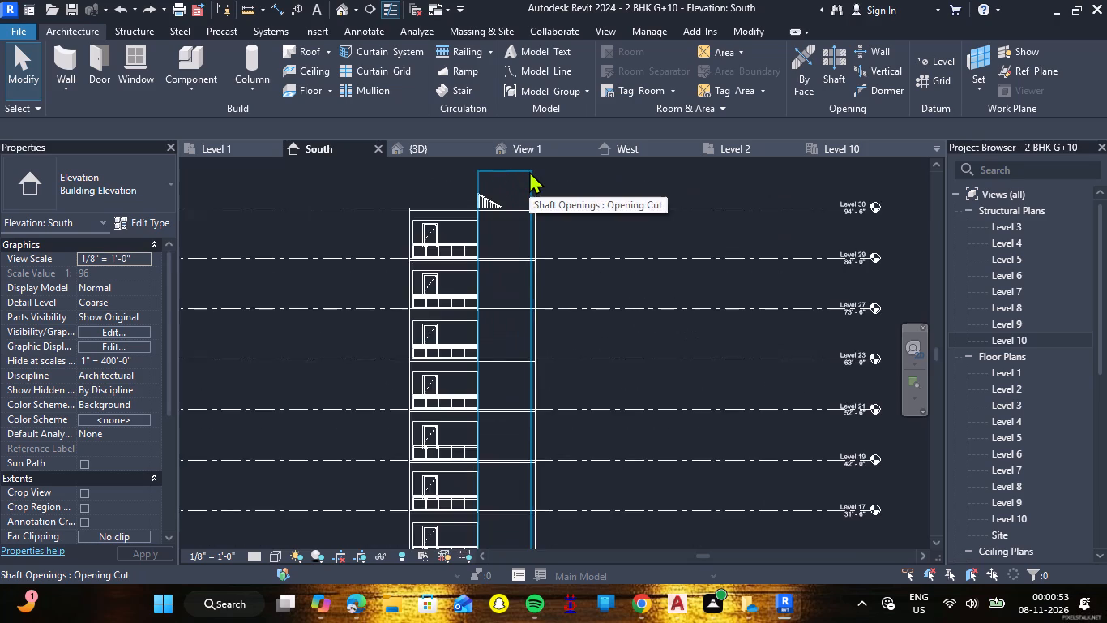
scroll(529, 171, up, 2)
scroll(564, 190, down, 2)
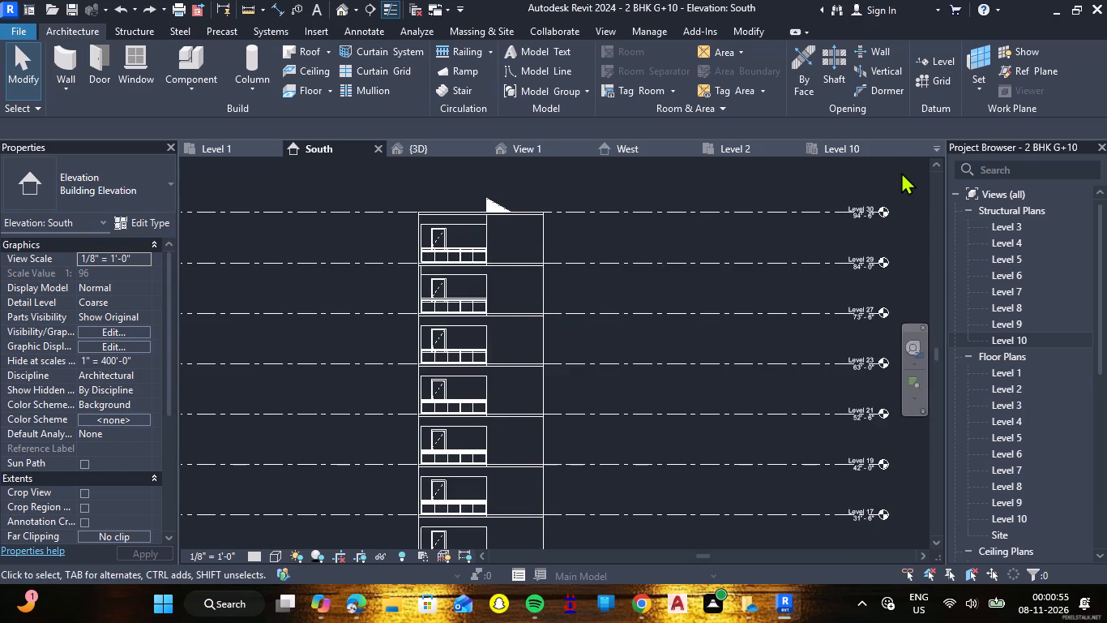
Add a level in the South elevation offset 10' 6" above Level 30, with its plan views.
scroll(901, 172, up, 2)
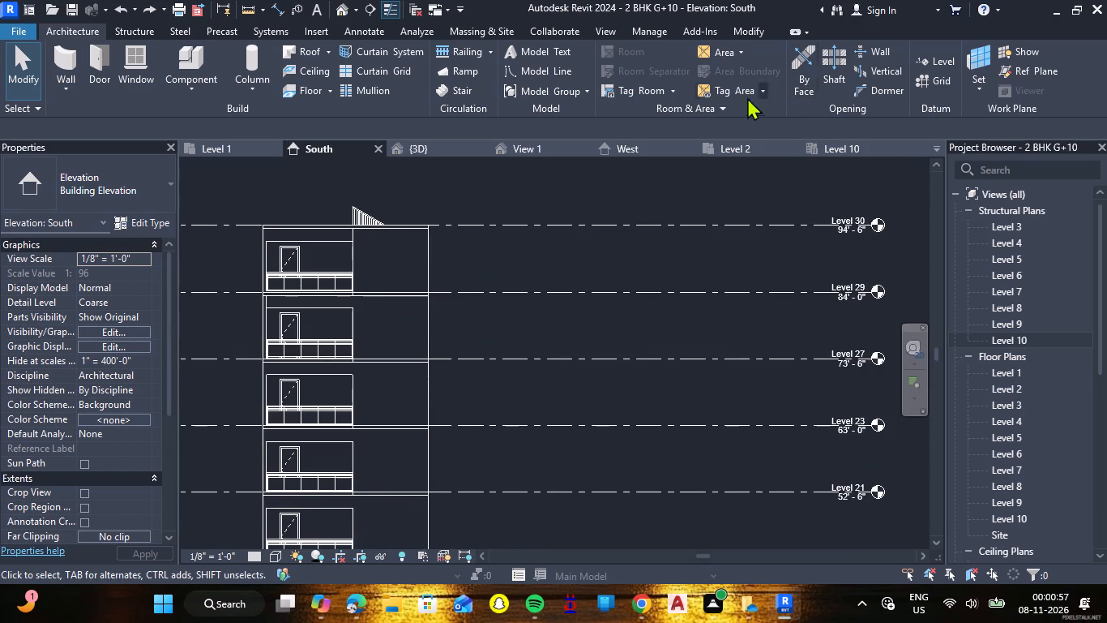
click(918, 67)
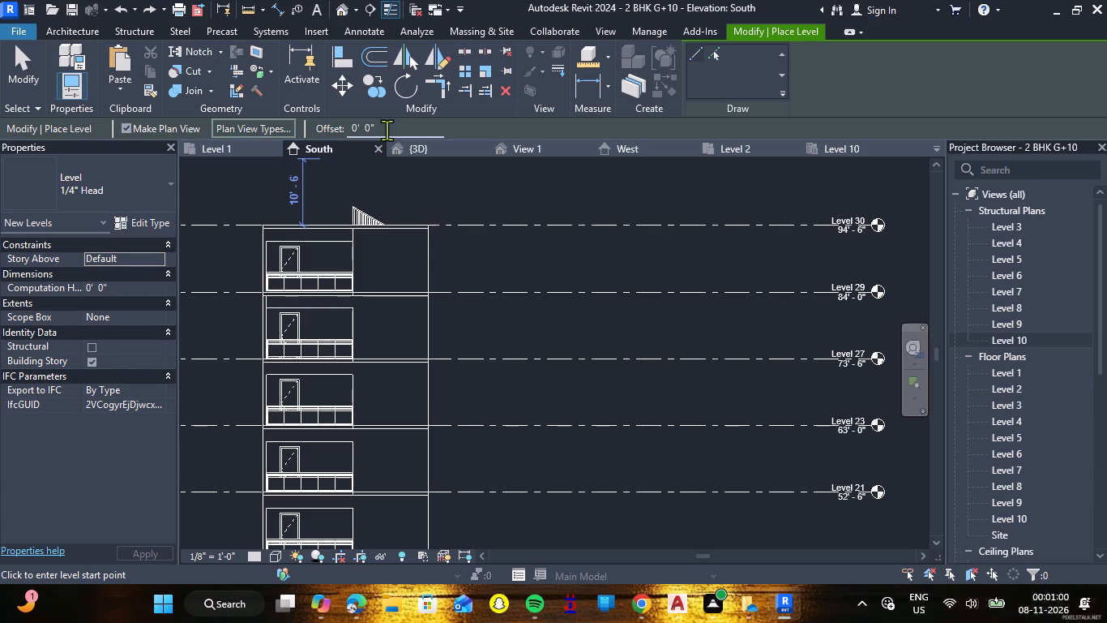
drag(387, 130, 340, 128)
text(10'6")
key(Return)
click(716, 57)
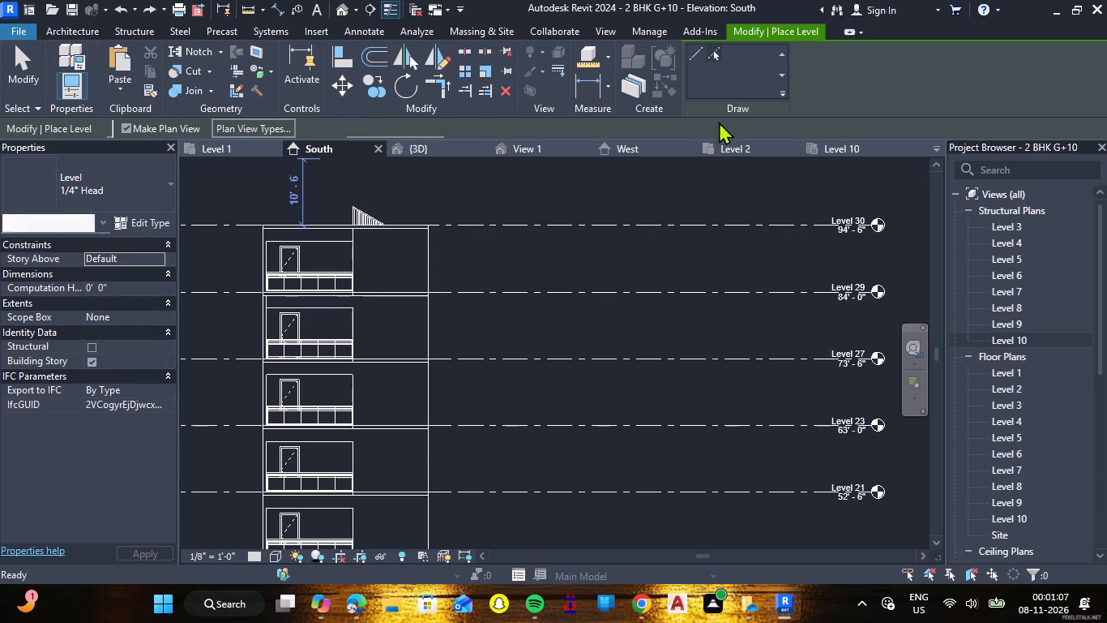
click(739, 219)
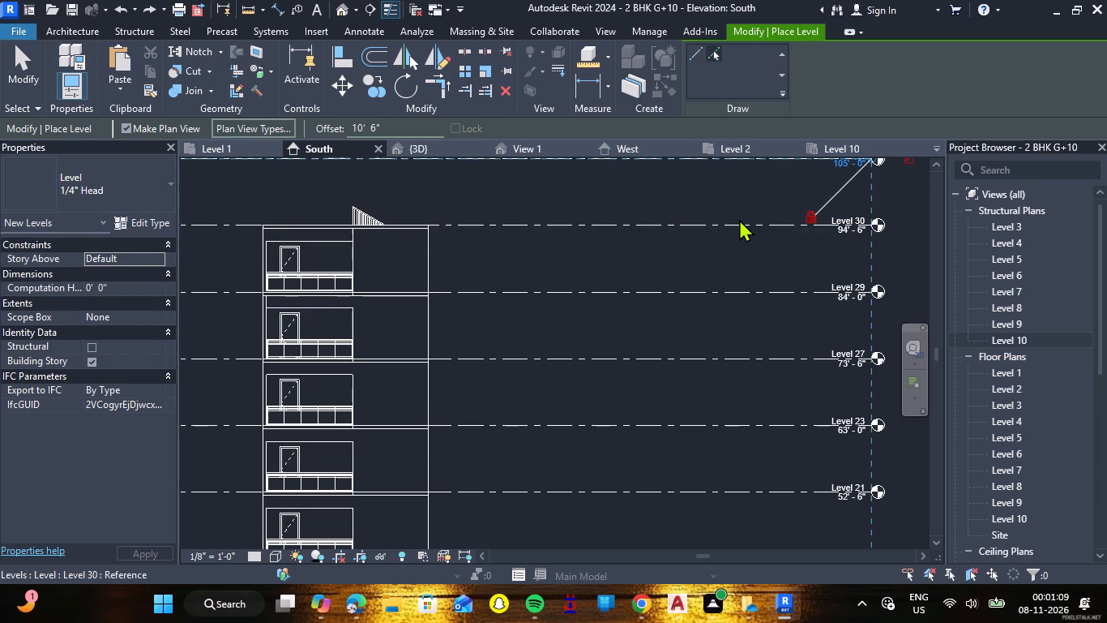
key(Escape)
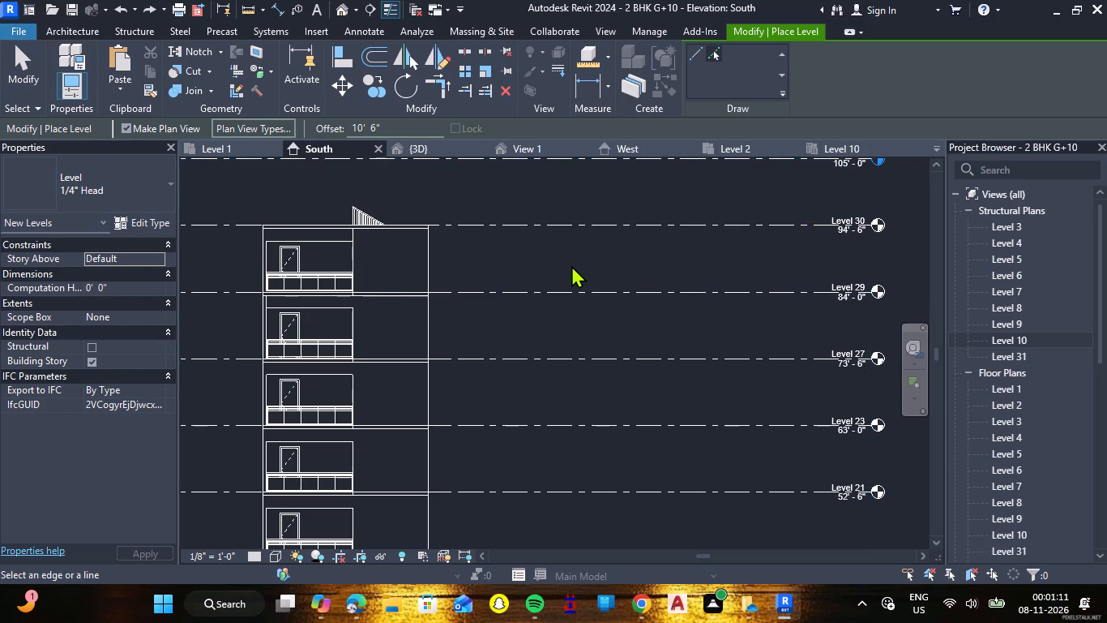
scroll(571, 265, down, 3)
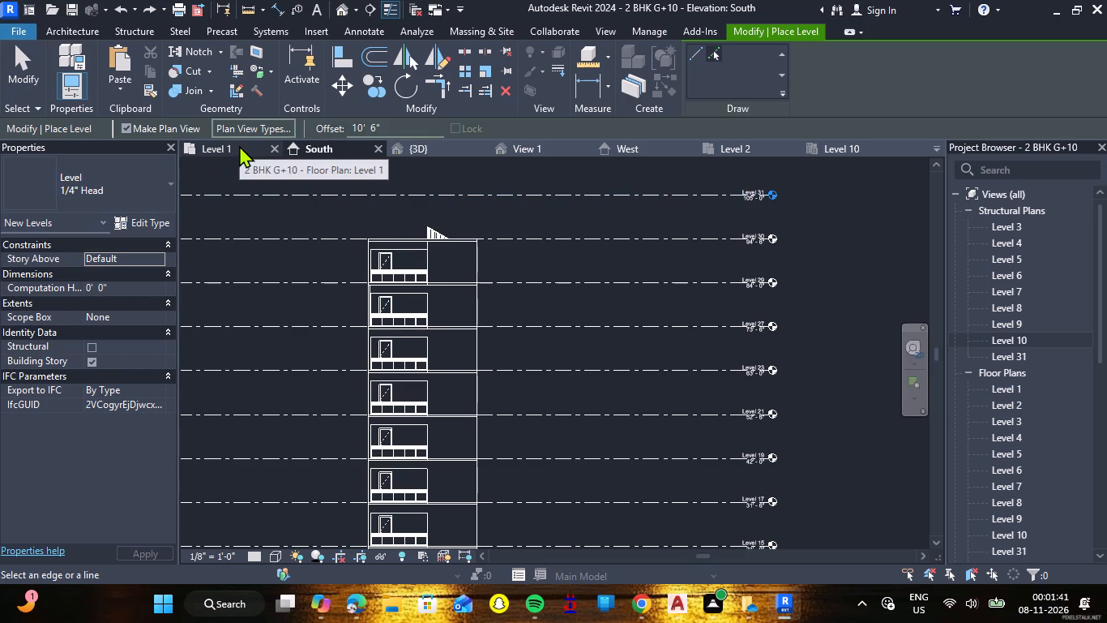
In the 3D view, set the base constraint of the top Generic - 9" wall south of the staircase to Level 11.
click(831, 145)
scroll(713, 327, down, 8)
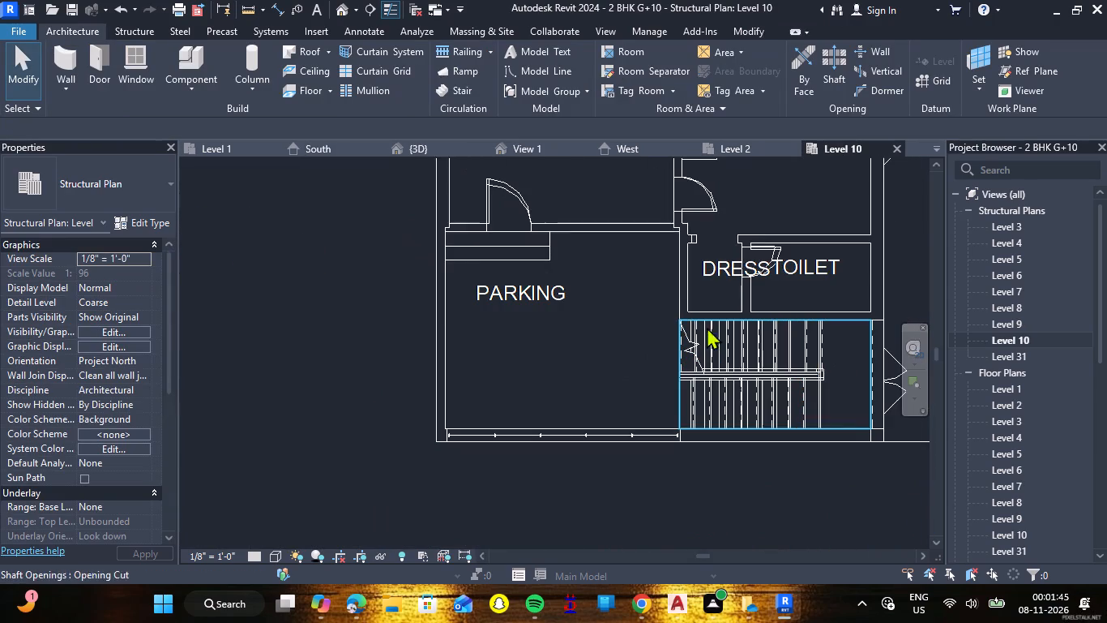
click(430, 152)
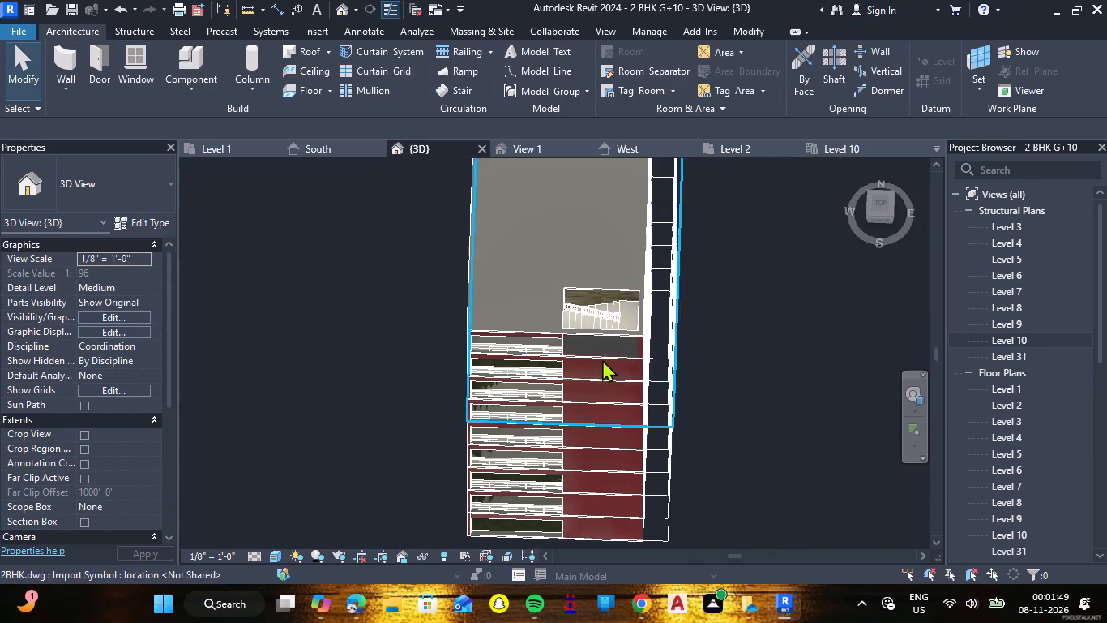
scroll(600, 349, up, 5)
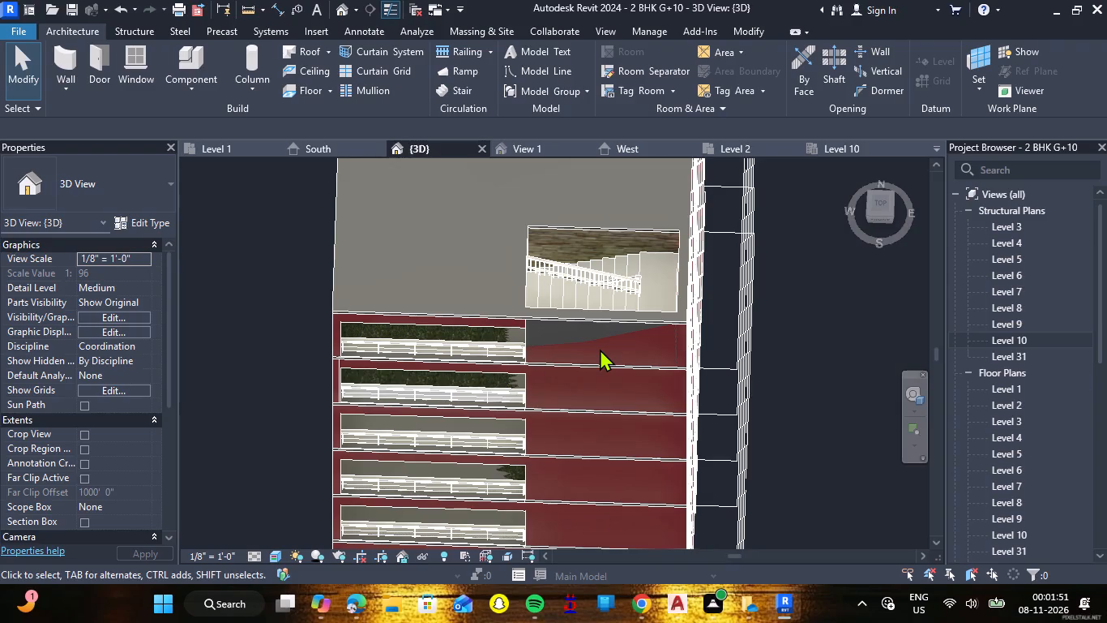
click(579, 324)
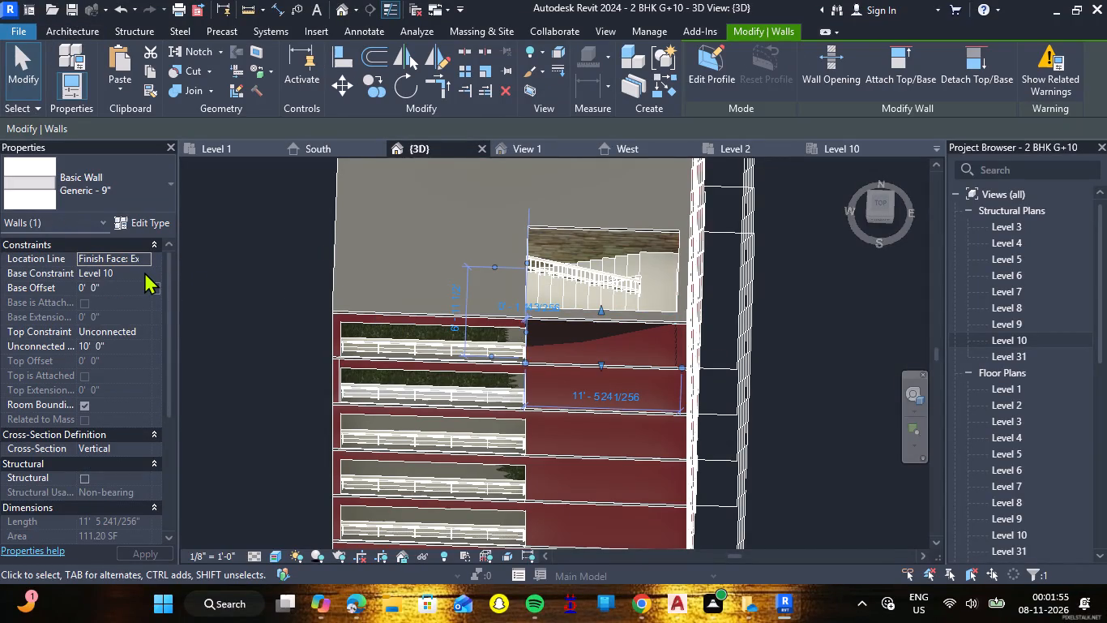
click(144, 272)
scroll(106, 320, down, 2)
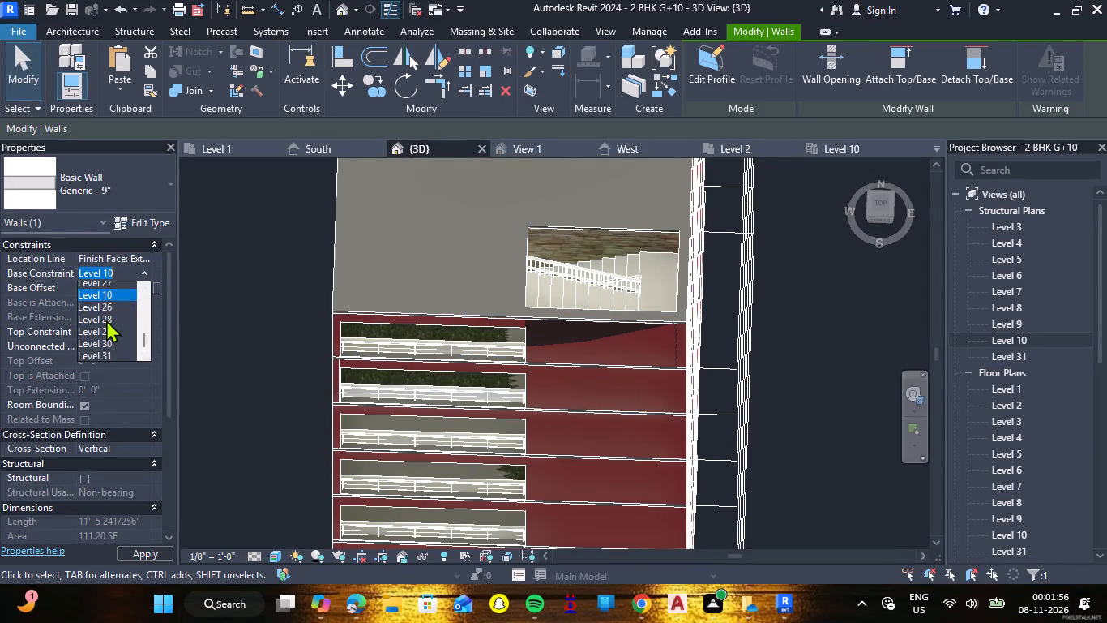
scroll(109, 317, up, 13)
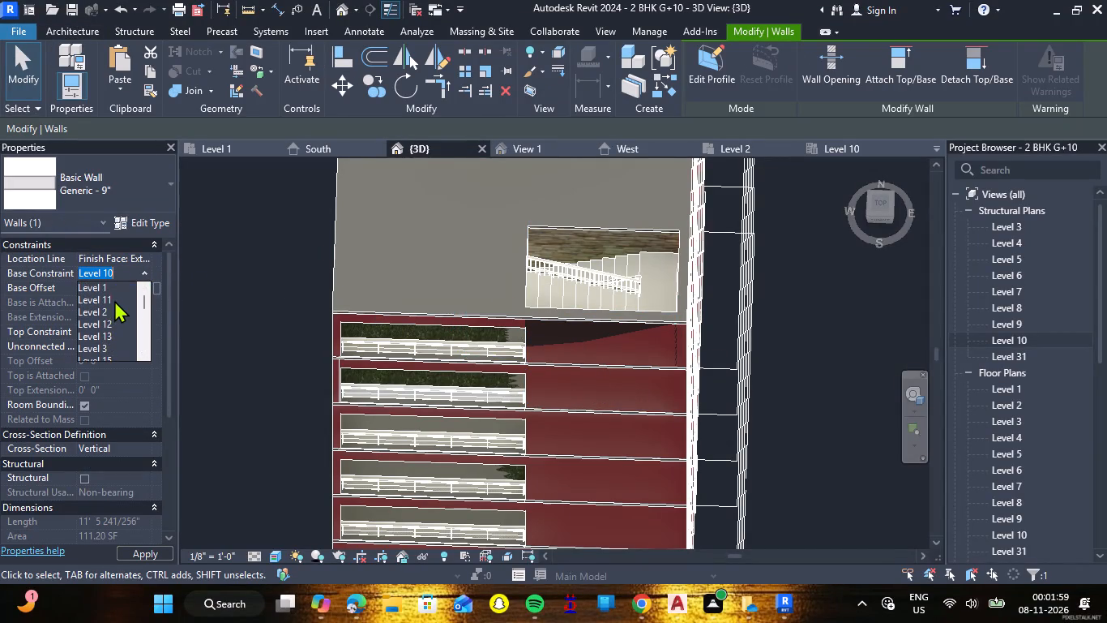
click(114, 300)
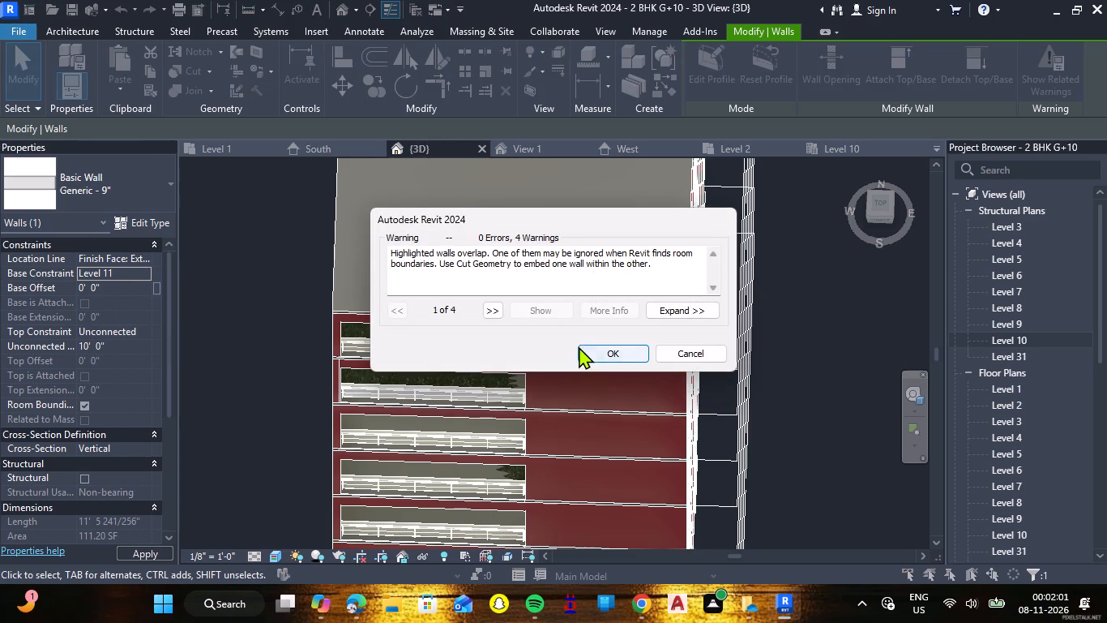
click(607, 349)
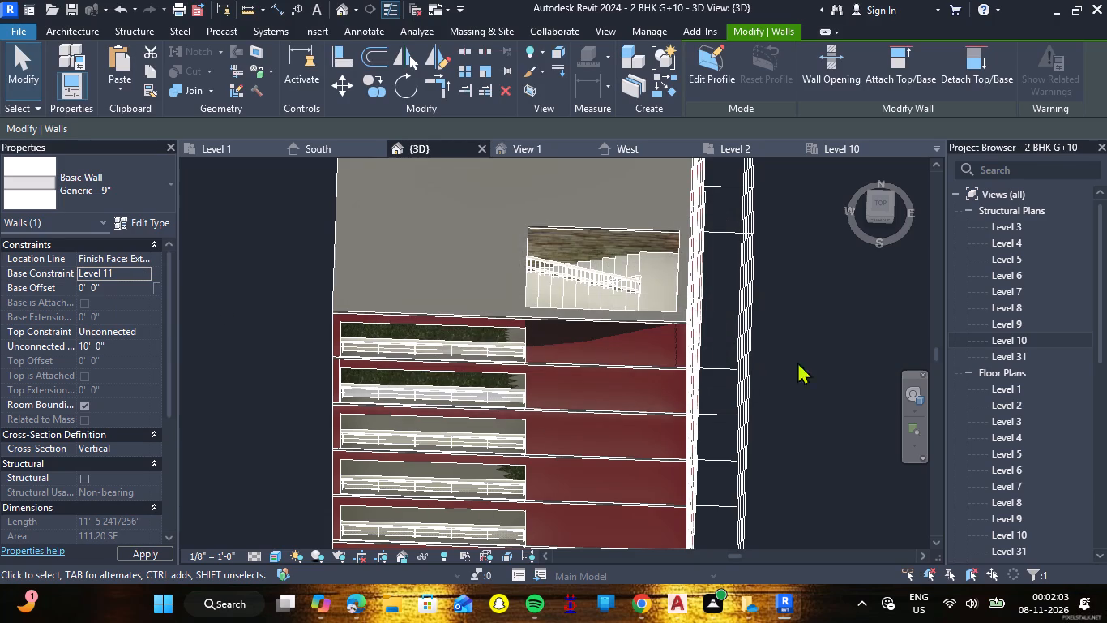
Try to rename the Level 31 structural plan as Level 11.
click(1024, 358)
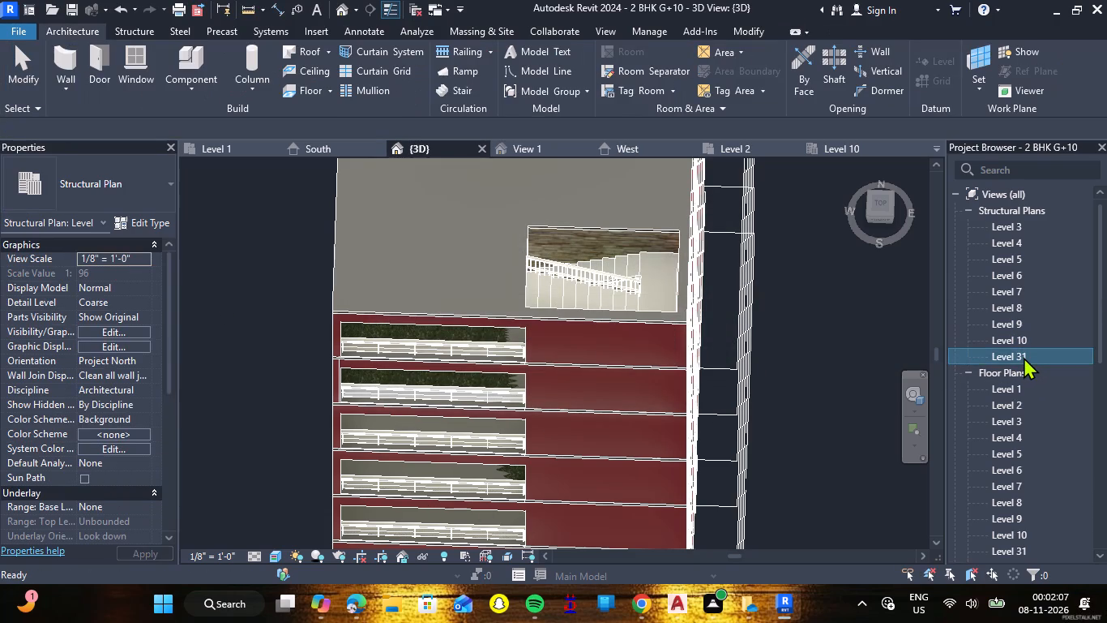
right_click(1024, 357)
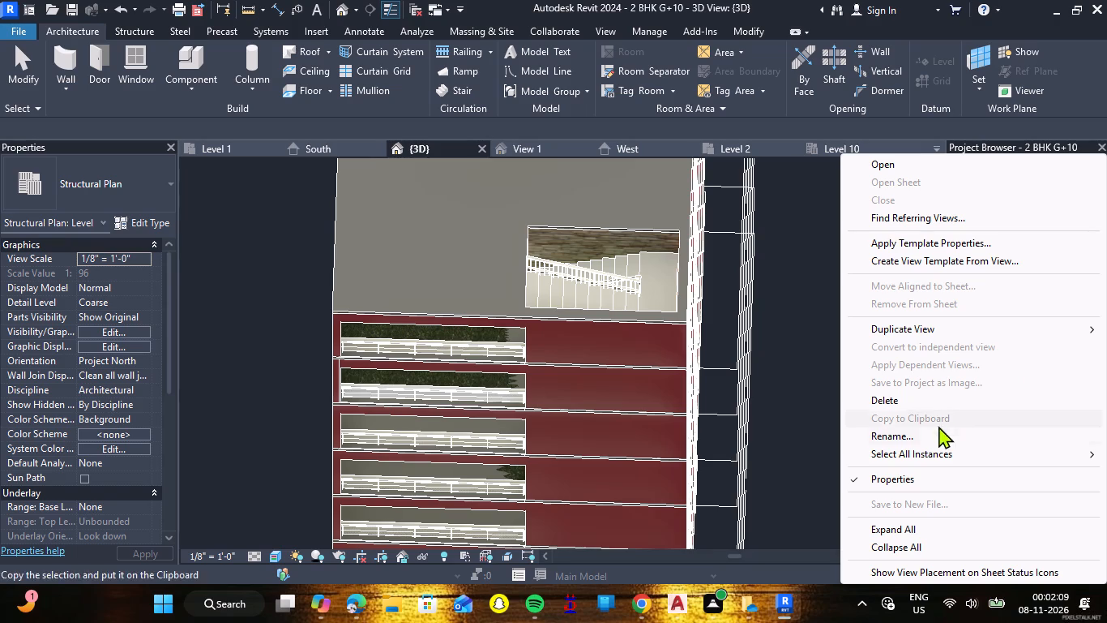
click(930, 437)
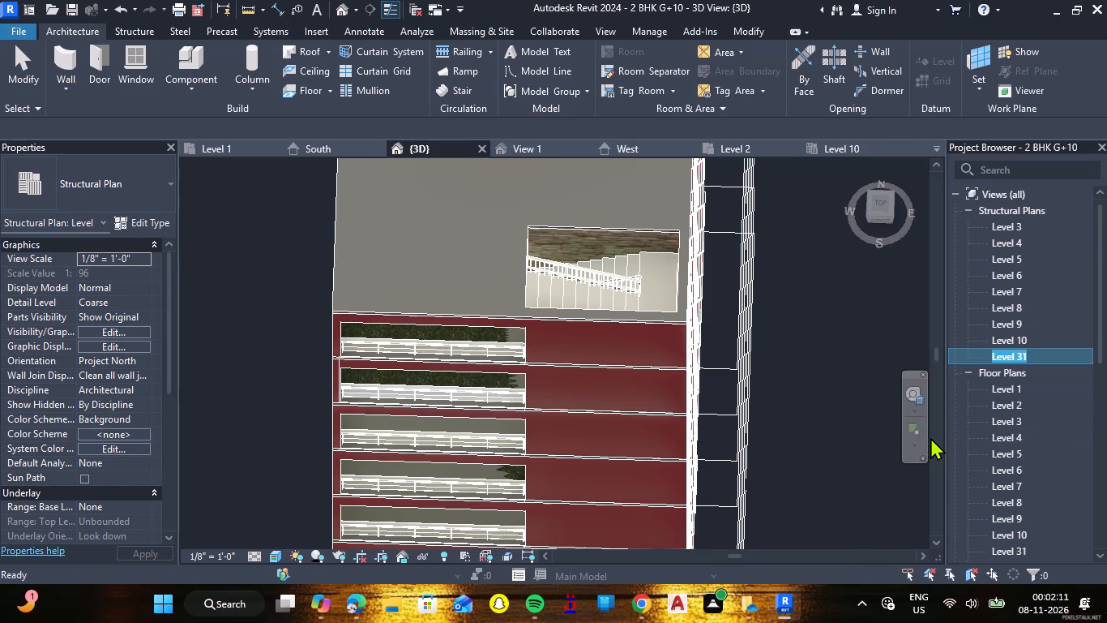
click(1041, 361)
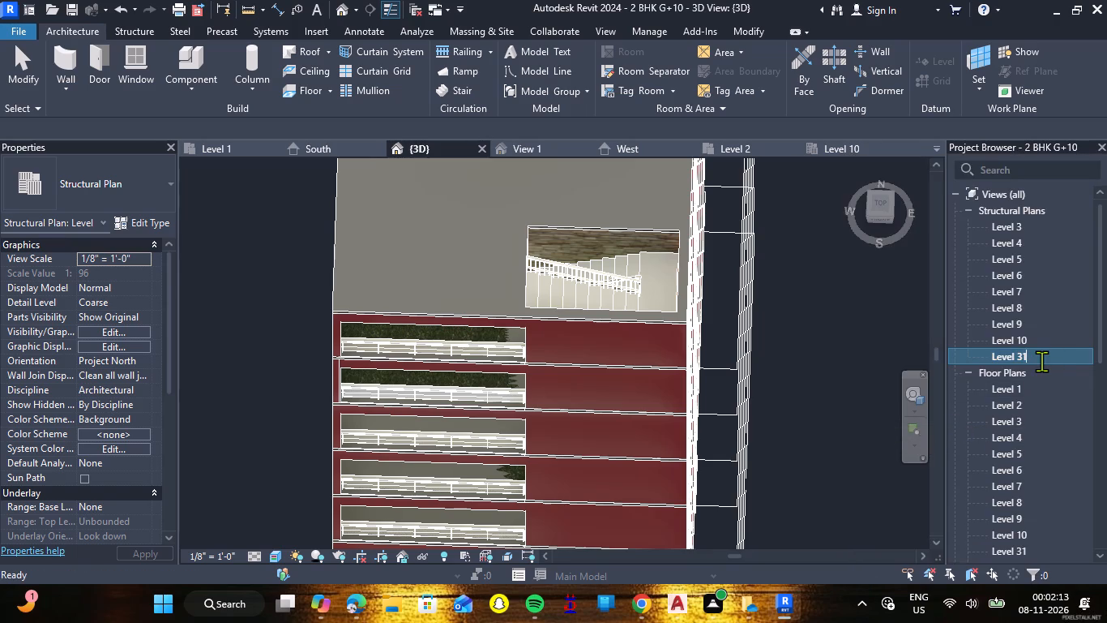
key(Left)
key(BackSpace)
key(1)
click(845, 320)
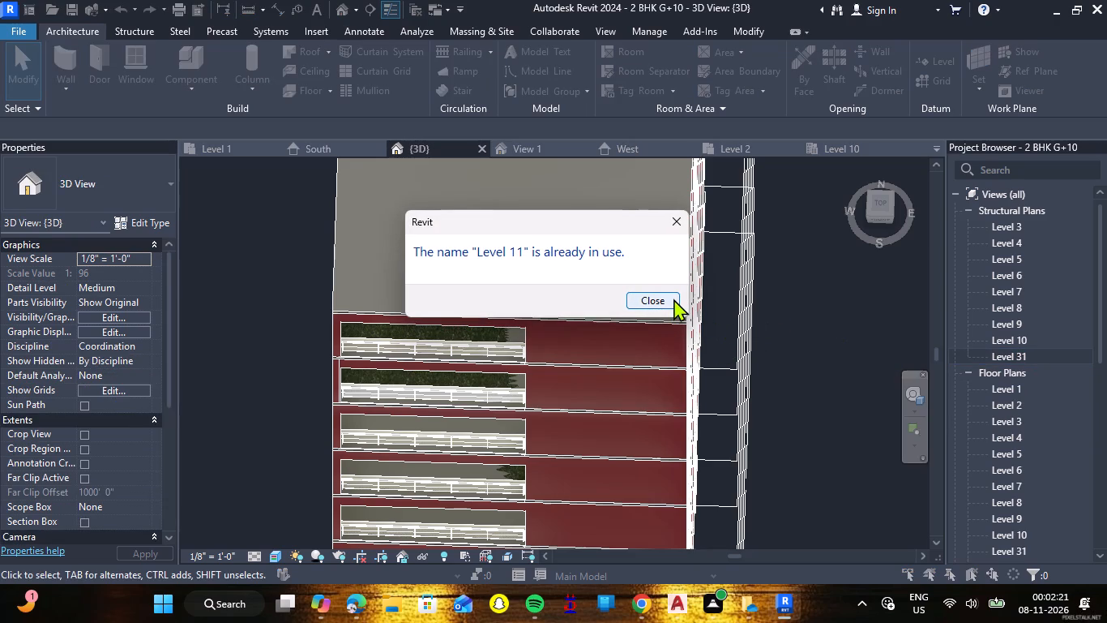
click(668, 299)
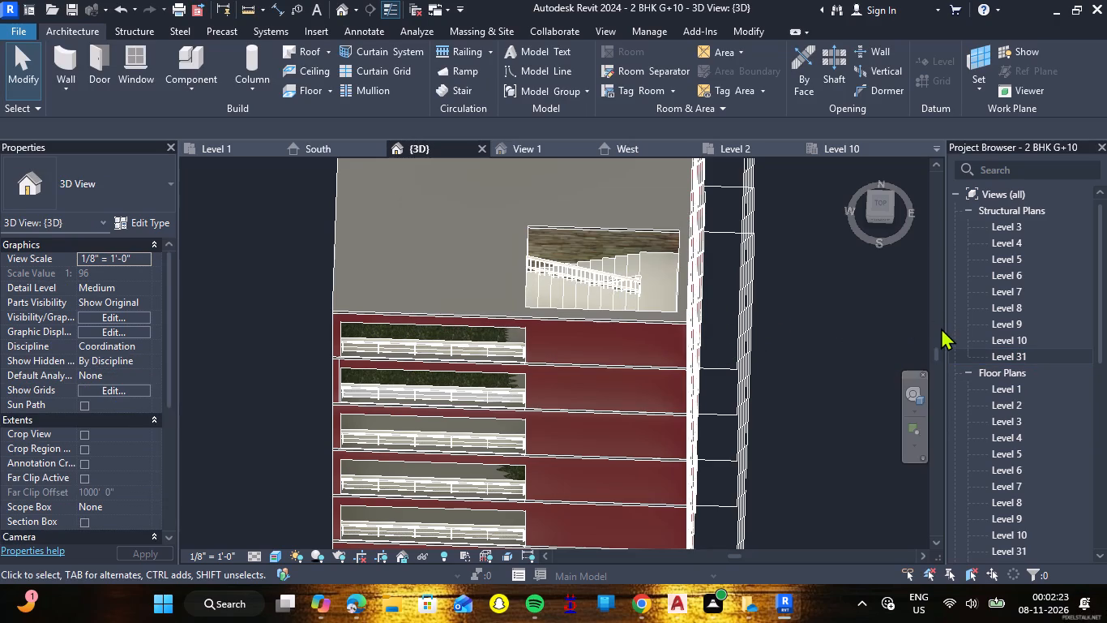
Open the Level 31 floor plan and check it for building geometry.
scroll(986, 321, down, 4)
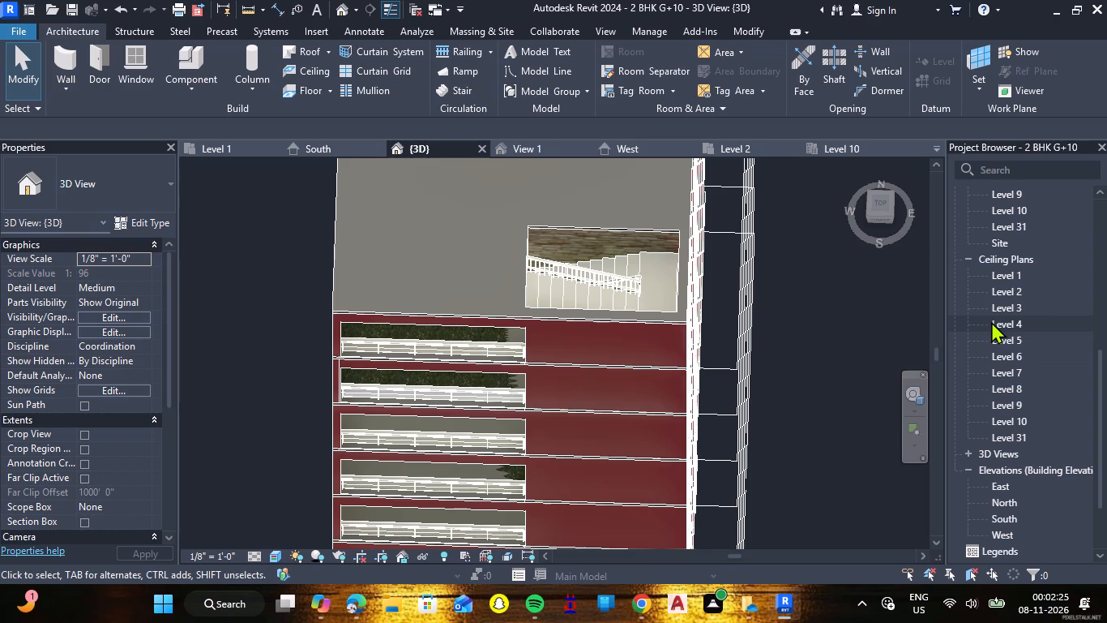
scroll(991, 321, up, 1)
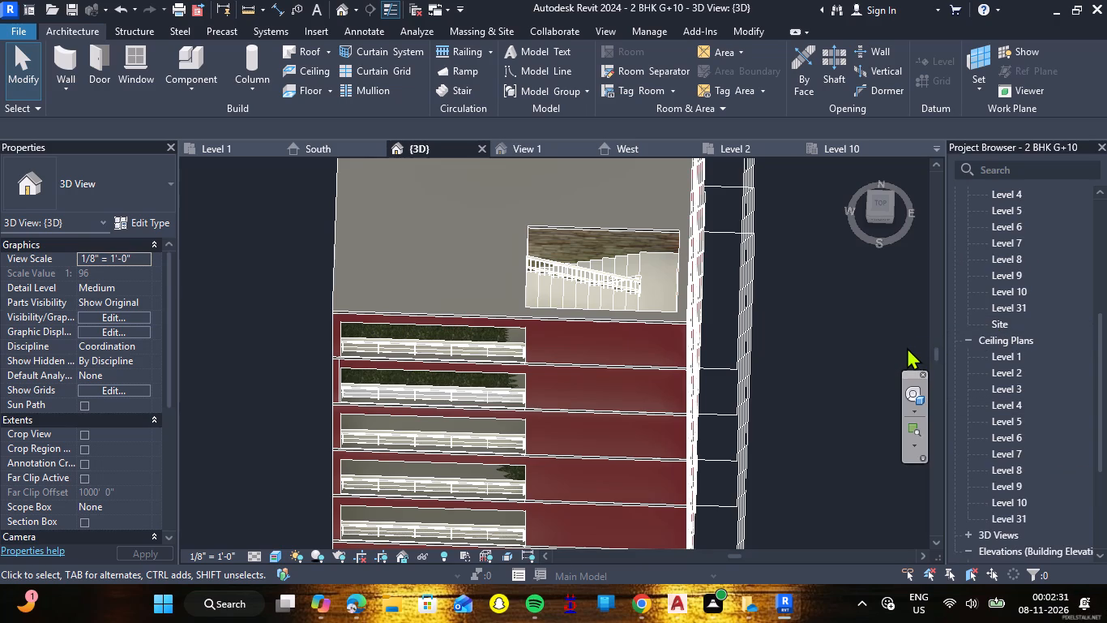
triple_click(1011, 313)
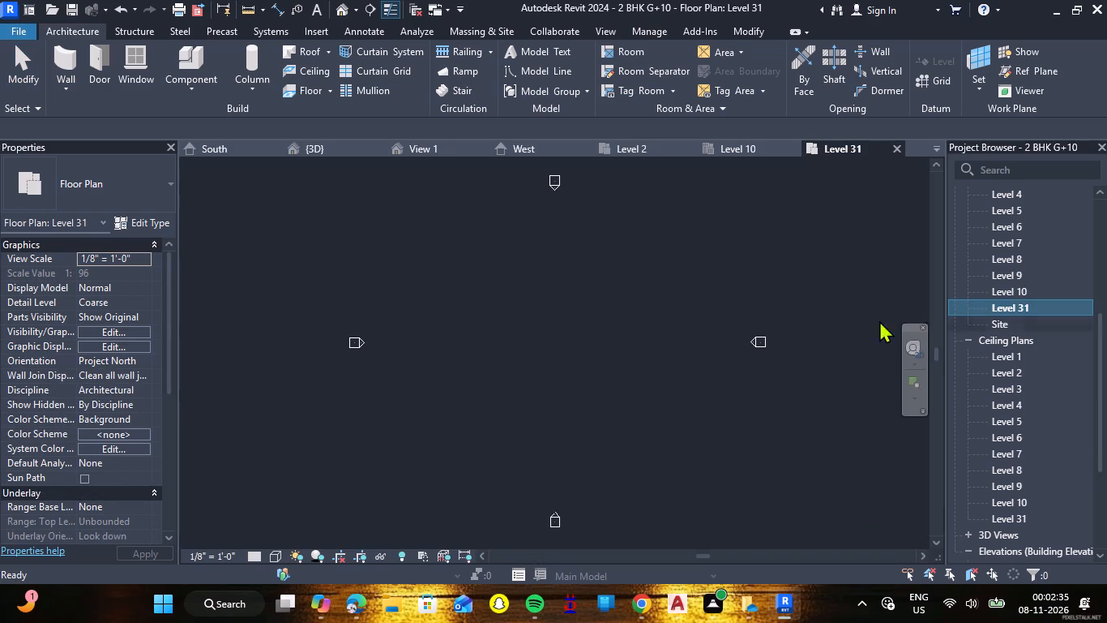
scroll(797, 320, down, 2)
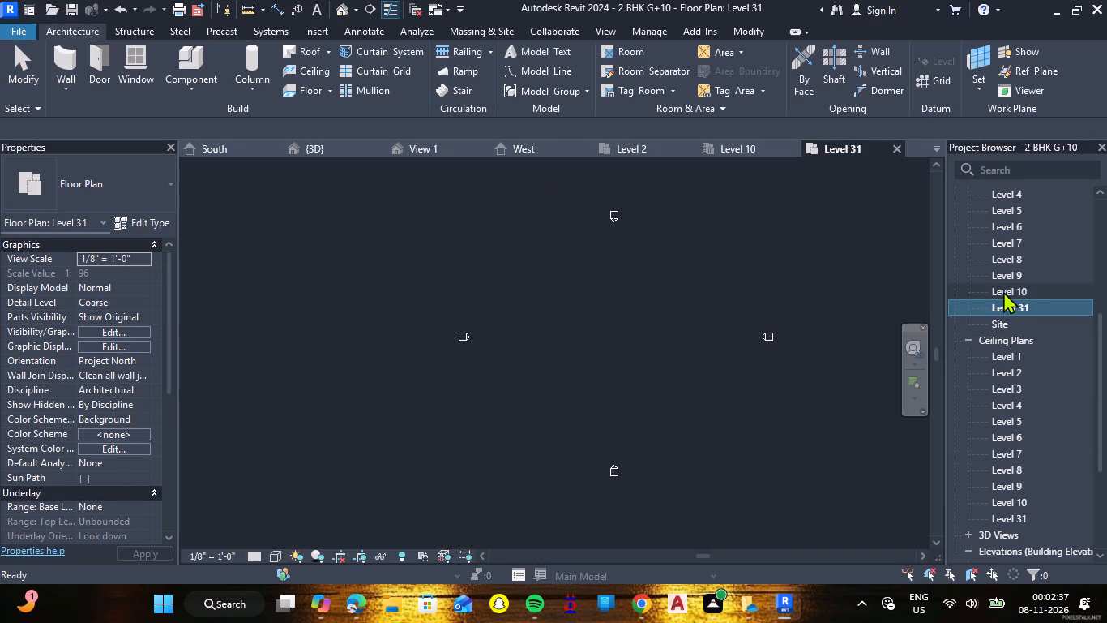
On the Level 10 floor plan, draw a rectangle of 10' 0" high Generic - 9" walls around the staircase, about 6' 10" north to south.
double_click(1003, 291)
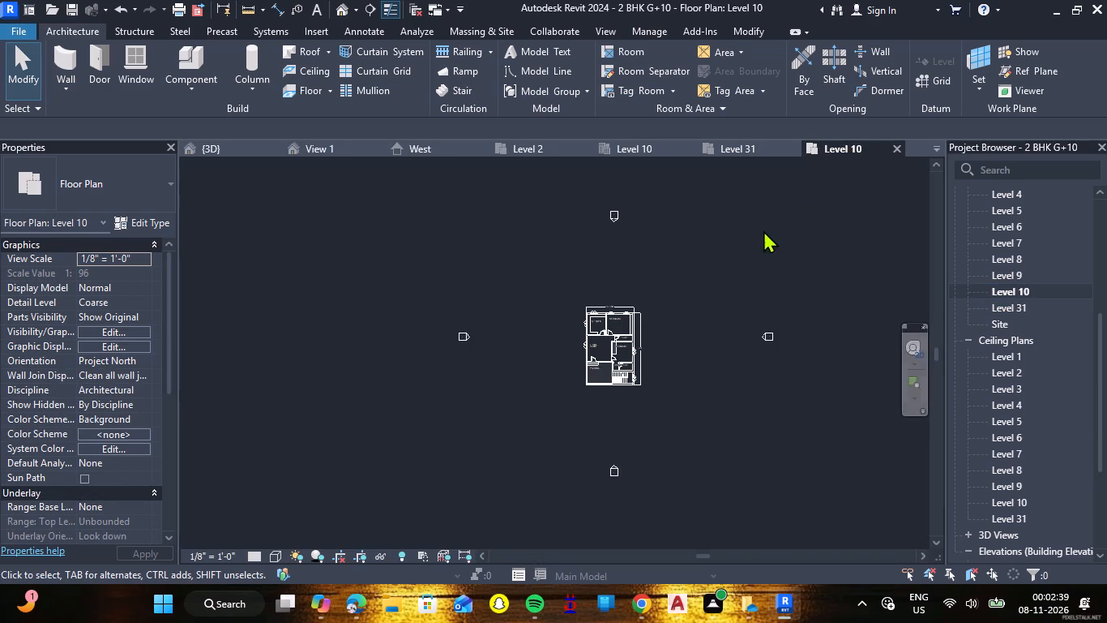
scroll(627, 379, up, 6)
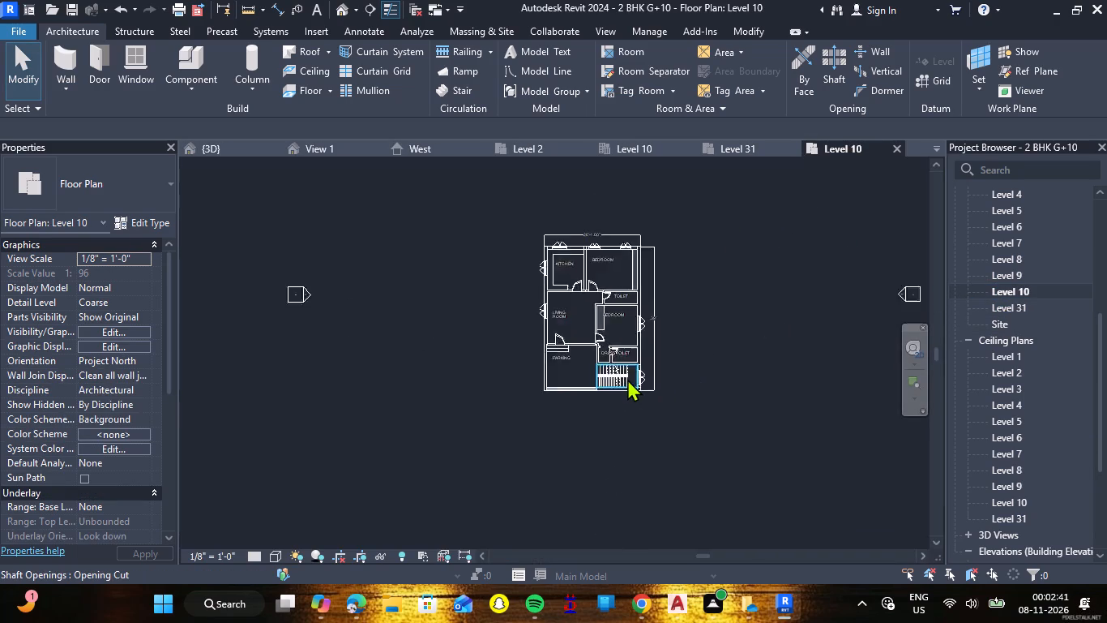
scroll(627, 379, up, 12)
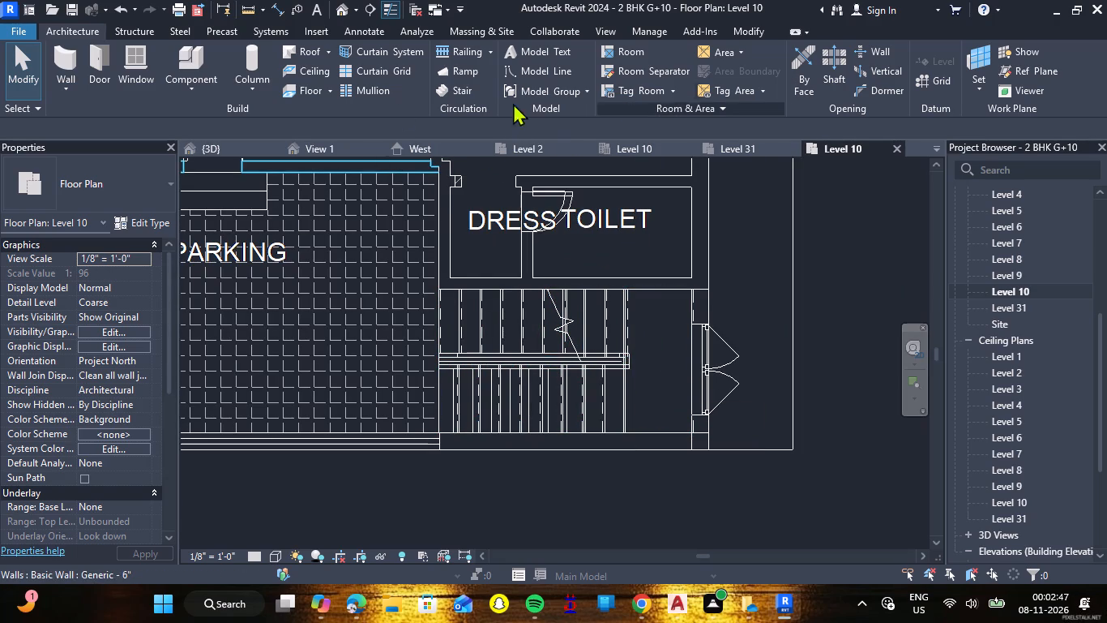
click(70, 54)
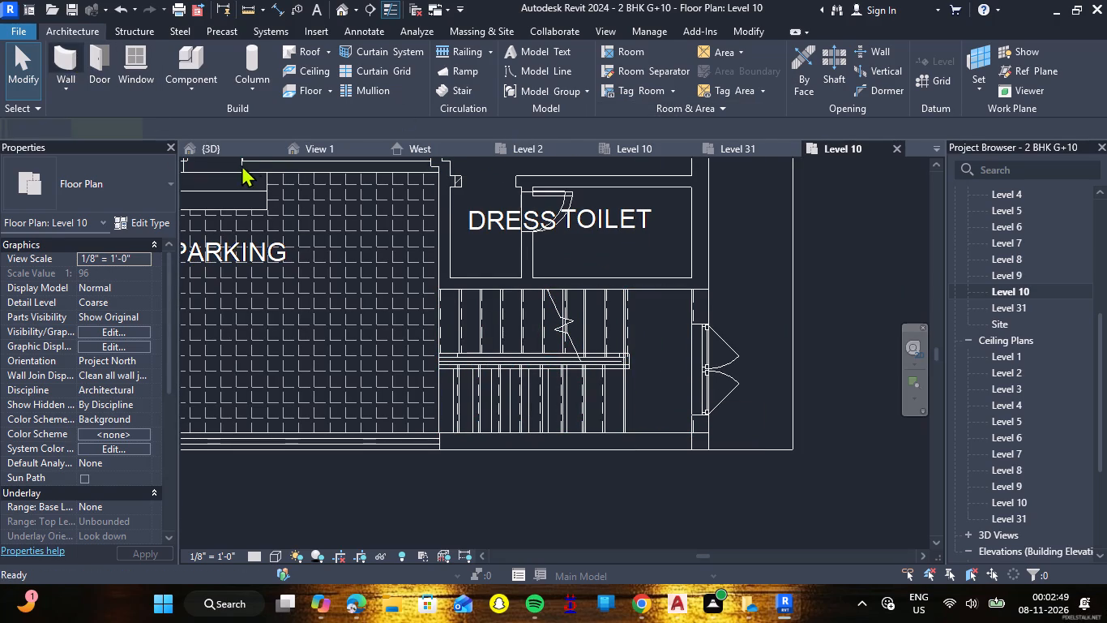
click(714, 53)
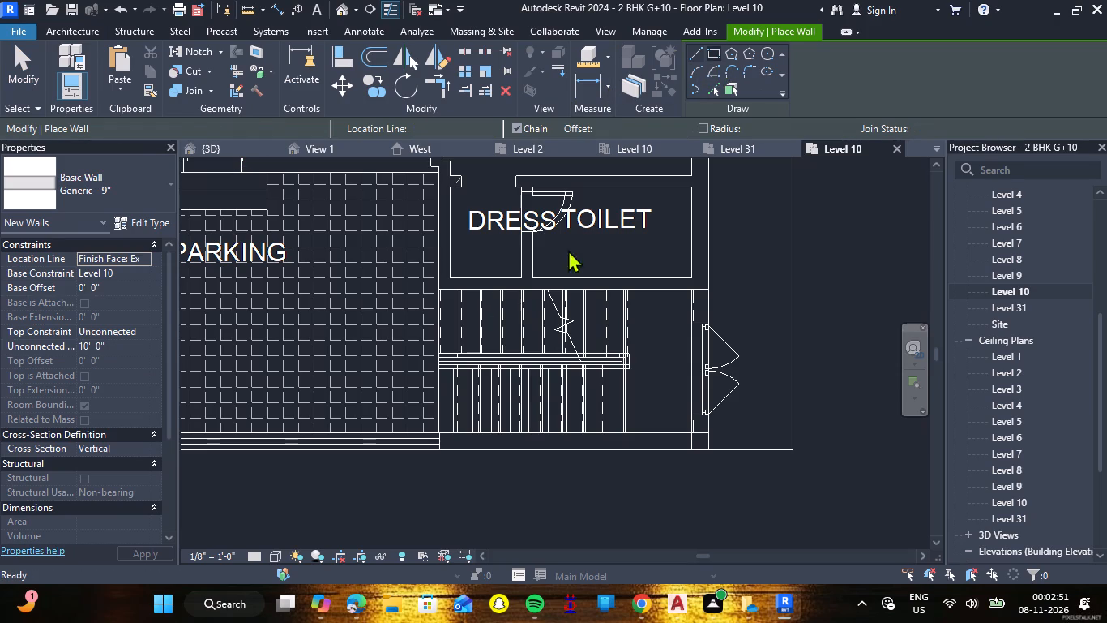
click(438, 277)
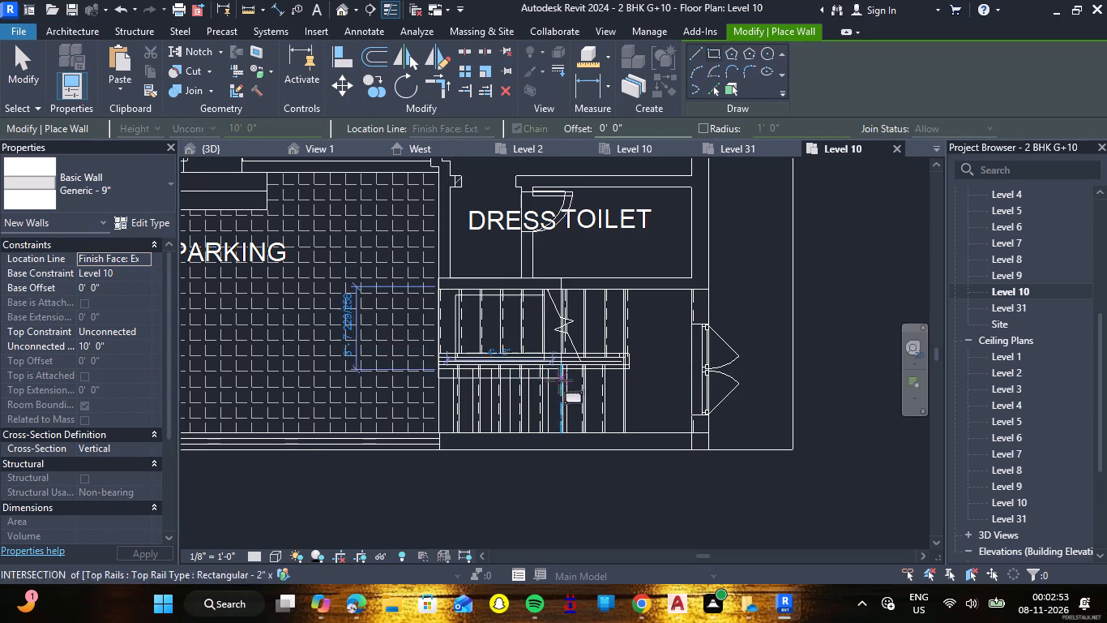
click(710, 453)
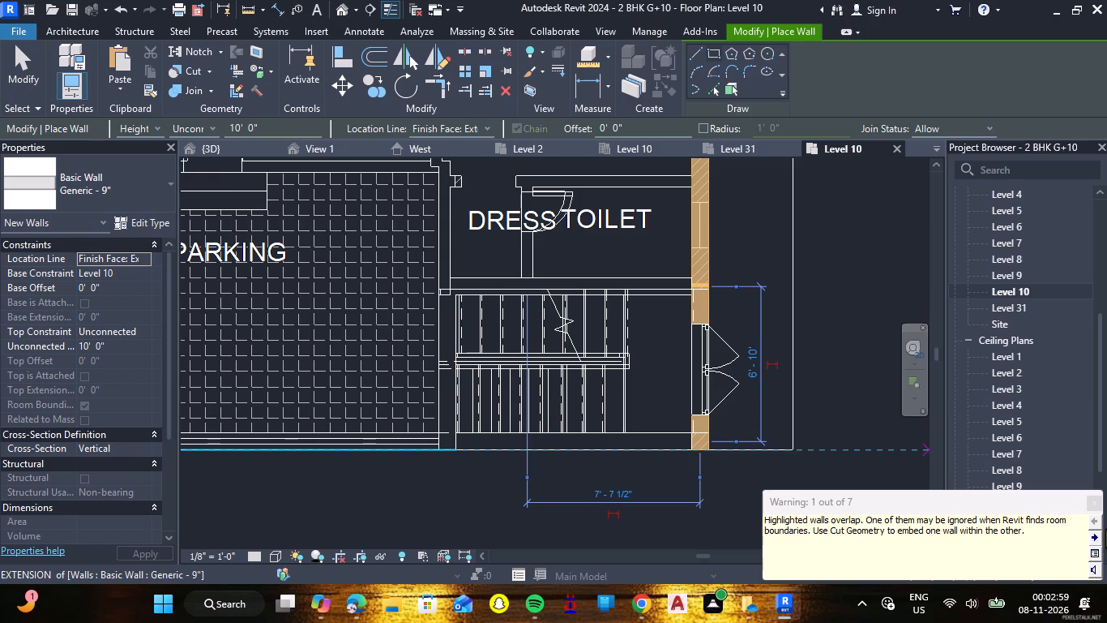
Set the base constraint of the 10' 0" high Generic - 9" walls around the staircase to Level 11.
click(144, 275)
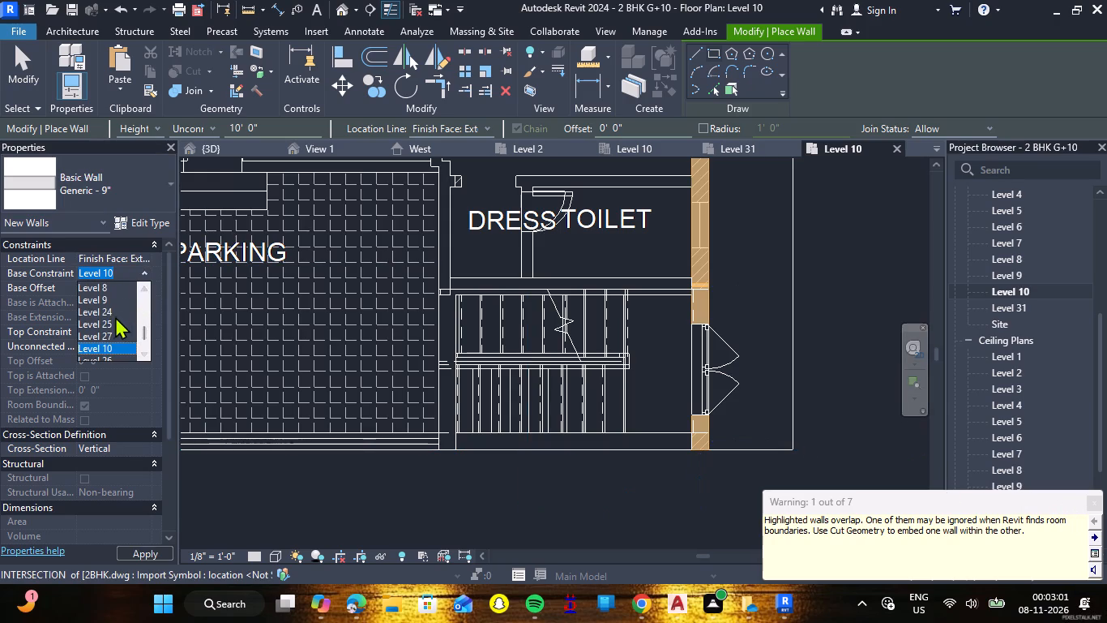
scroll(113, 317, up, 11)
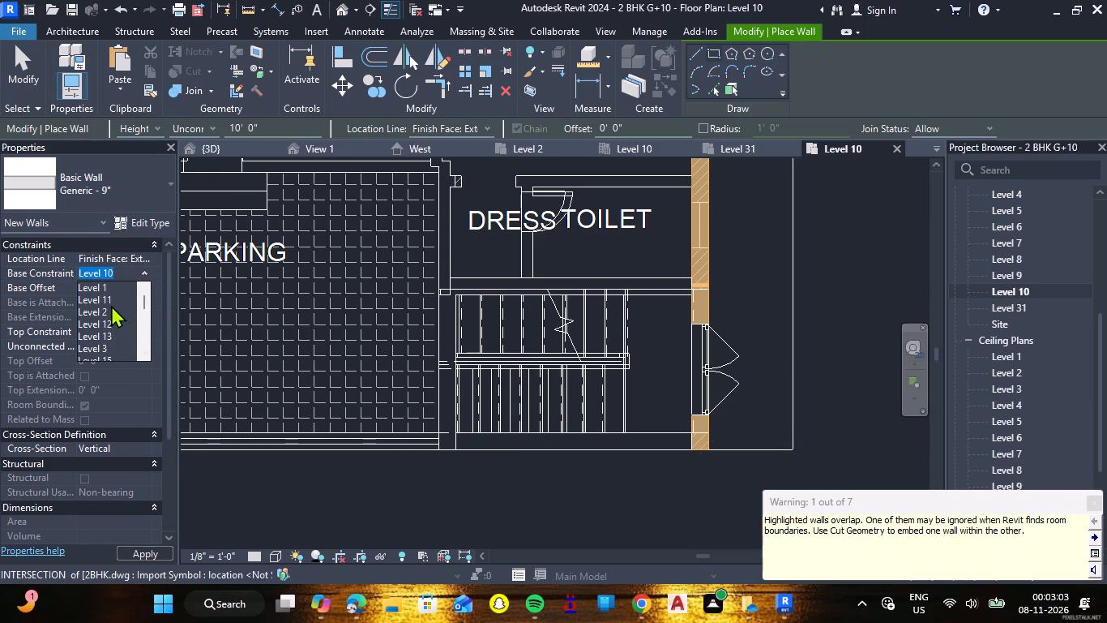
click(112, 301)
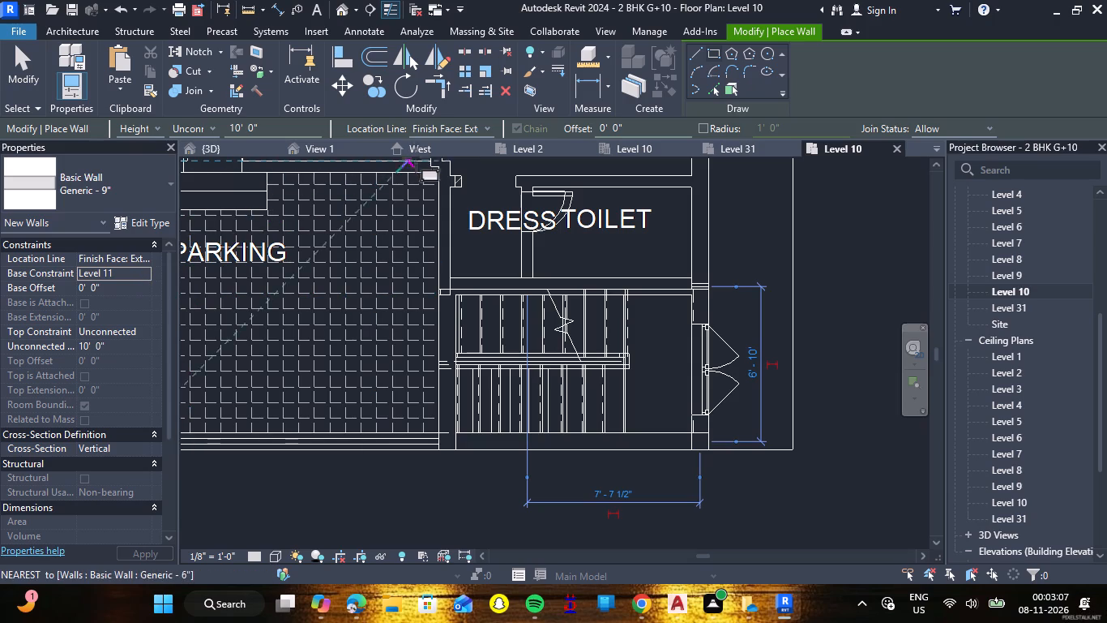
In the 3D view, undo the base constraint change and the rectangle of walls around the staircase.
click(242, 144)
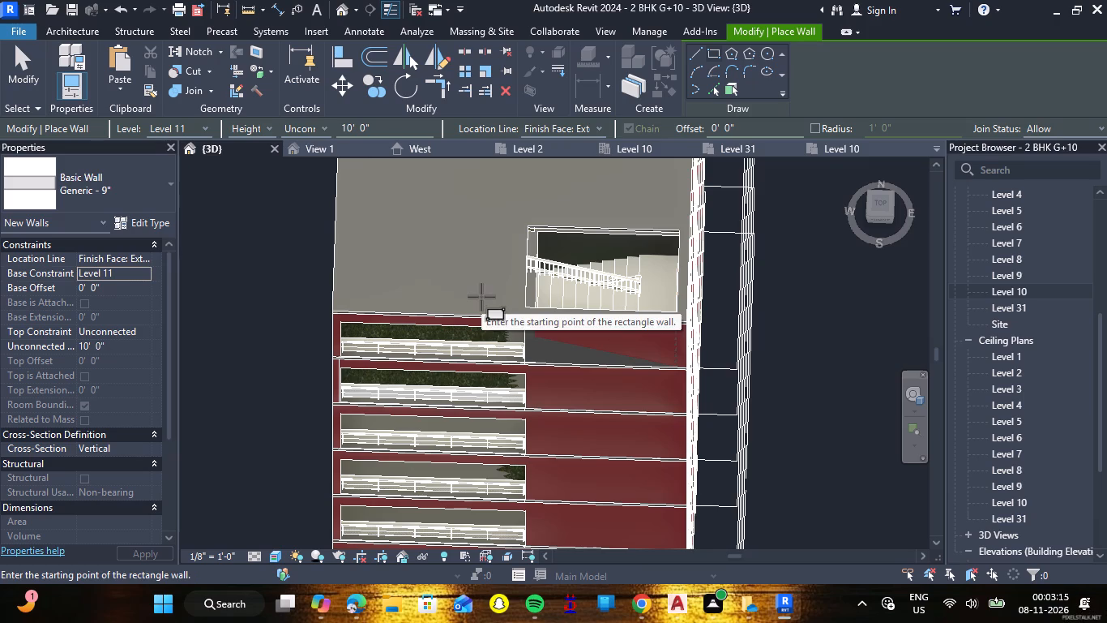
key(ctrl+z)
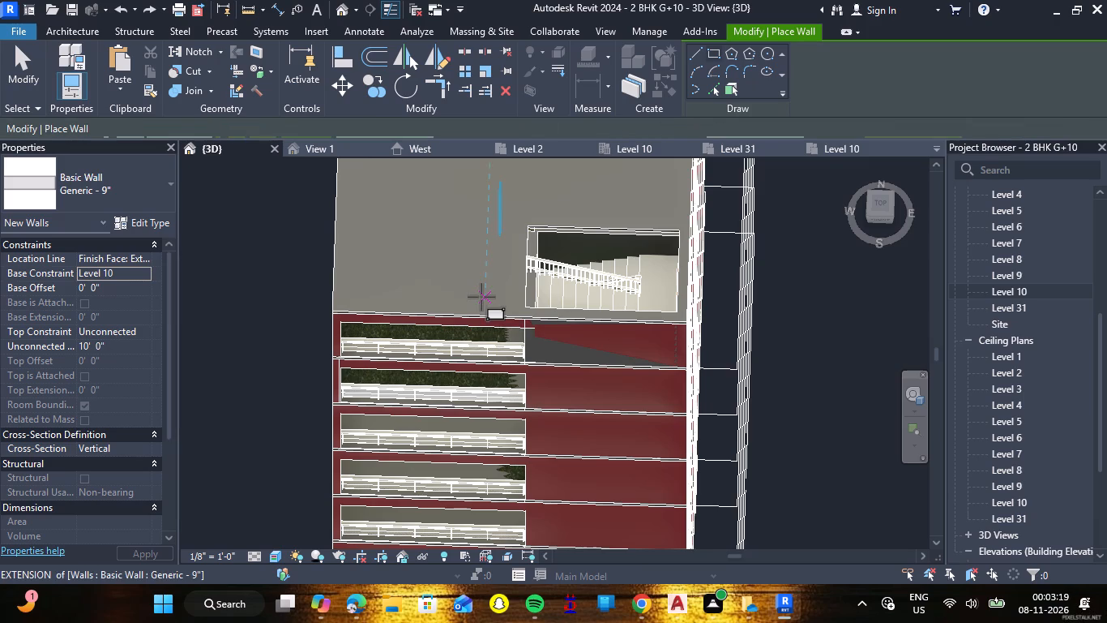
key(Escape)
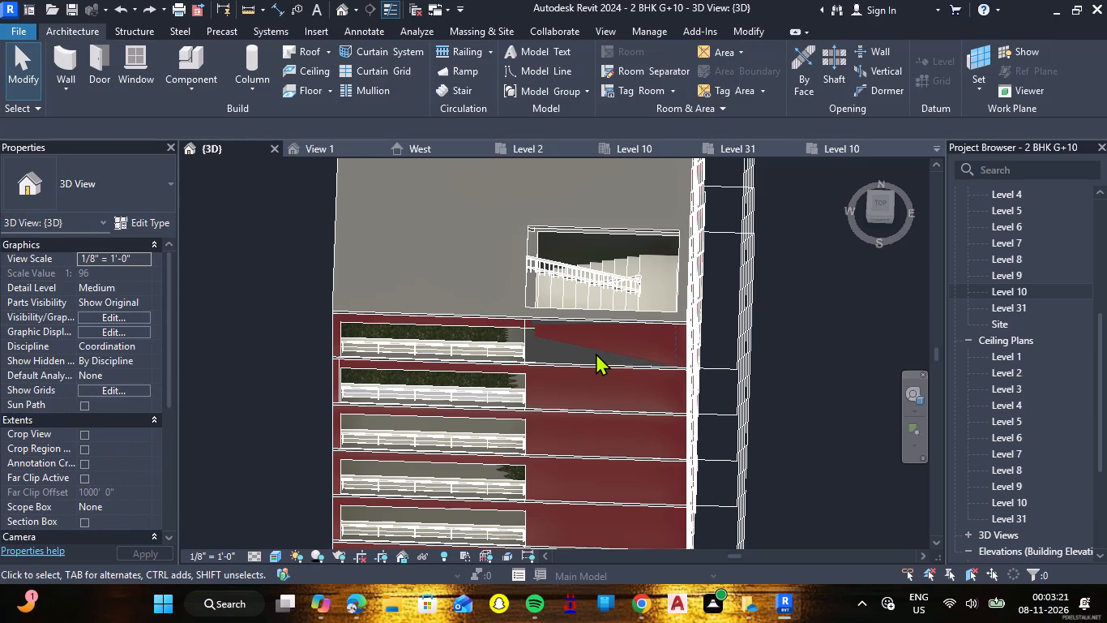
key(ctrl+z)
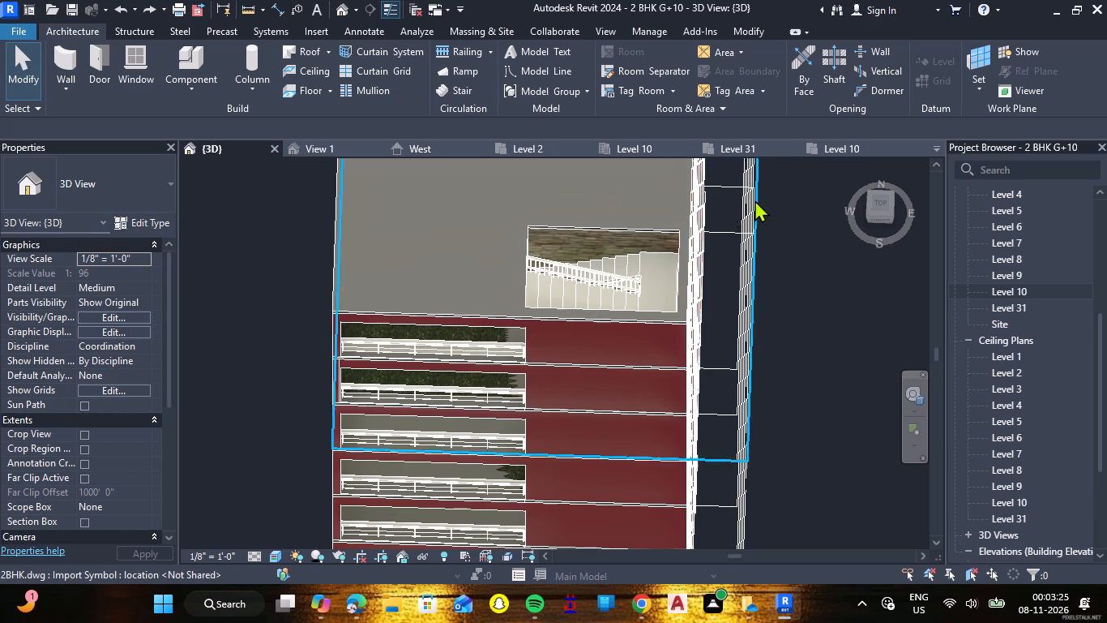
Close the Level 31 view; on the Level 10 structural plan, draw a Generic - 9" wall about 12' long along the staircase's south edge.
click(795, 148)
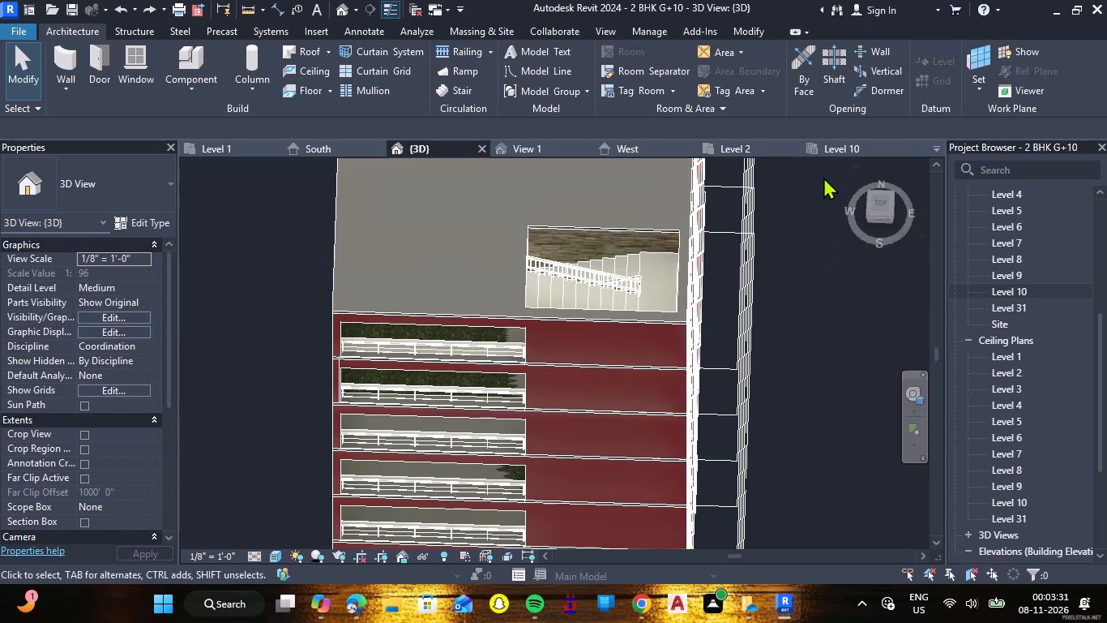
click(830, 154)
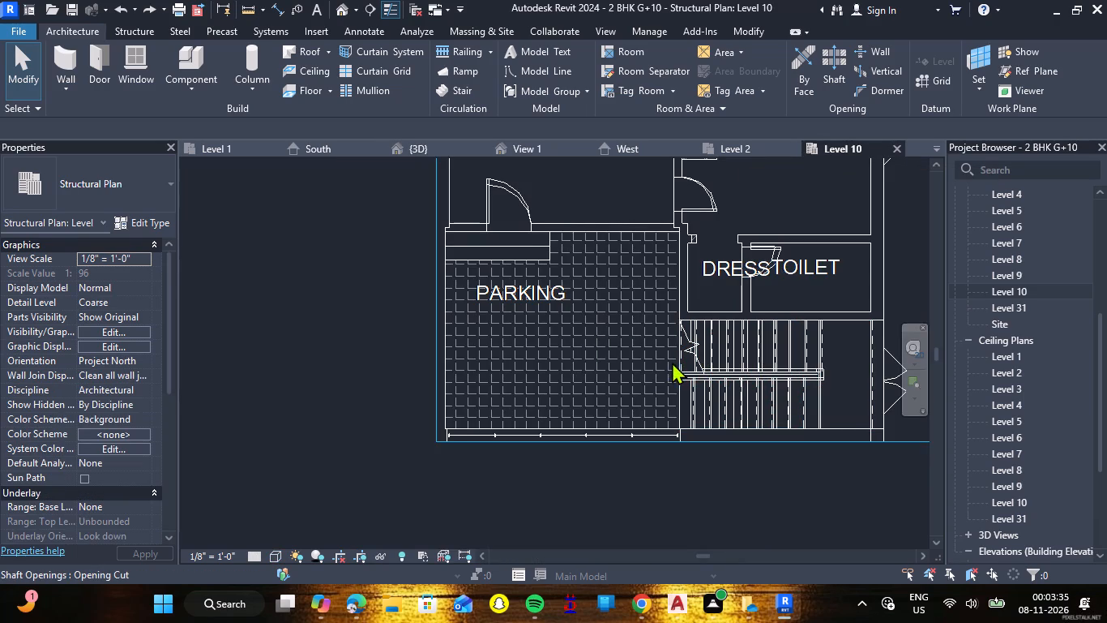
scroll(906, 436, up, 4)
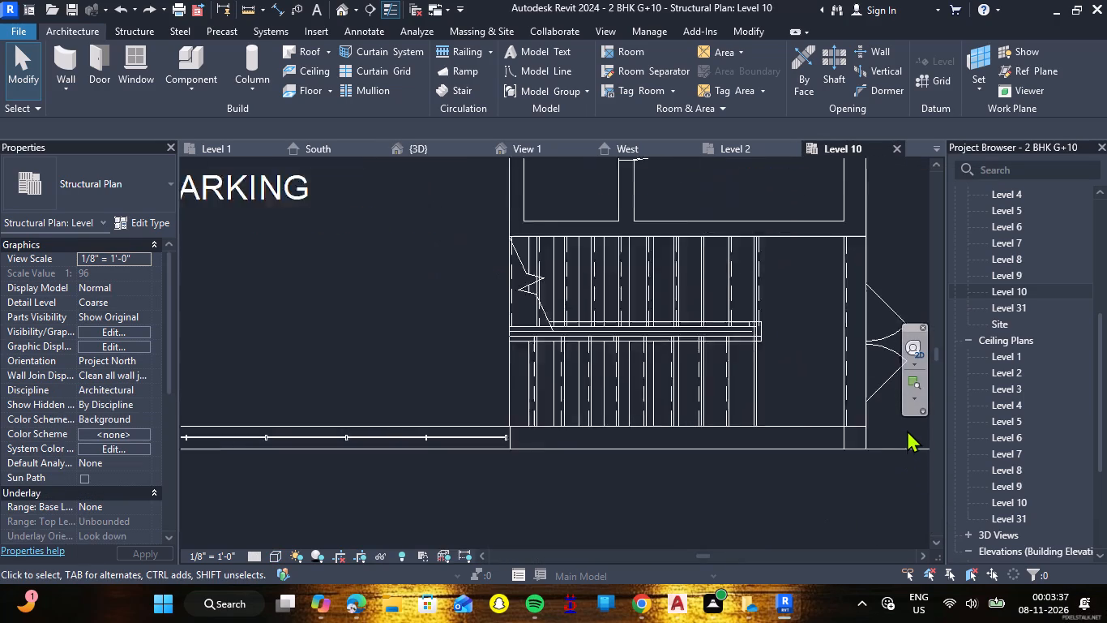
scroll(907, 430, up, 1)
middle_drag(870, 227, 800, 323)
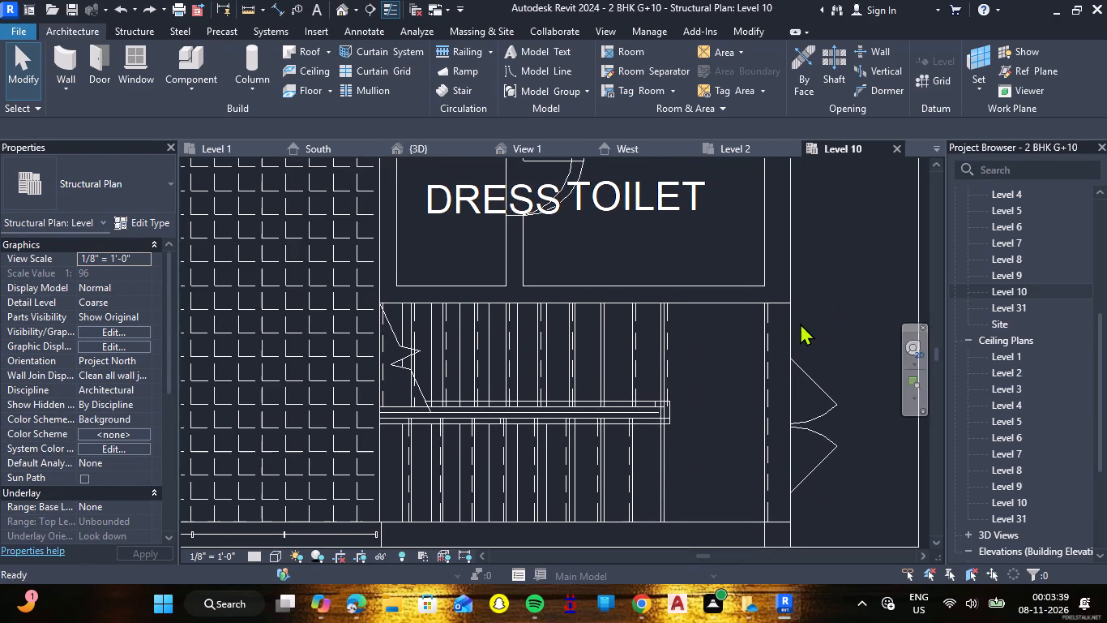
scroll(798, 259, down, 2)
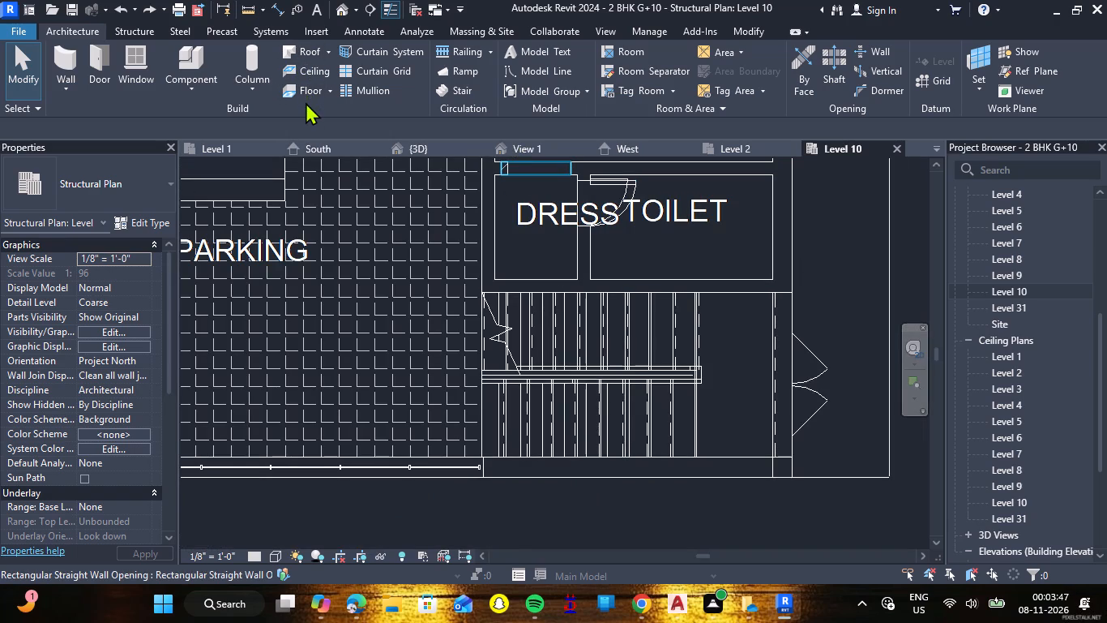
click(74, 62)
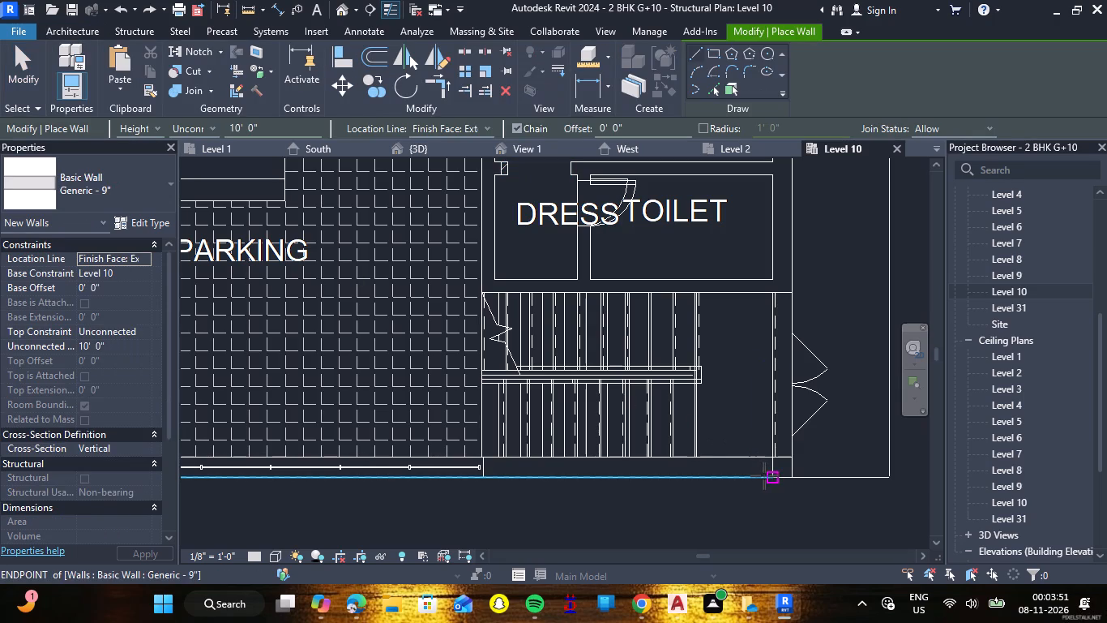
key(Escape)
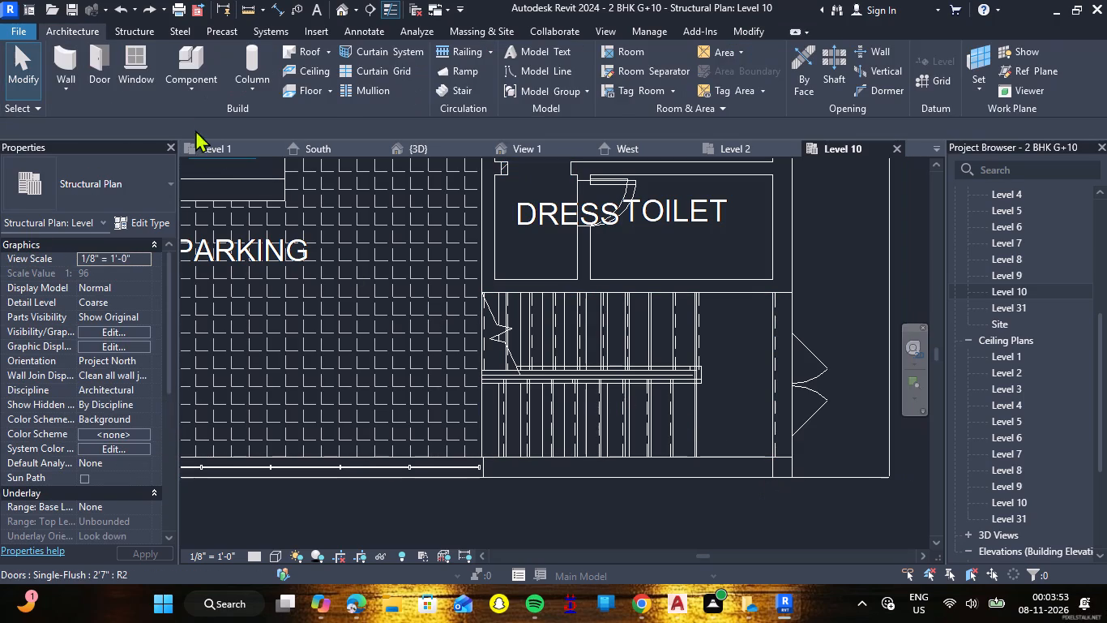
click(59, 50)
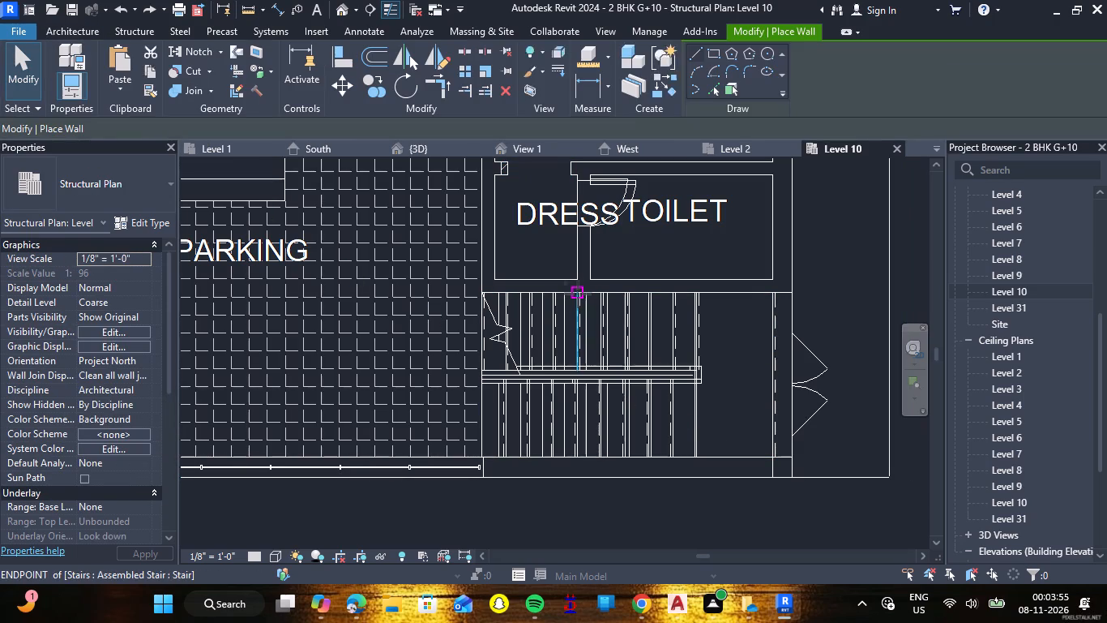
click(486, 478)
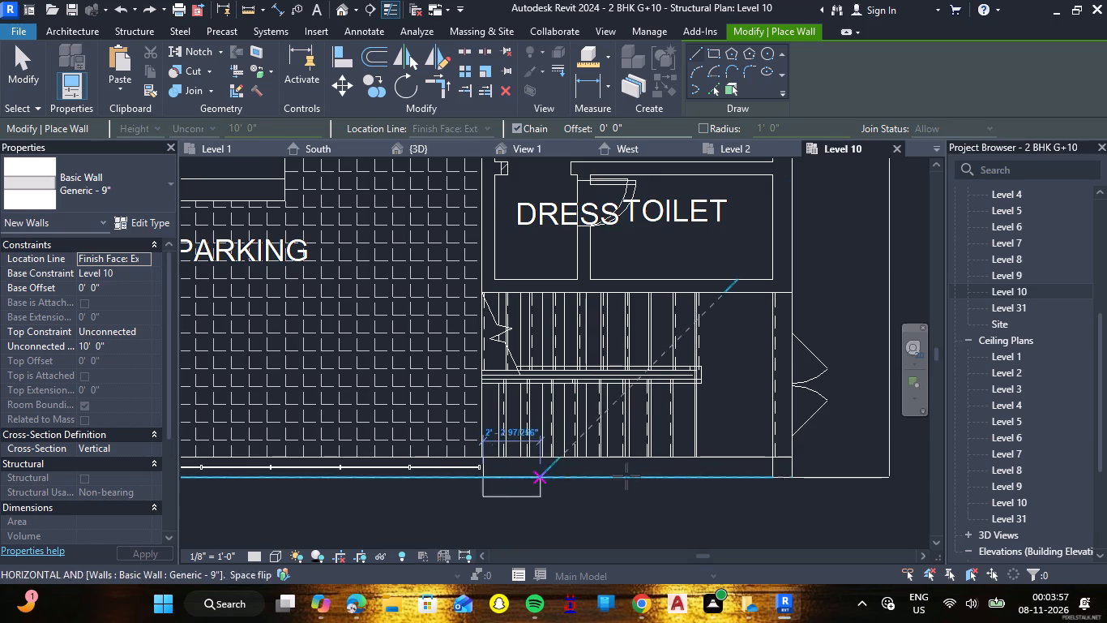
key(Escape)
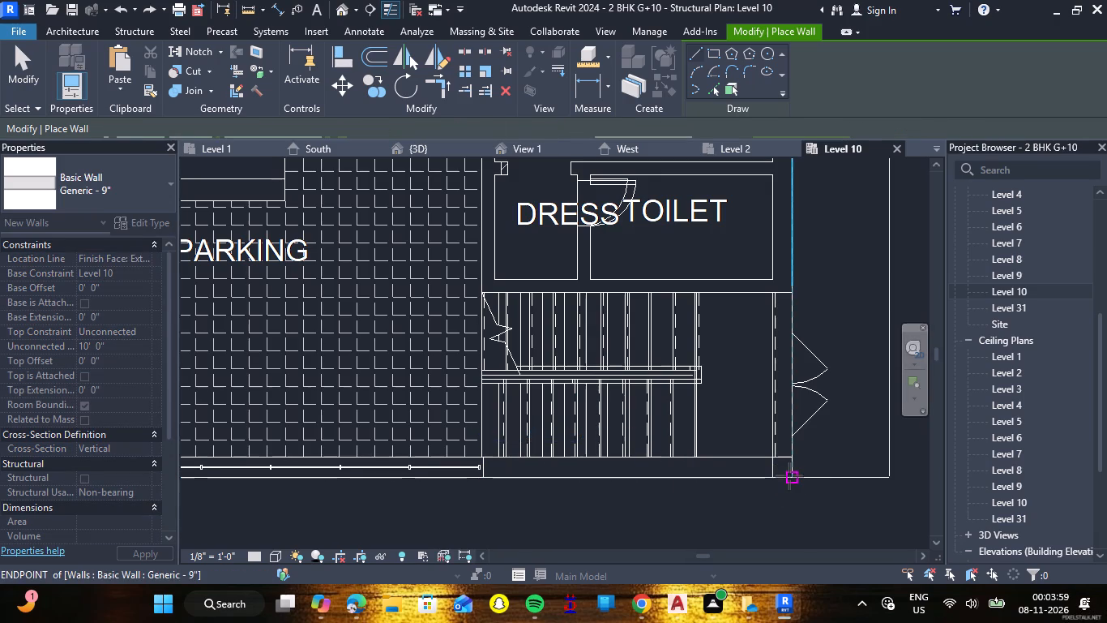
click(789, 476)
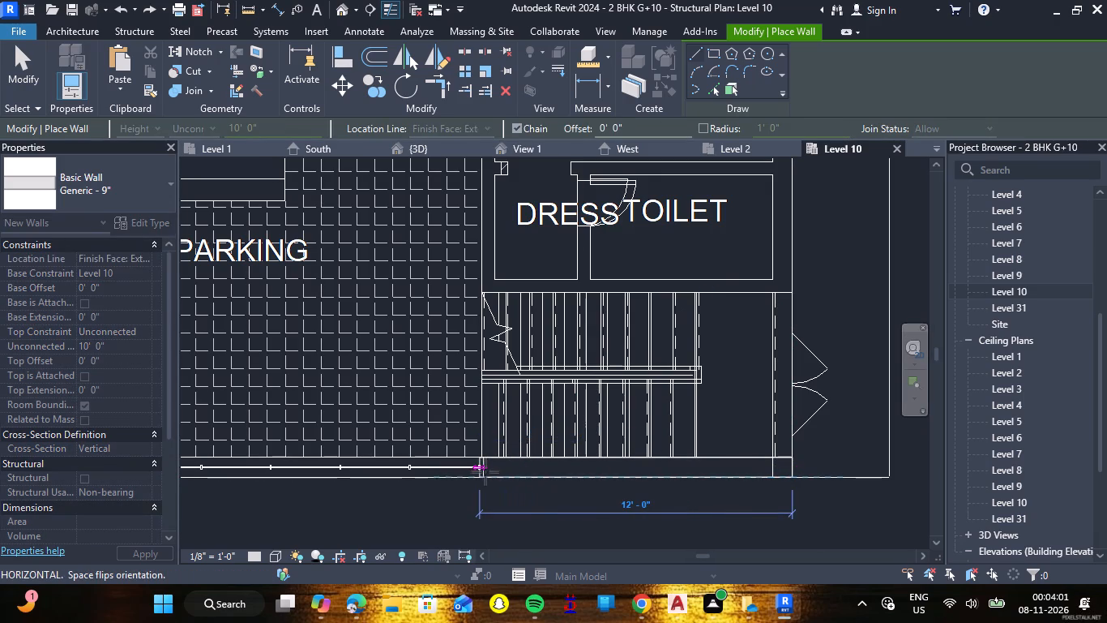
click(489, 474)
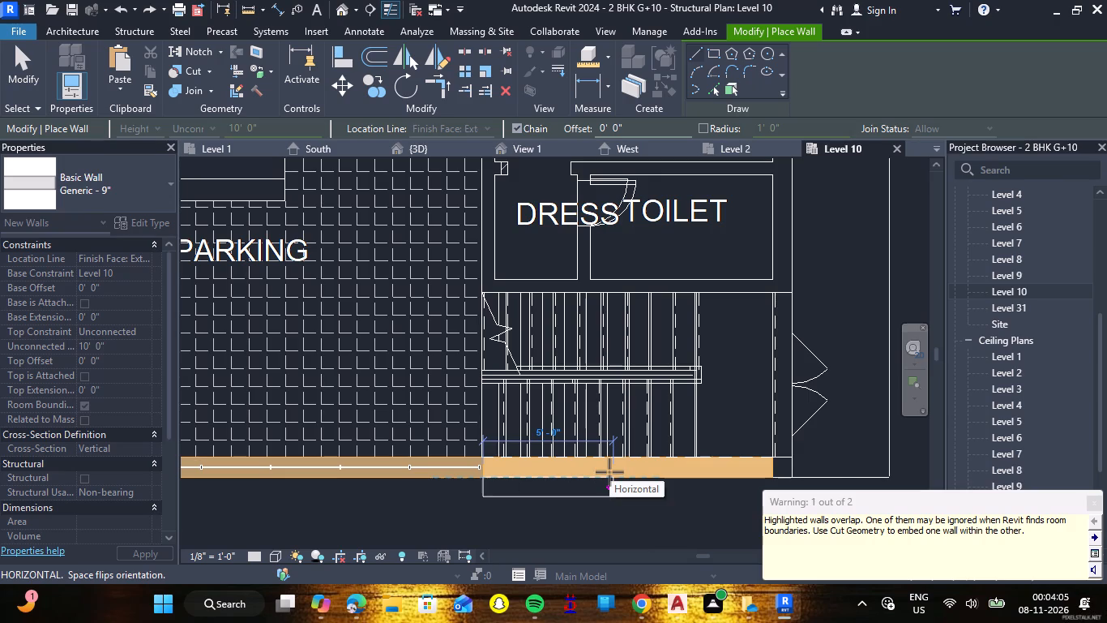
key(Escape)
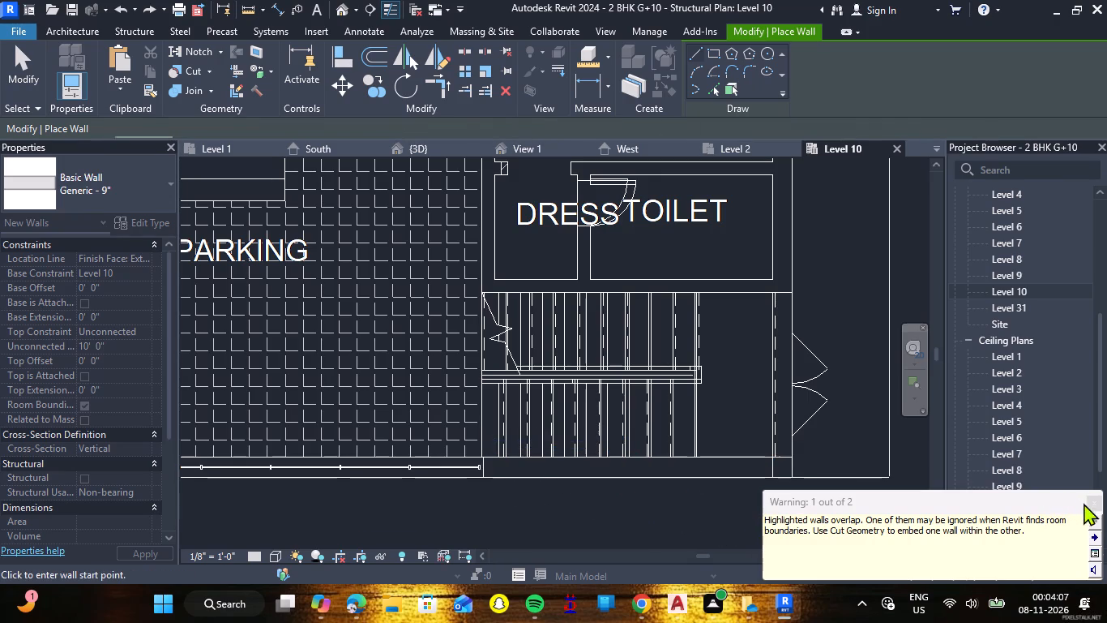
click(1096, 505)
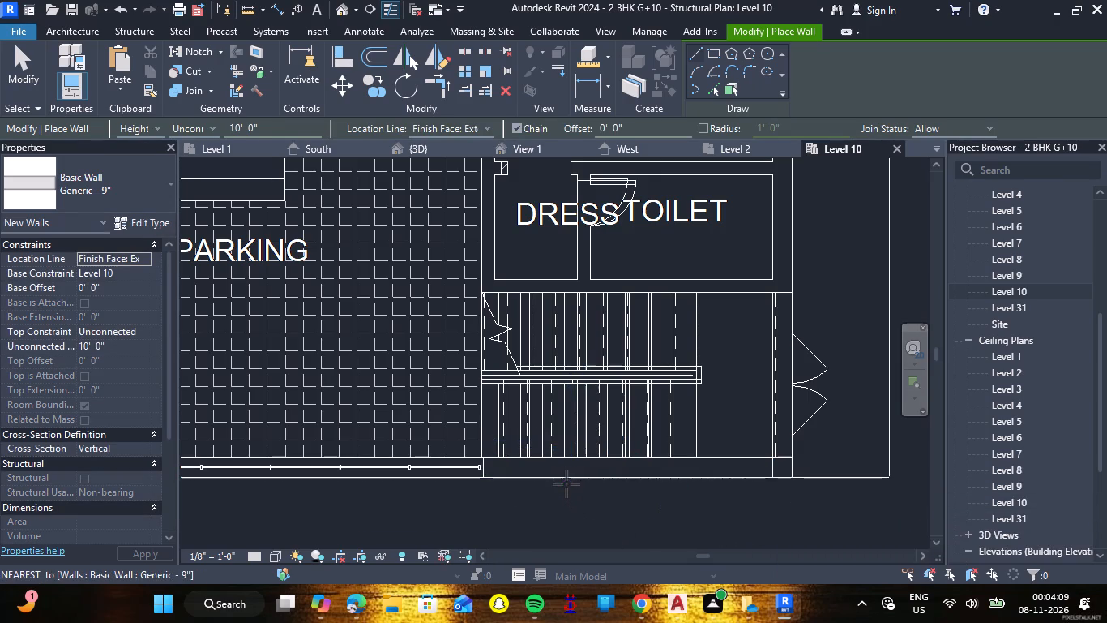
Draw a 10' 0" high Generic - 9" wall with base constraint Level 31 along the staircase's south edge, about 11' 10" long.
click(148, 273)
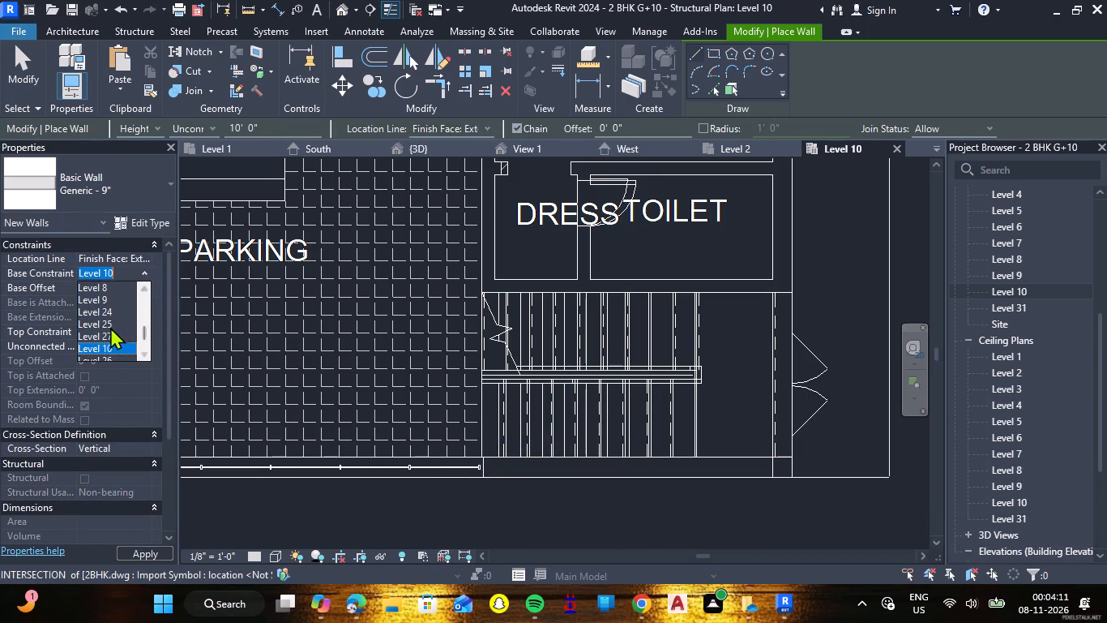
scroll(109, 327, down, 11)
click(108, 346)
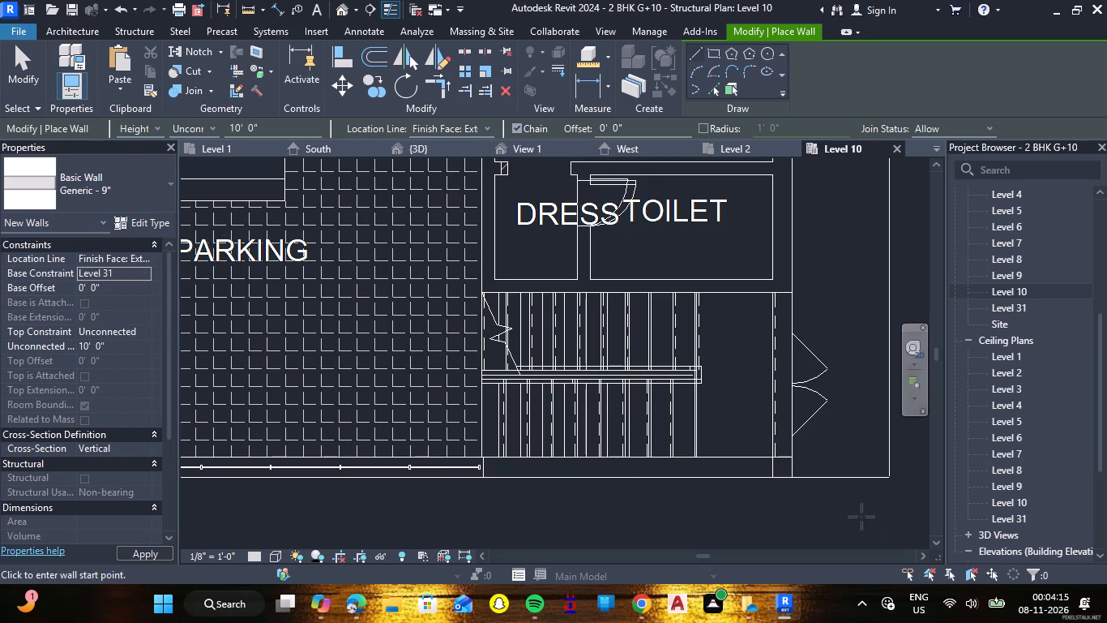
click(795, 477)
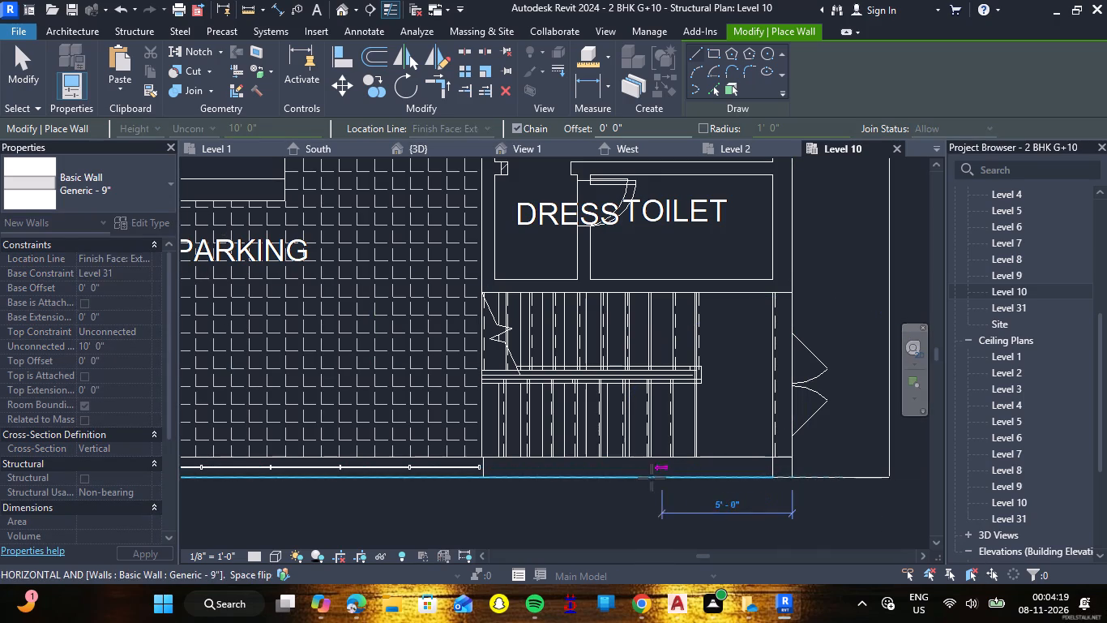
click(485, 479)
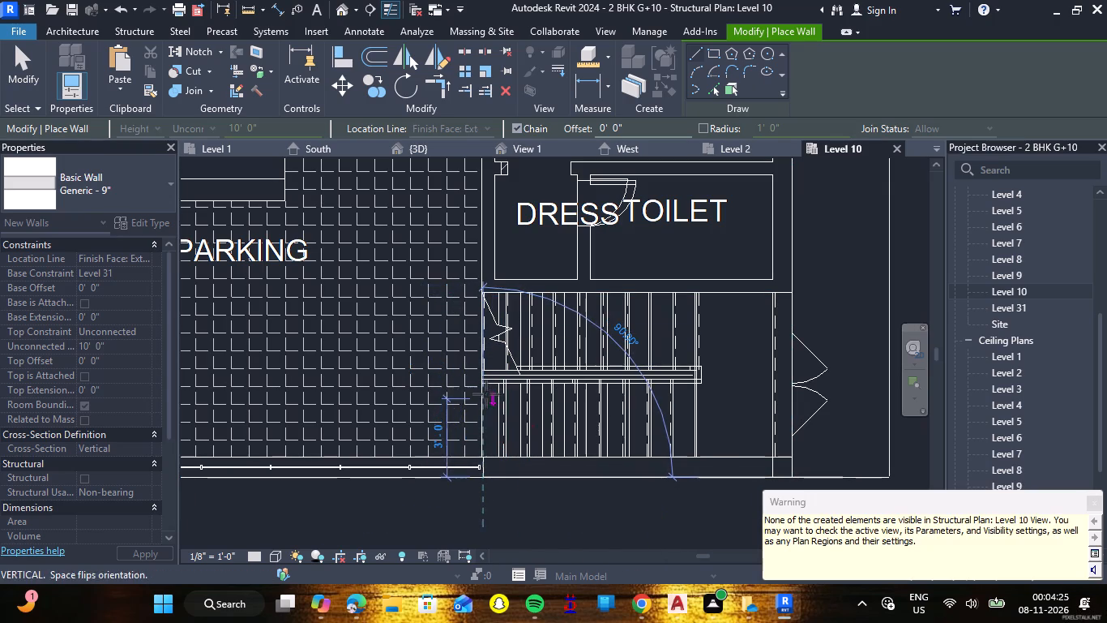
key(Escape)
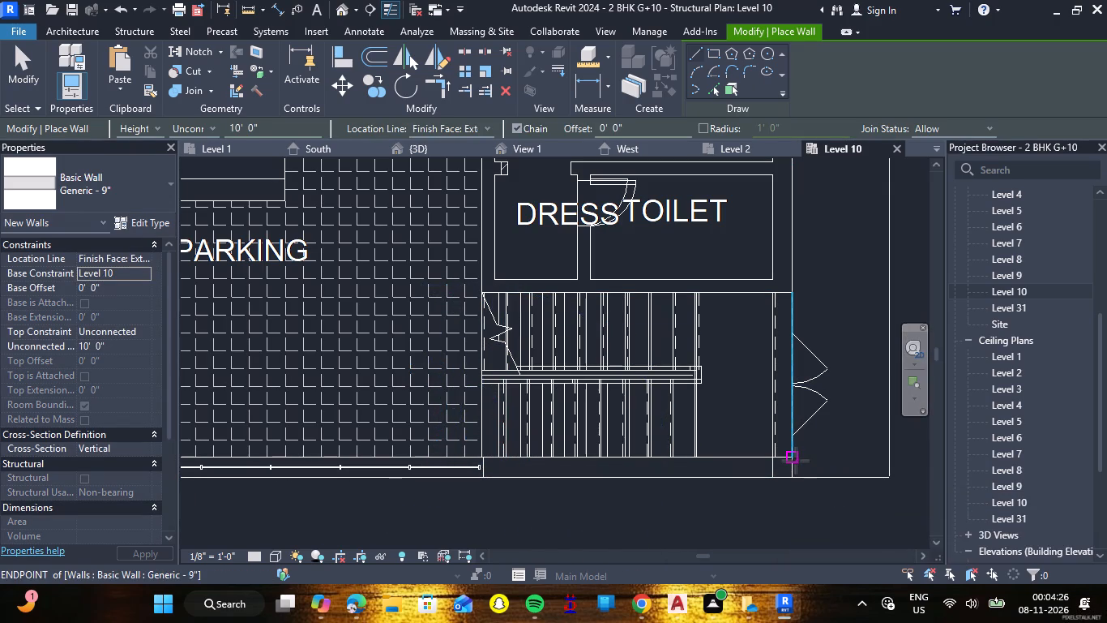
Draw a 10' 0" high Generic - 9" wall with base constraint Level 10 along the staircase's east side, about 6' 11 1/2" long.
click(795, 461)
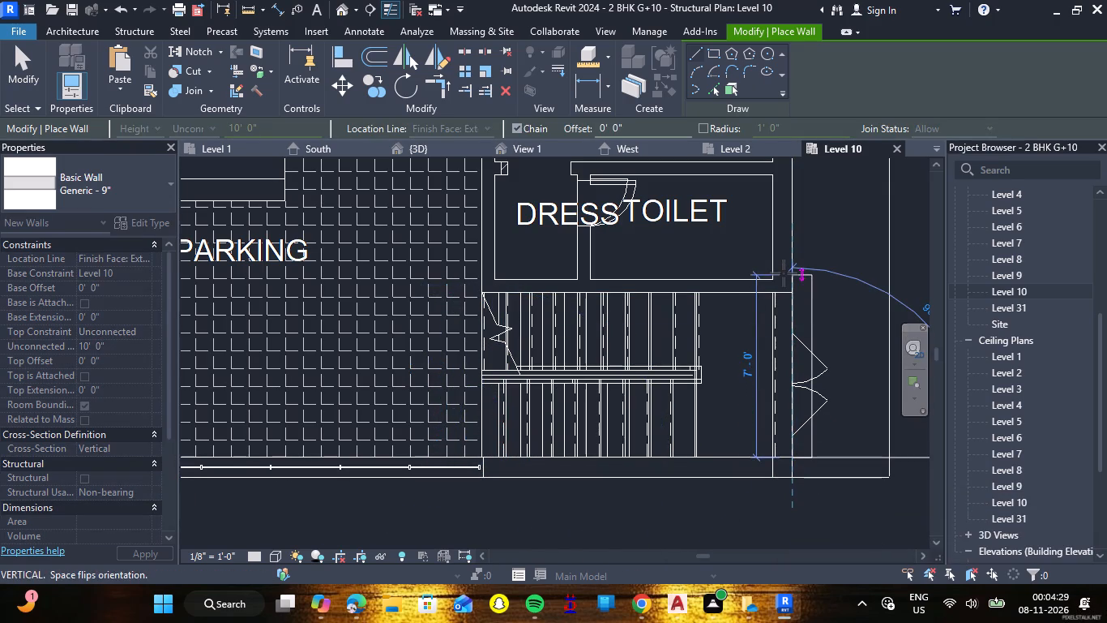
key(Escape)
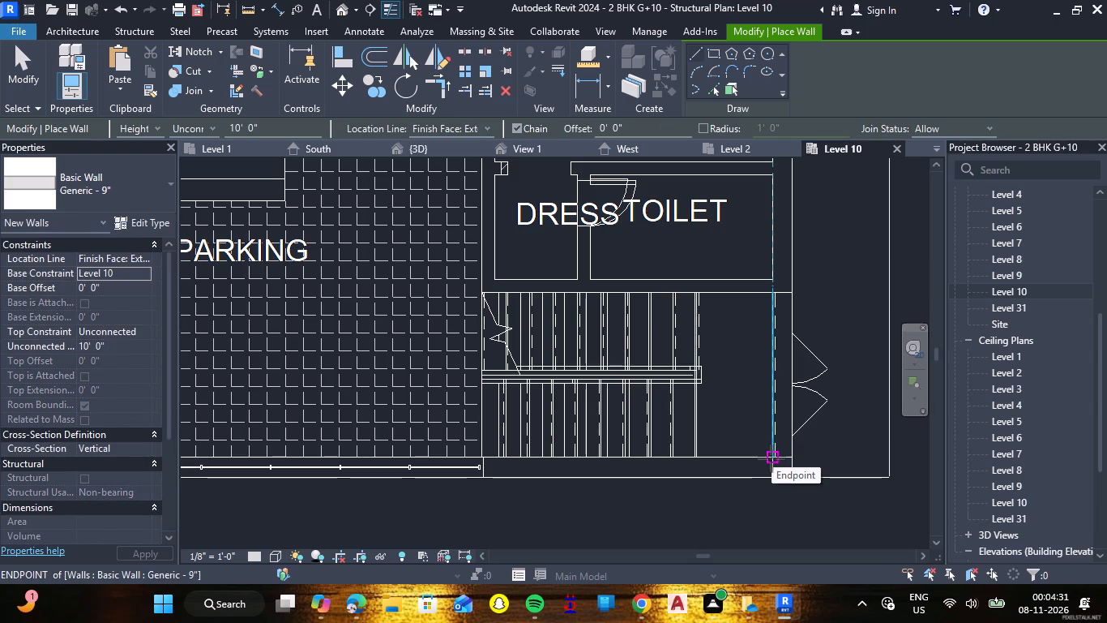
click(771, 458)
click(779, 275)
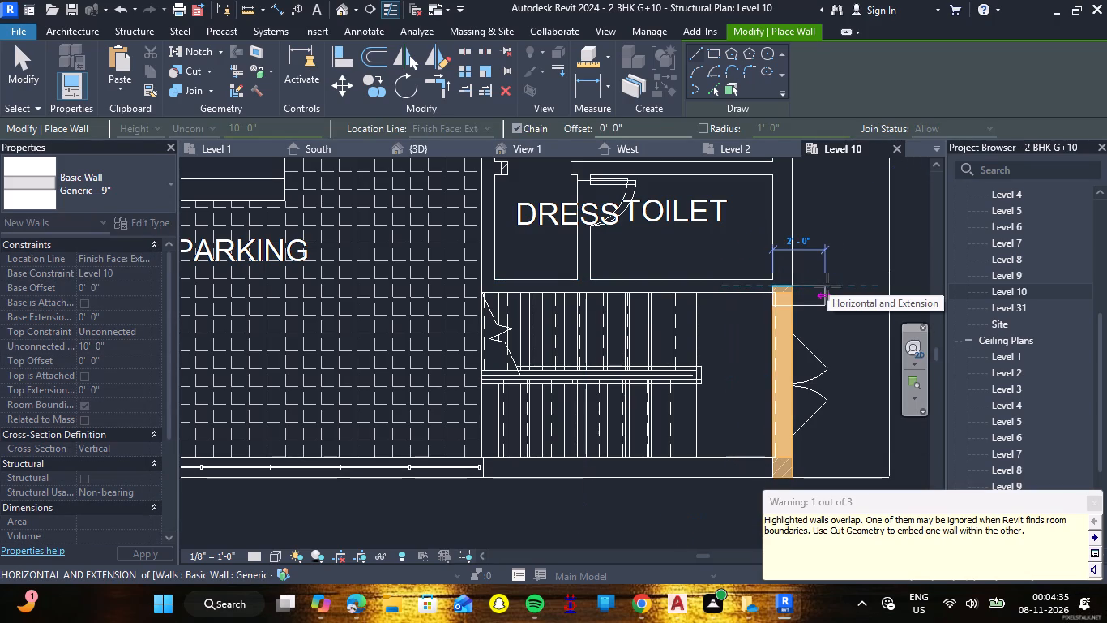
key(Escape)
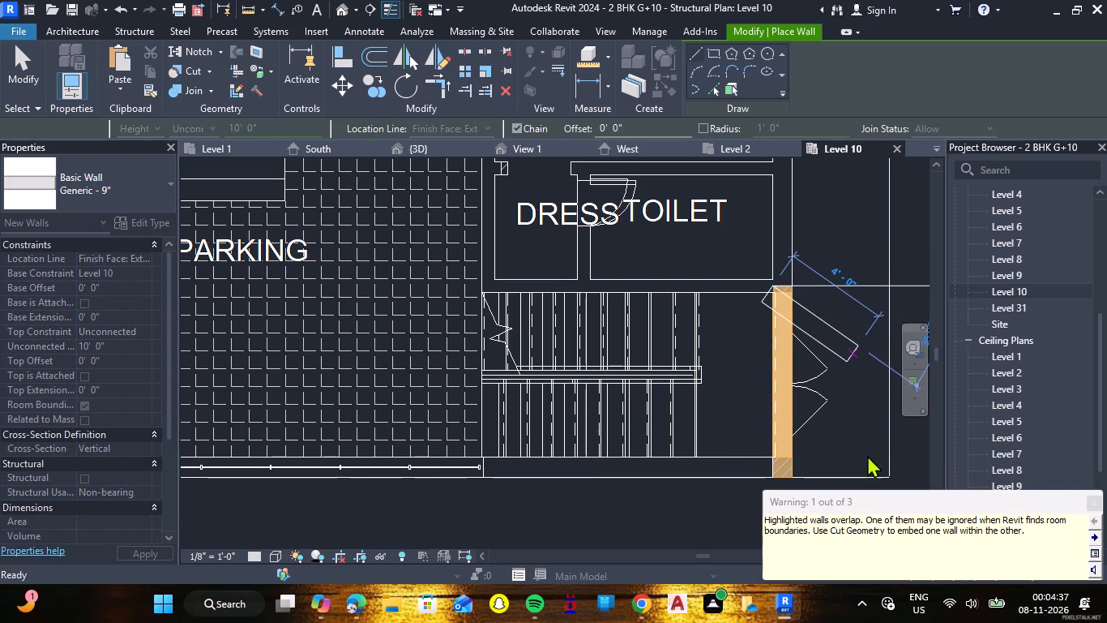
click(1092, 500)
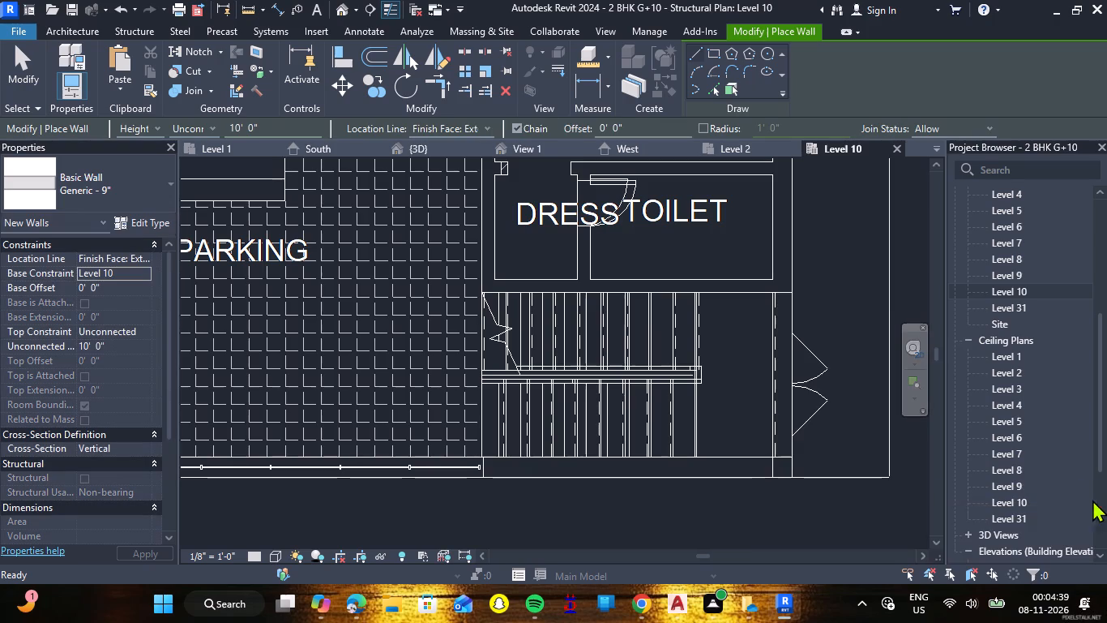
key(Escape)
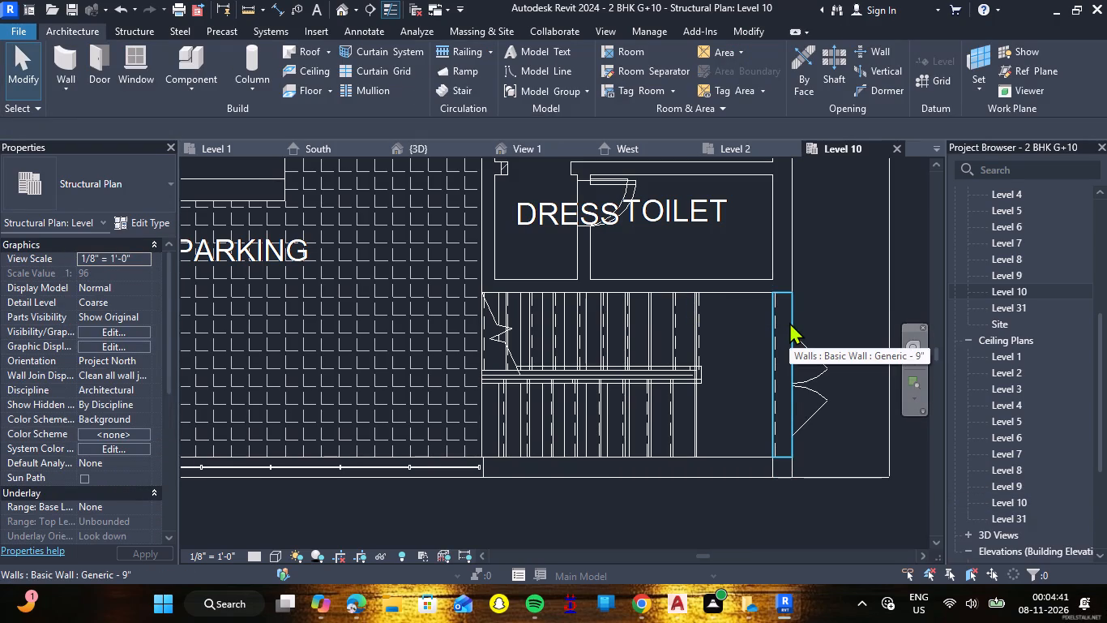
Set the base constraint of the new Generic - 9" wall on the staircase's east side to Level 31.
click(789, 322)
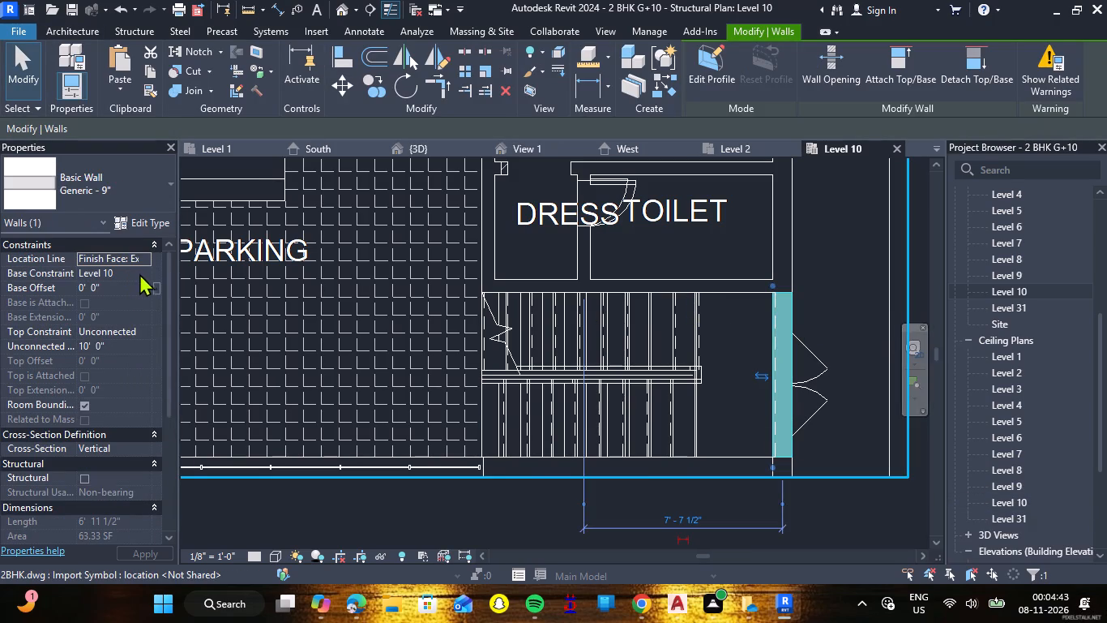
click(146, 273)
scroll(111, 328, down, 15)
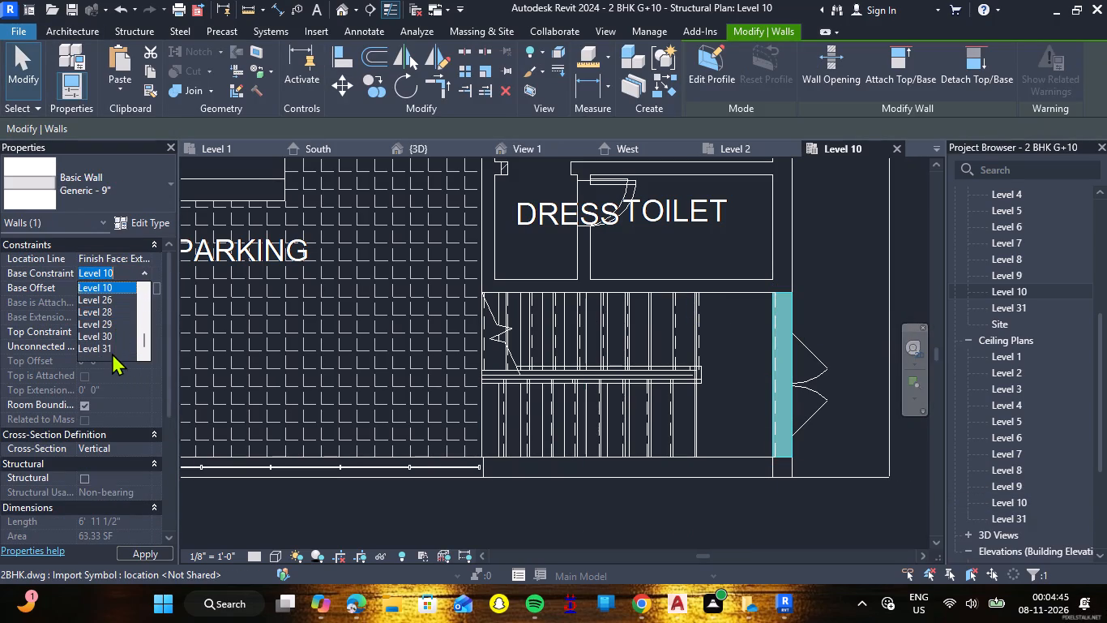
click(112, 353)
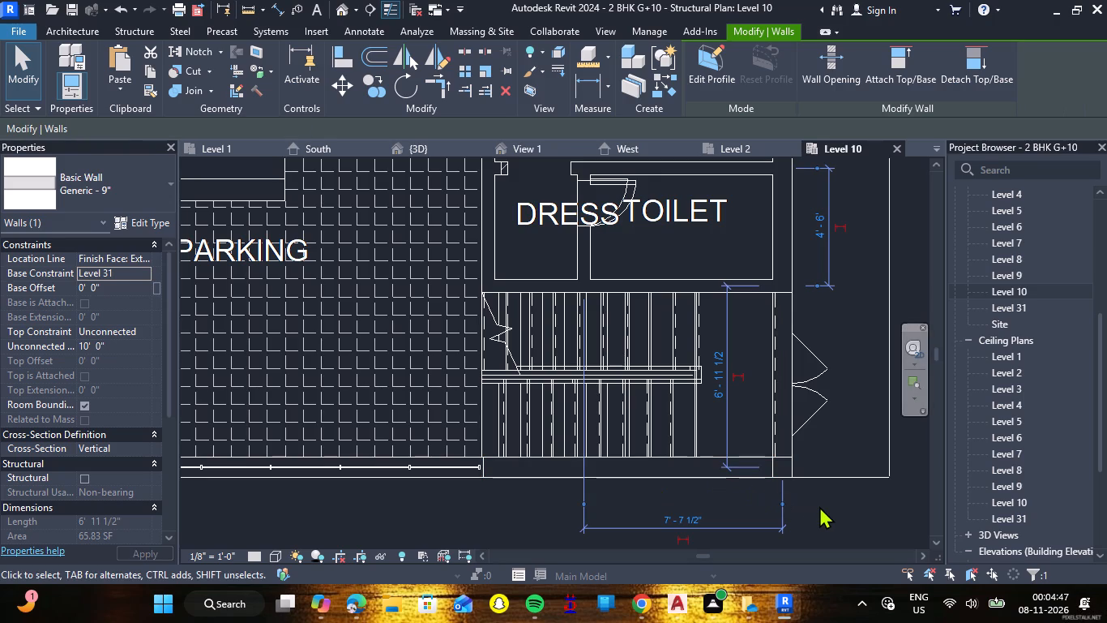
Draw a 10' 0" high Generic - 6" wall with base constraint Level 10 along the staircase's north edge, about 11' 3 1/2" long.
click(819, 506)
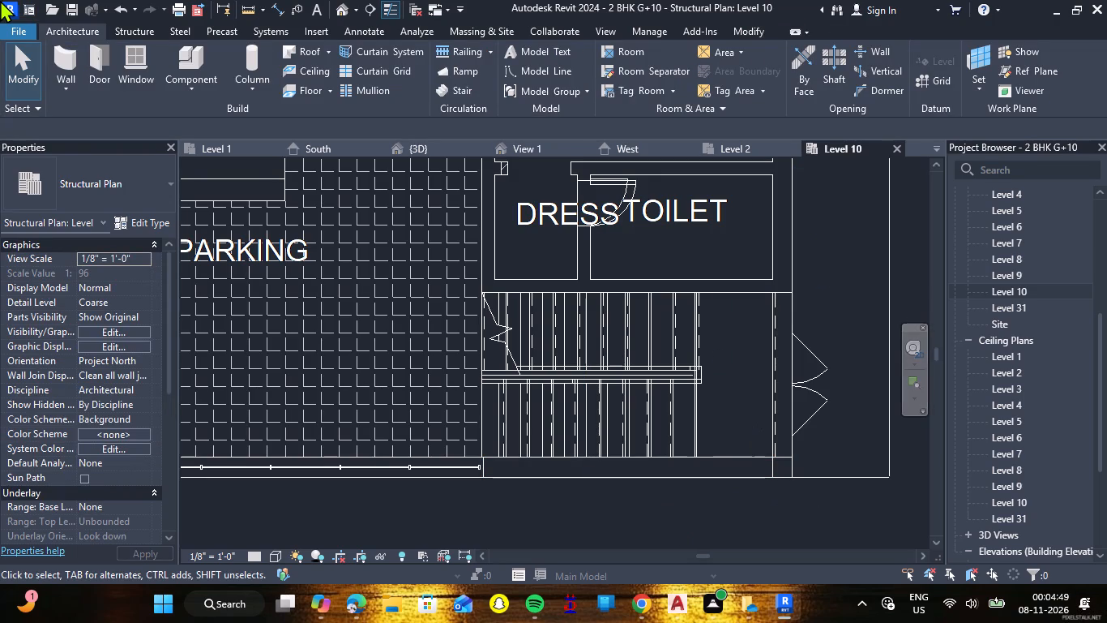
click(70, 94)
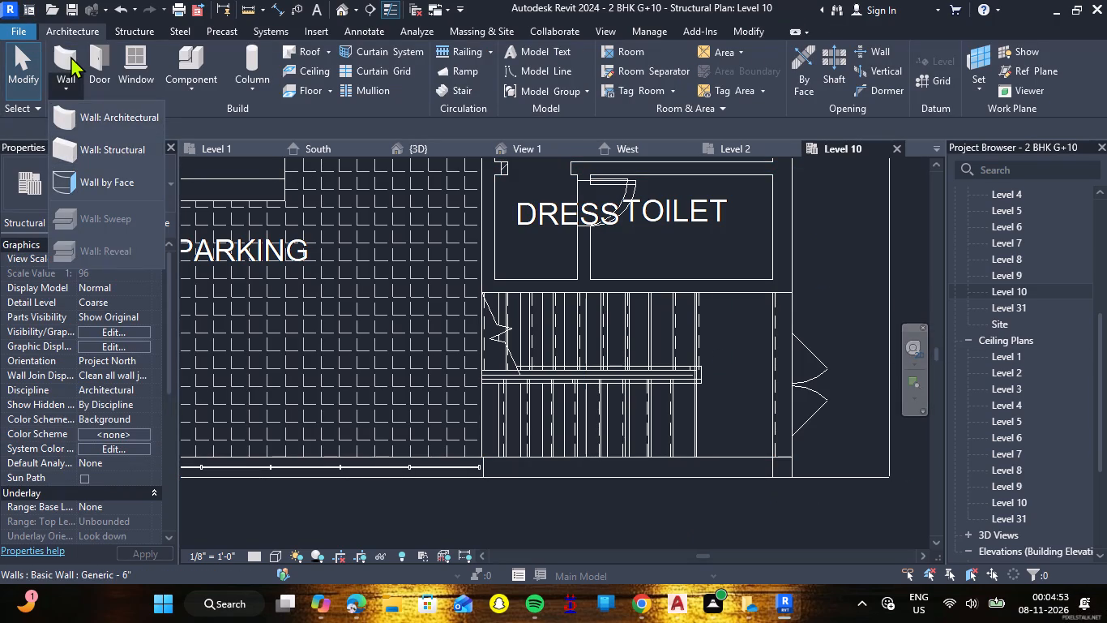
click(71, 56)
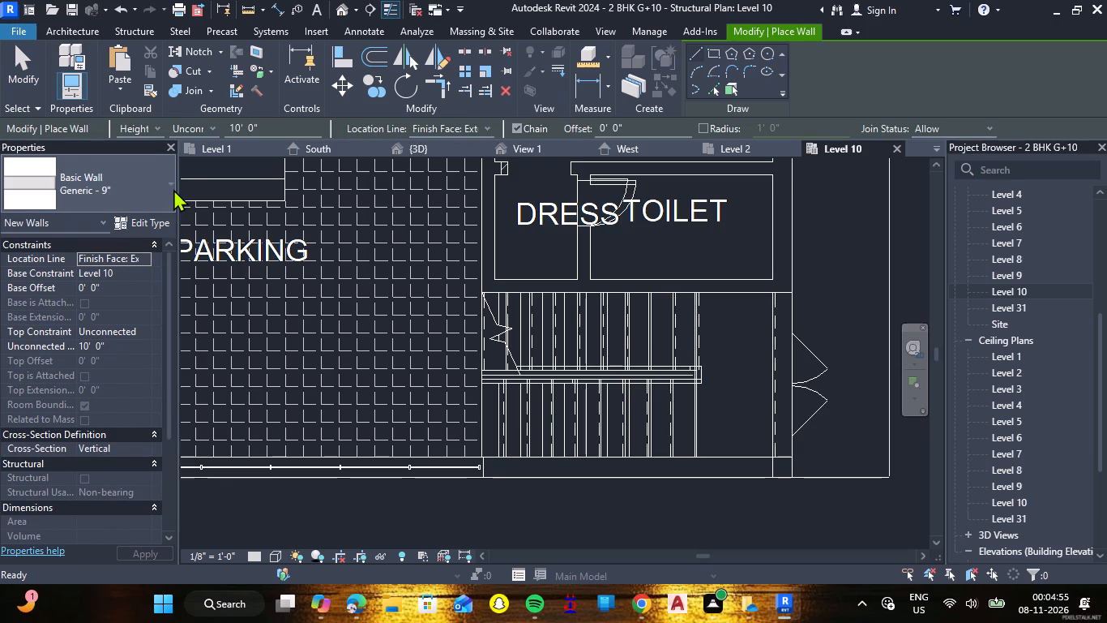
click(173, 189)
scroll(127, 279, up, 3)
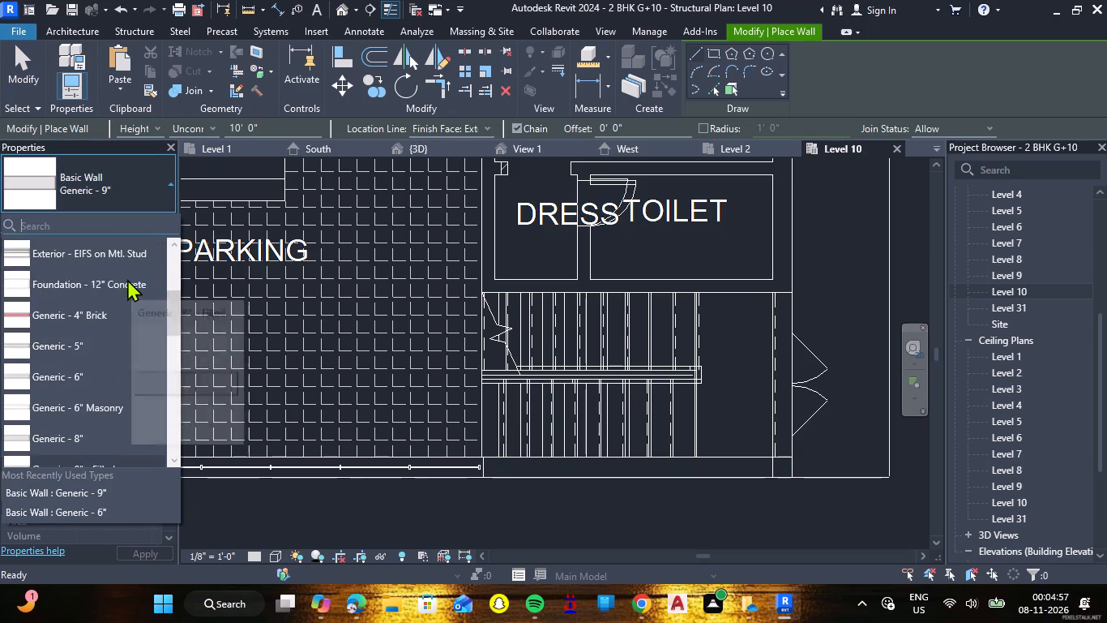
click(104, 368)
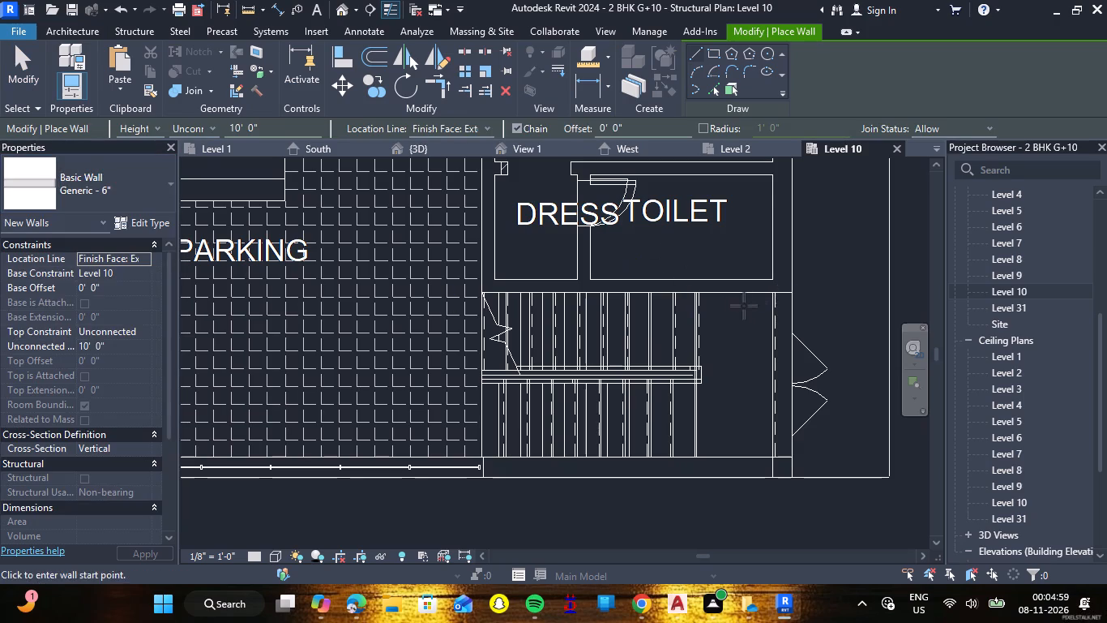
click(776, 293)
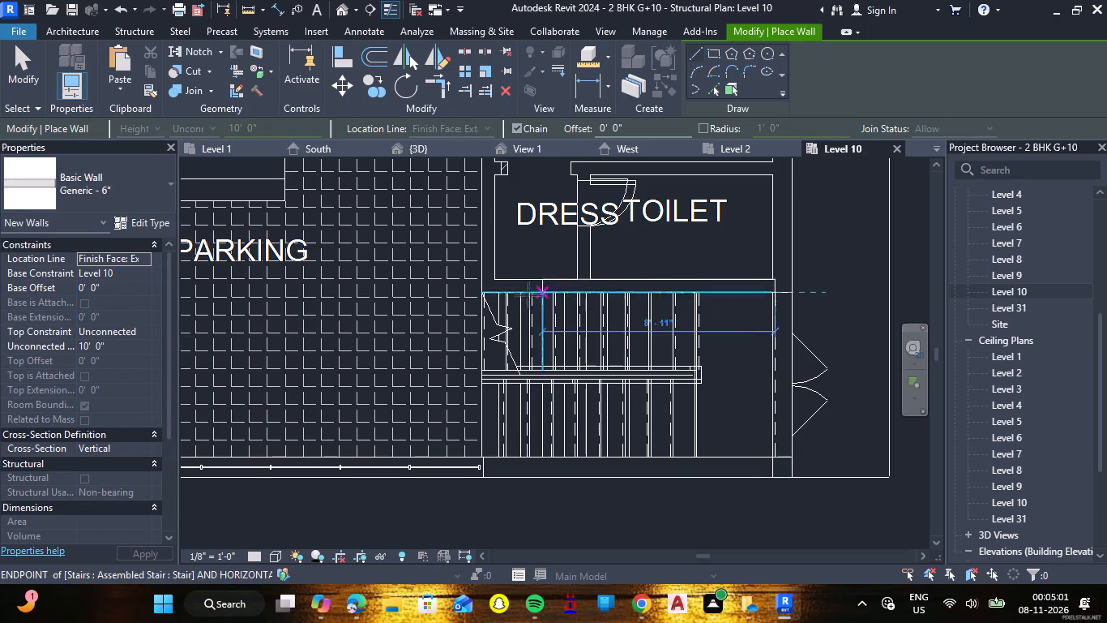
click(482, 290)
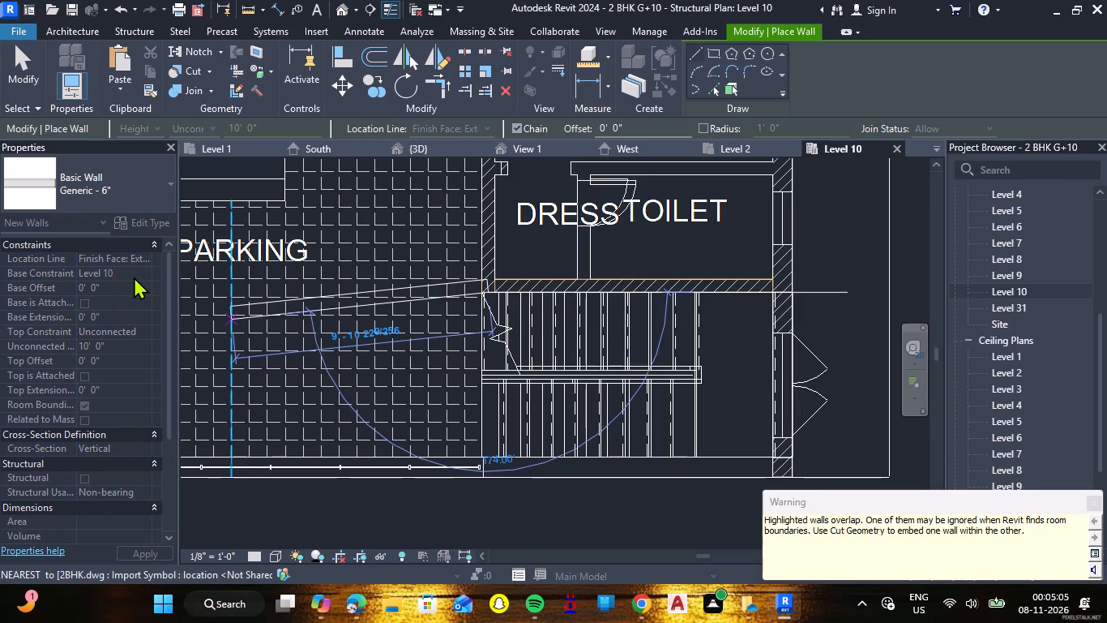
key(Escape)
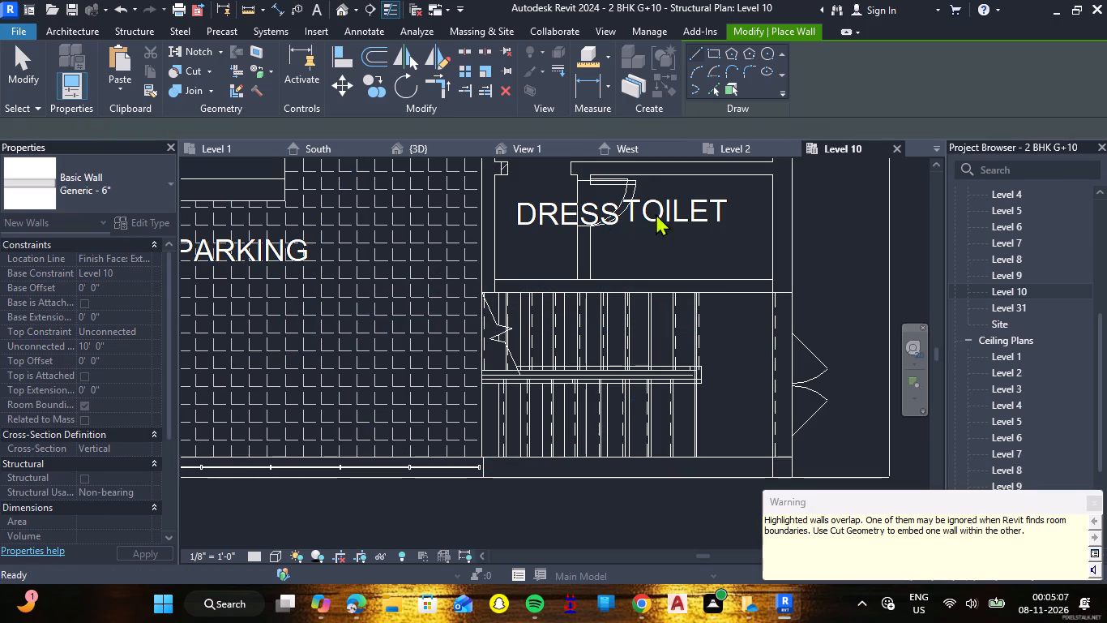
key(Escape)
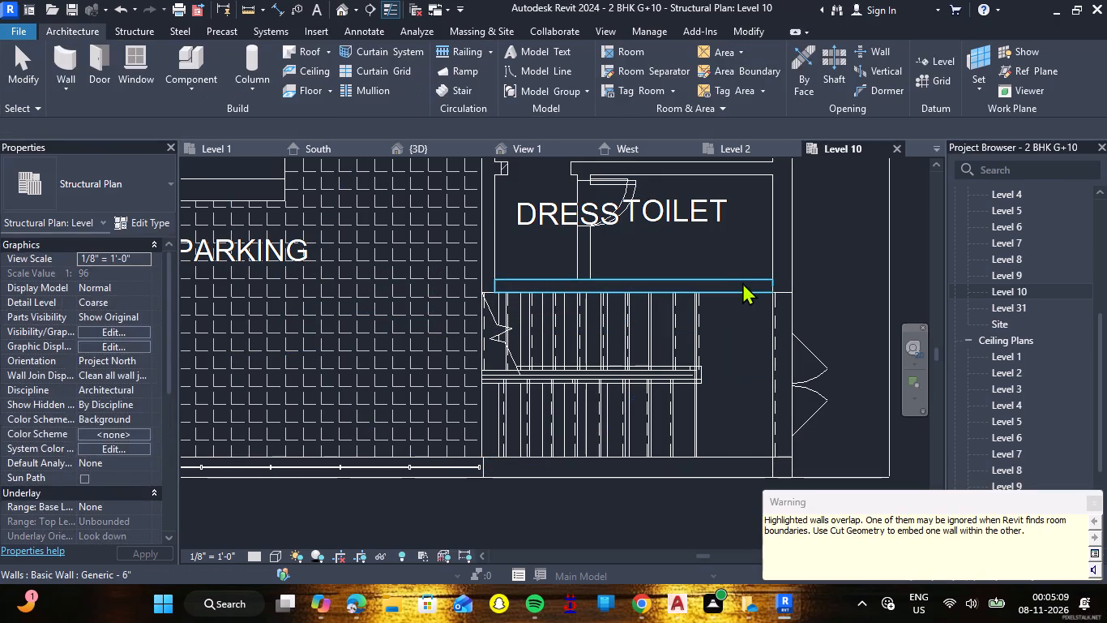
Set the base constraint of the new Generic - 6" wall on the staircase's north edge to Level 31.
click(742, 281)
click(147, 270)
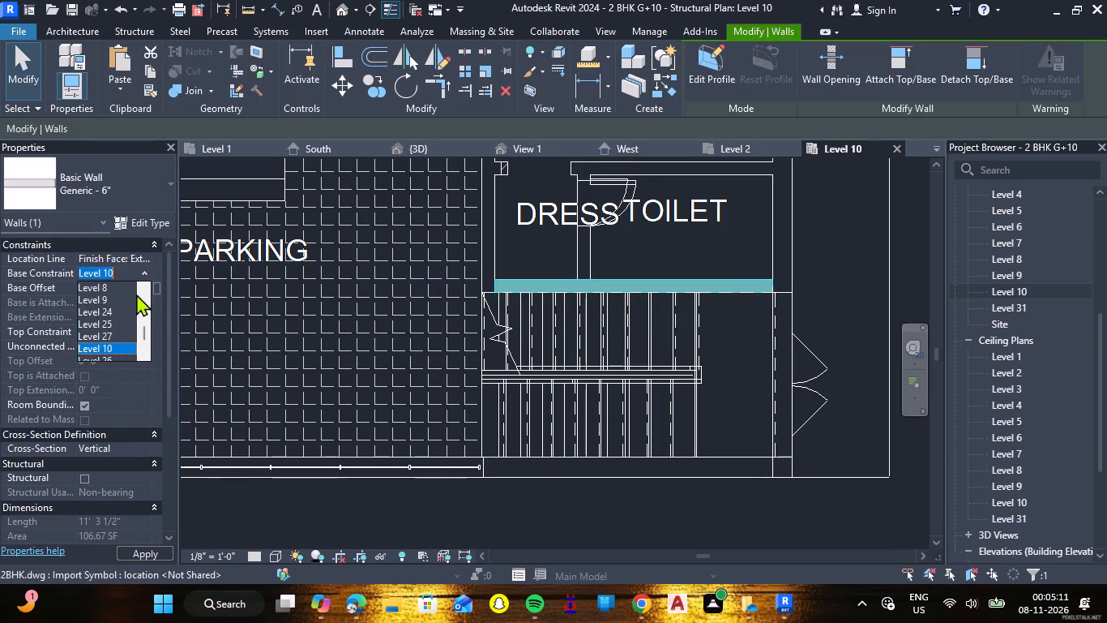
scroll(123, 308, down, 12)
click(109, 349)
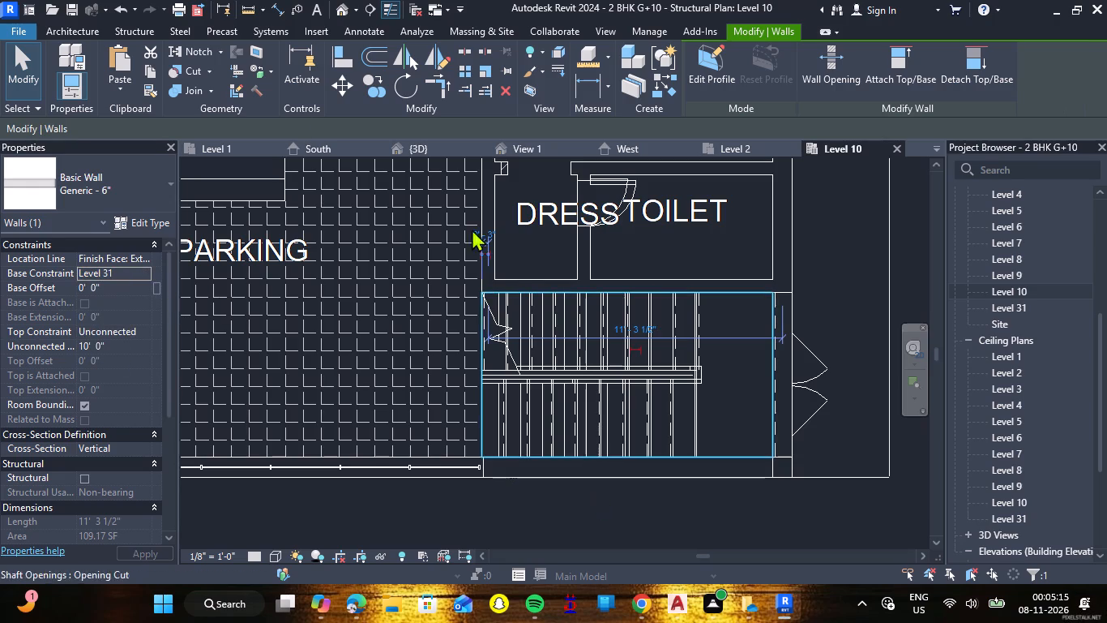
Examine the new staircase walls above the roof in the 3D view.
click(446, 148)
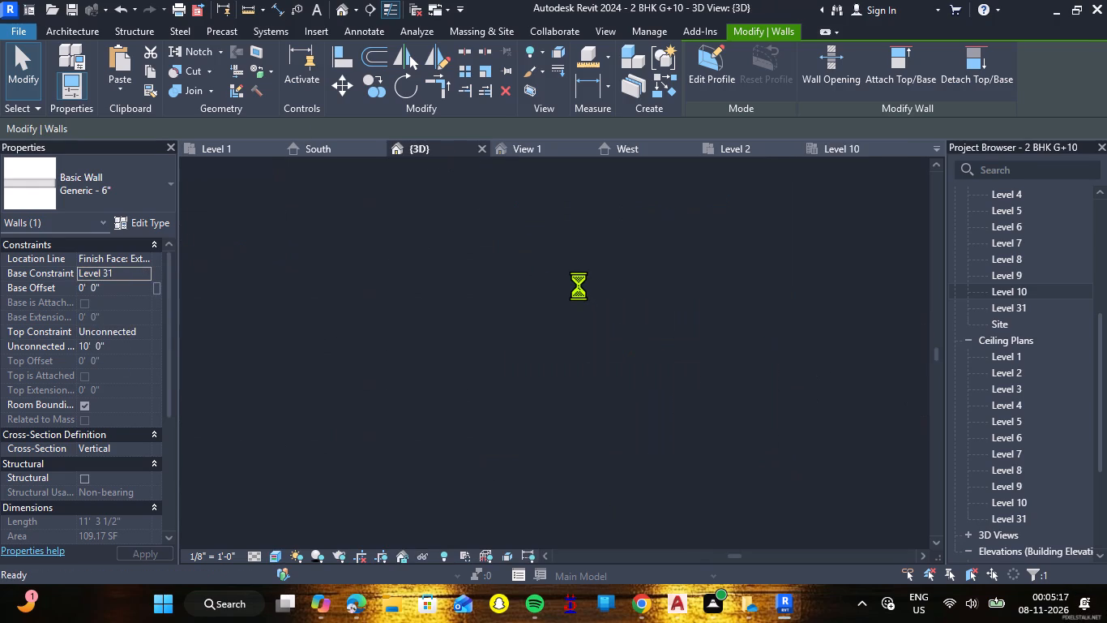
scroll(587, 285, down, 5)
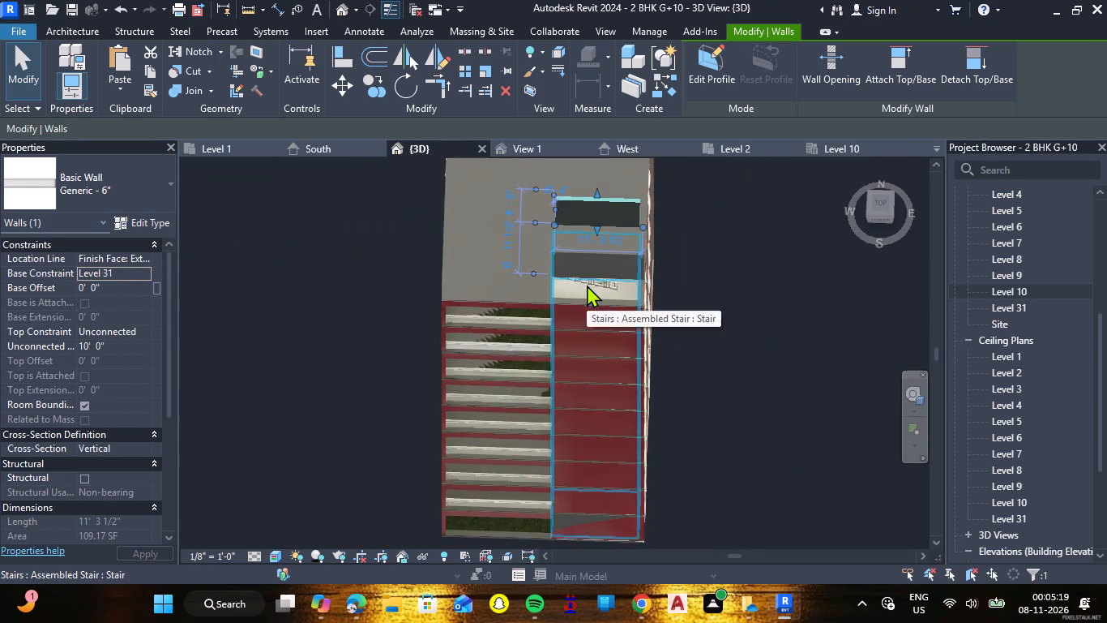
click(626, 187)
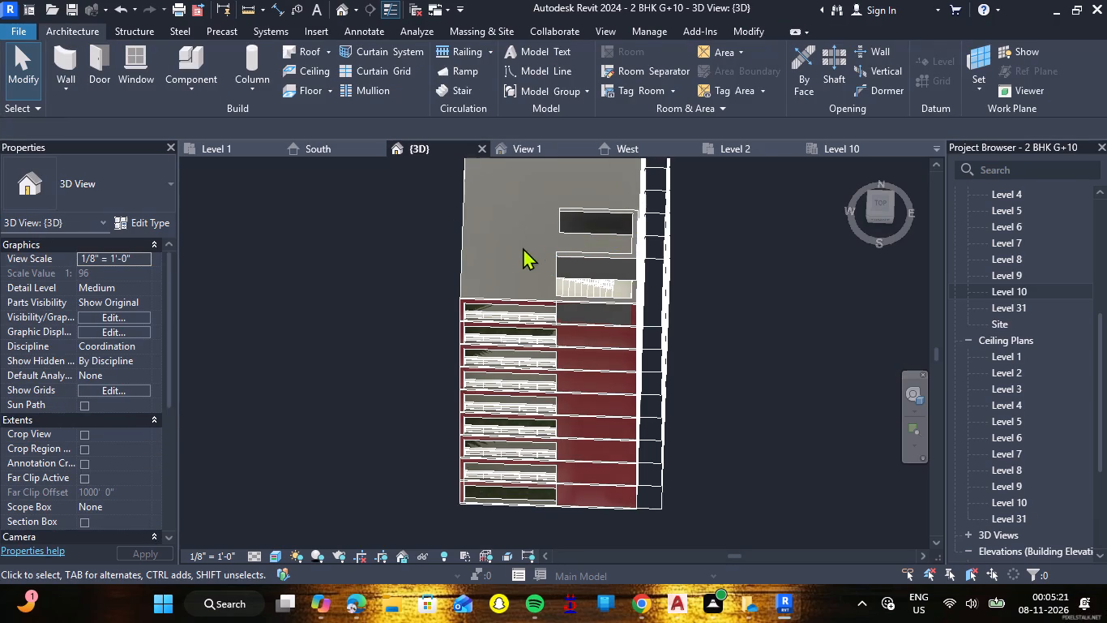
shift+right_drag(493, 240, 589, 230)
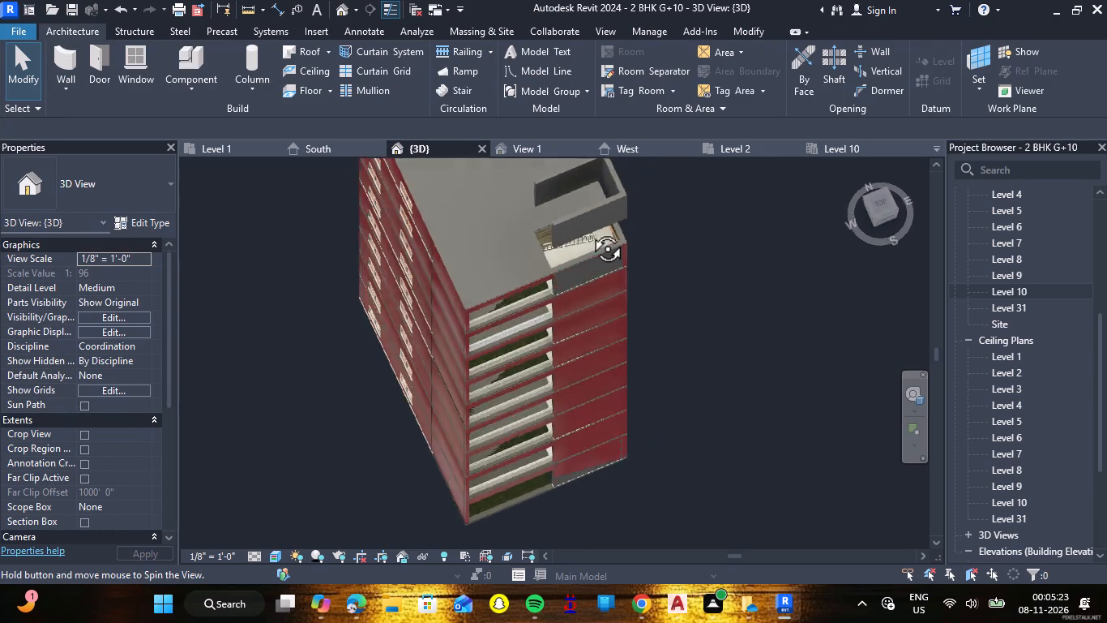
shift+right_drag(589, 230, 635, 203)
scroll(615, 238, down, 6)
shift+right_drag(536, 233, 593, 155)
scroll(638, 322, down, 2)
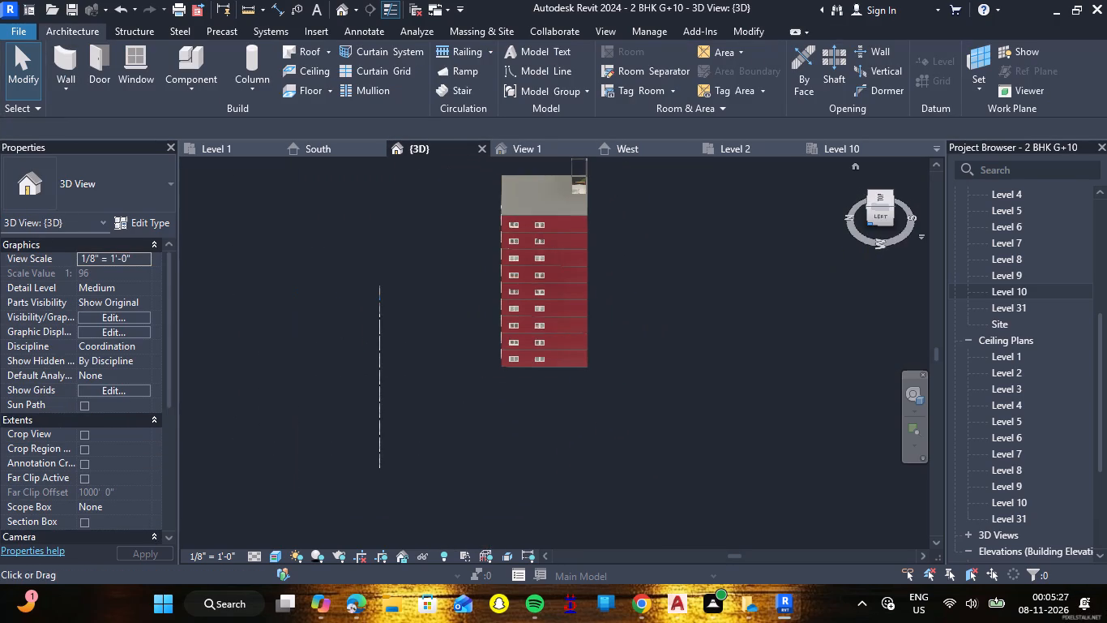
In the 3D view seen from the left, set the base constraint of the three staircase walls above the roof to Level 30.
click(885, 213)
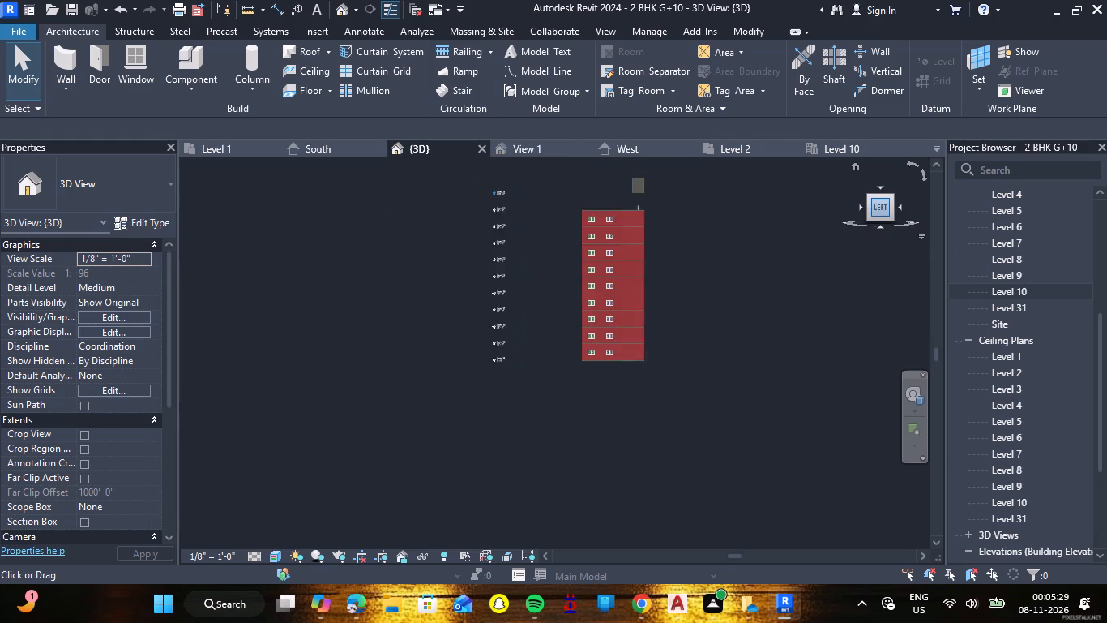
scroll(594, 270, up, 6)
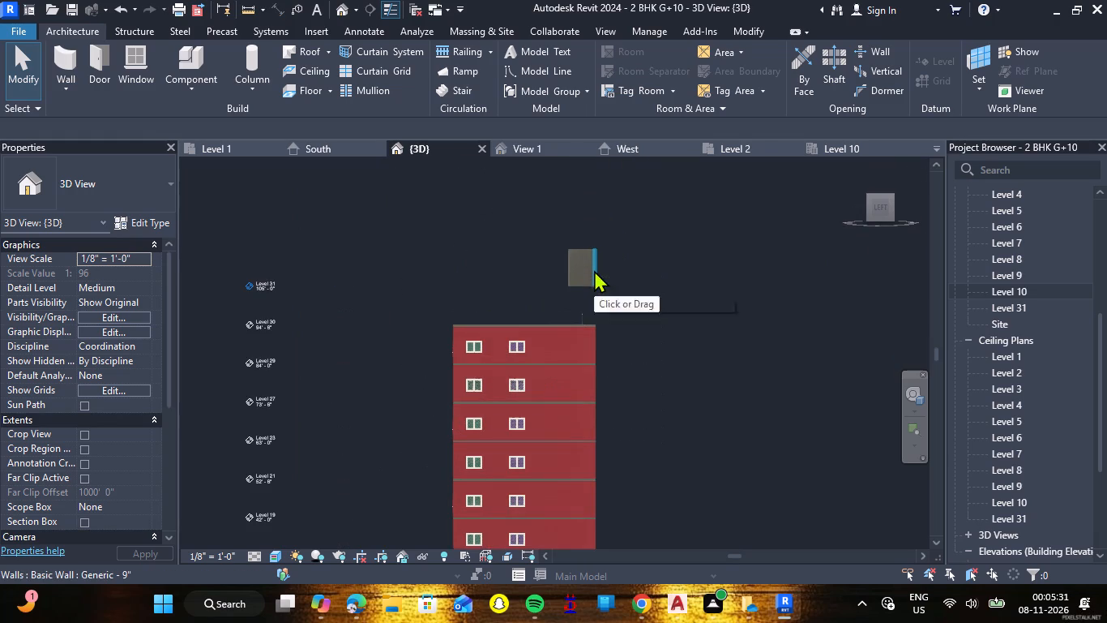
scroll(589, 287, up, 4)
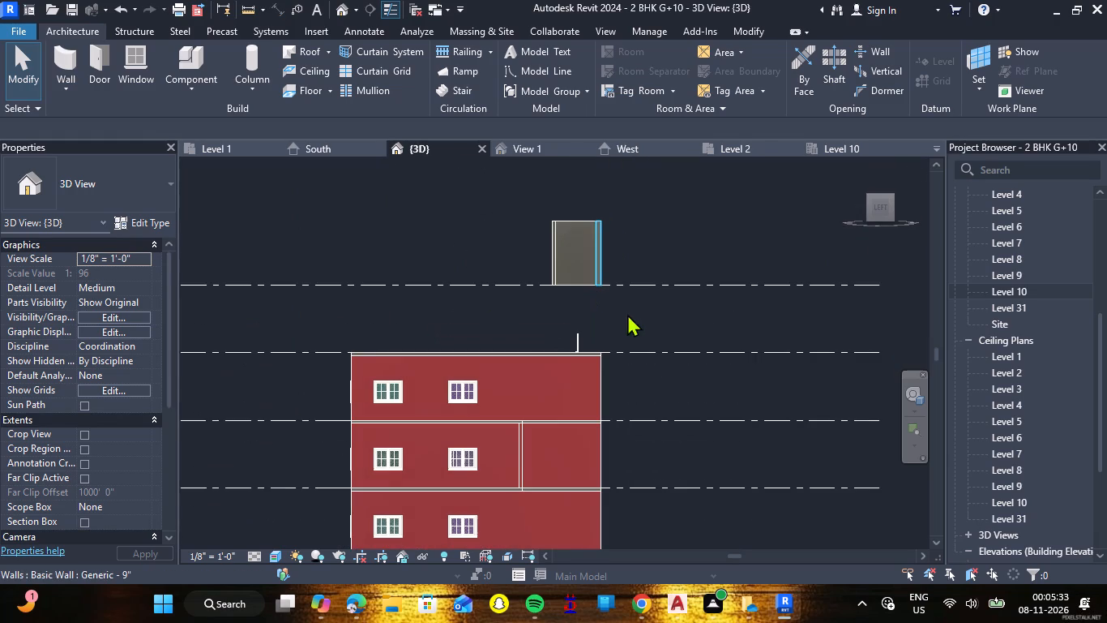
click(634, 216)
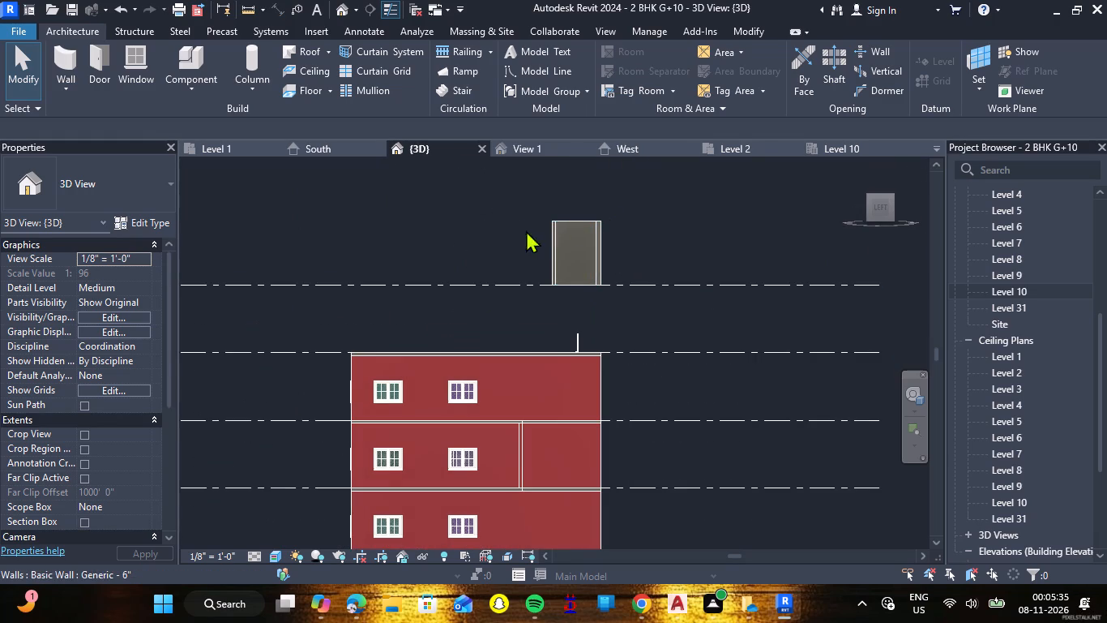
drag(524, 183, 632, 300)
click(632, 300)
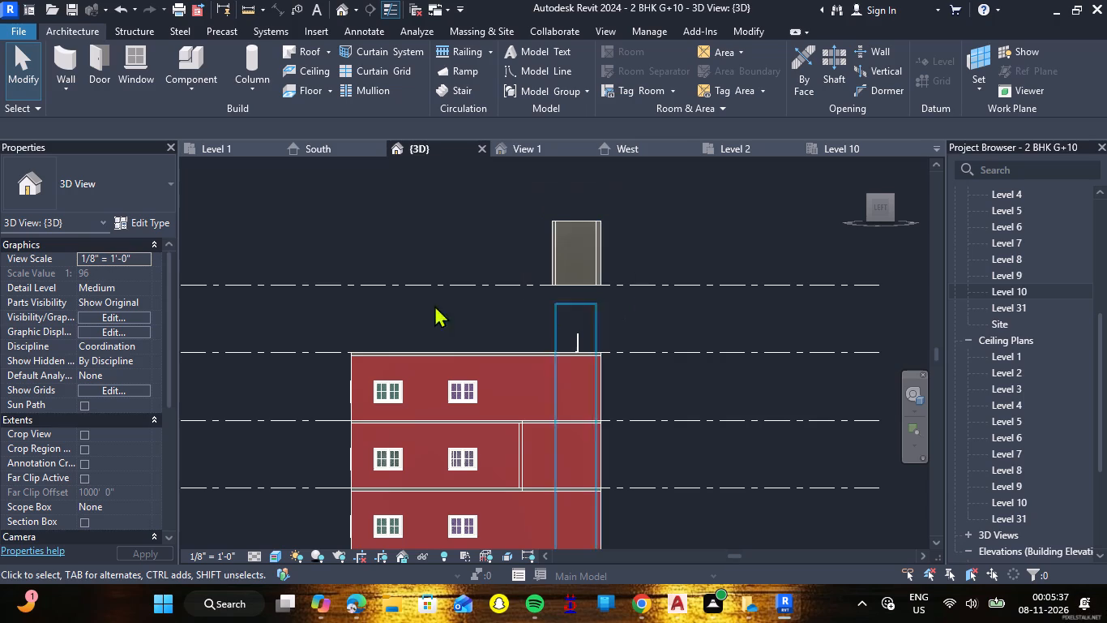
scroll(135, 288, up, 4)
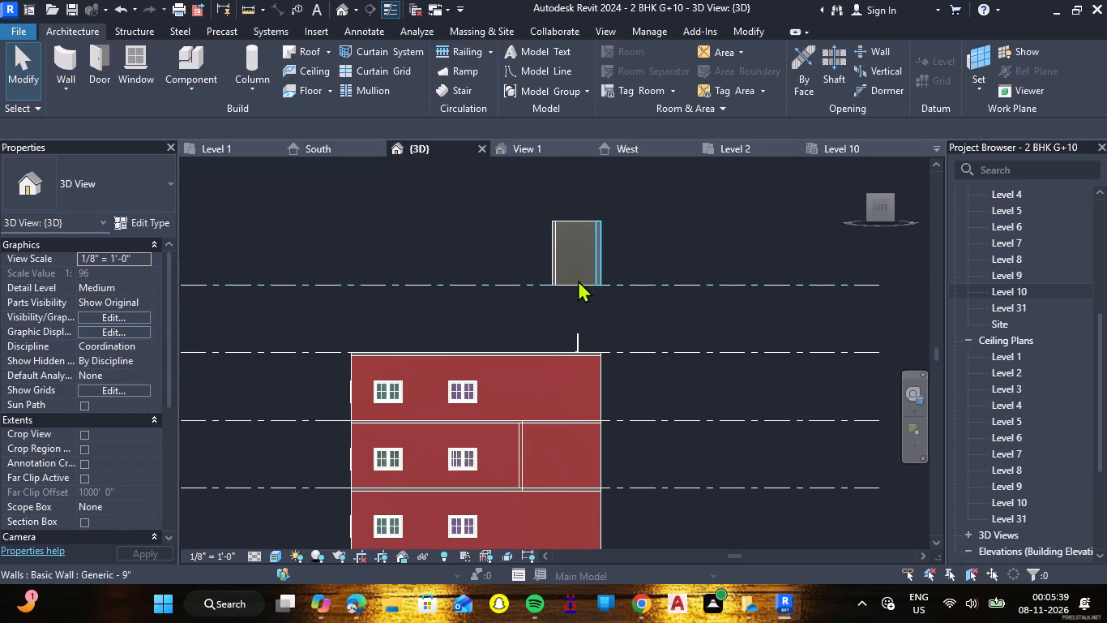
drag(531, 192, 637, 305)
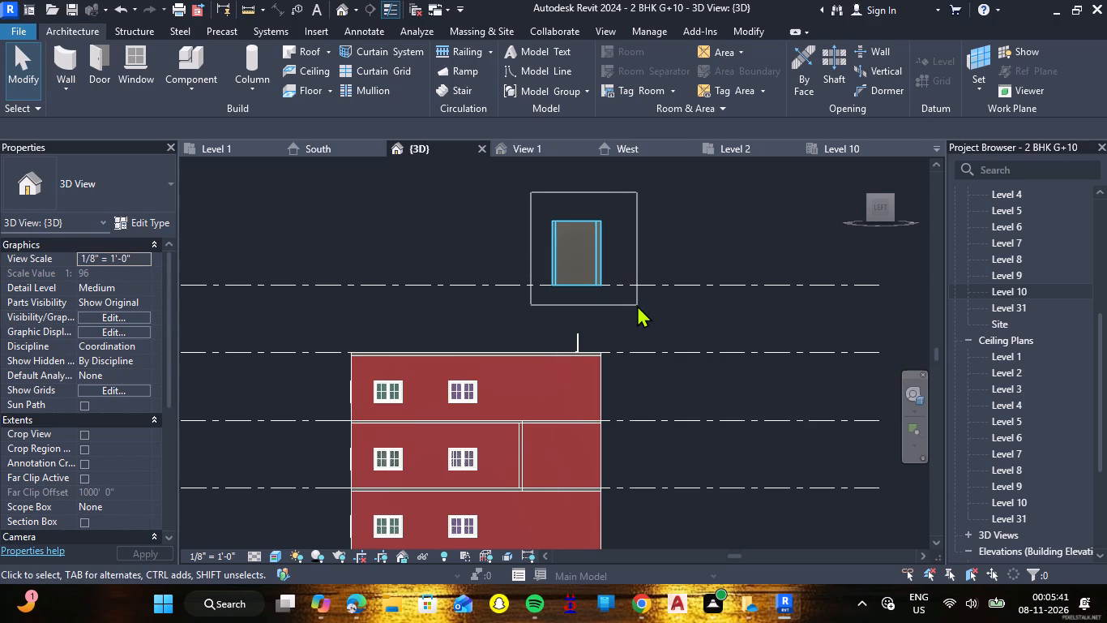
click(147, 270)
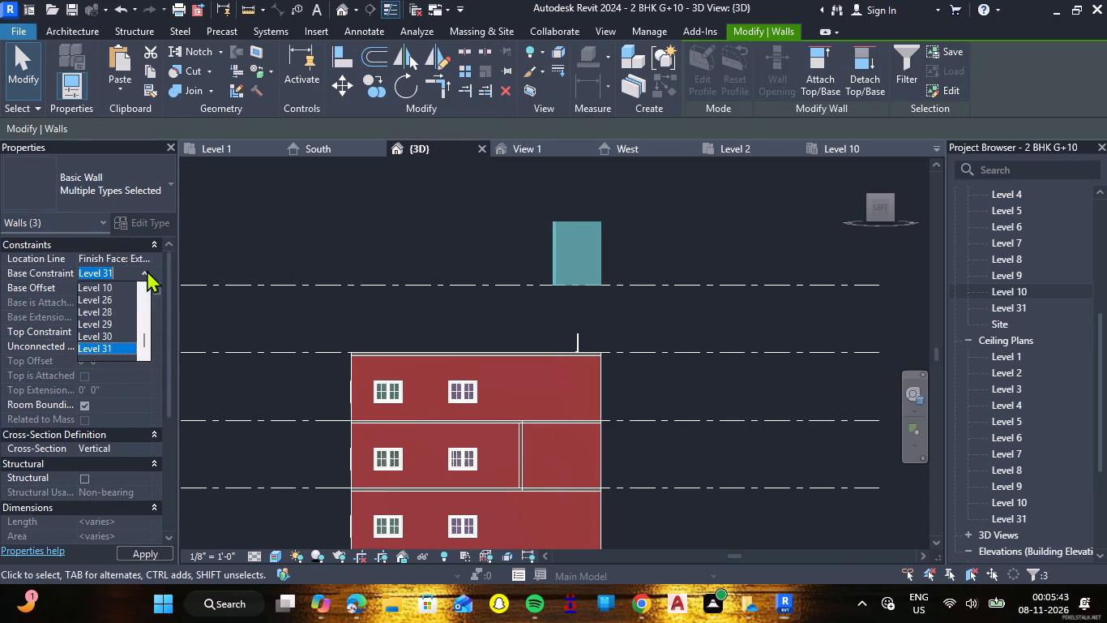
click(115, 334)
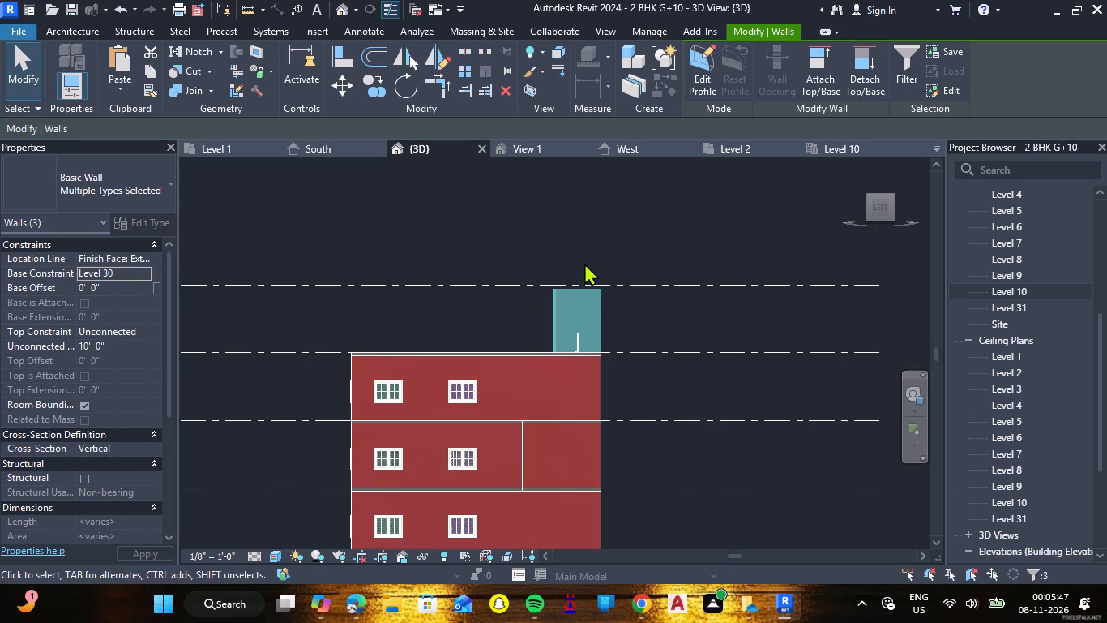
click(600, 232)
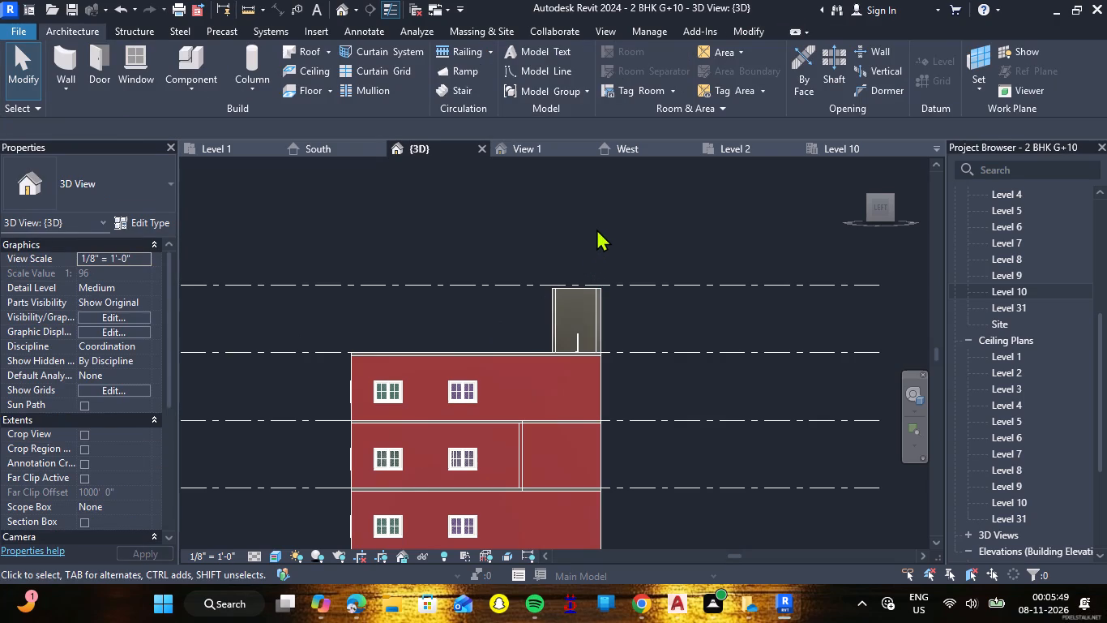
Delete the stray Generic - 9" wall based on Level 10, directly below the new south staircase wall.
scroll(596, 228, up, 1)
shift+middle_drag(596, 228, 598, 382)
shift+right_drag(595, 232, 598, 382)
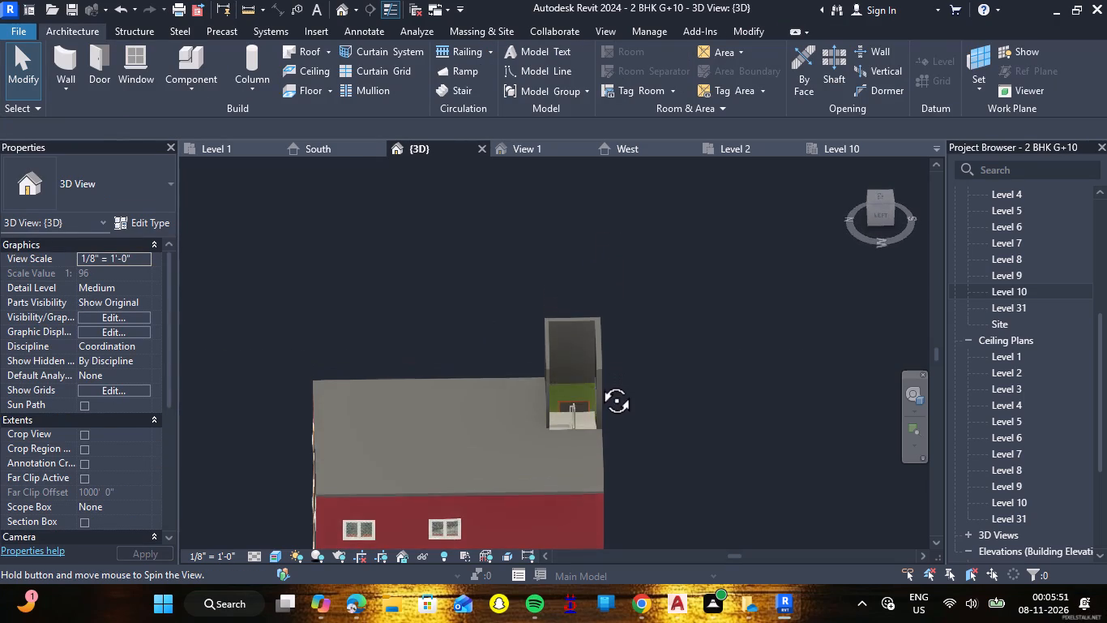
shift+middle_drag(598, 382, 611, 448)
shift+right_drag(598, 382, 611, 448)
scroll(626, 450, up, 2)
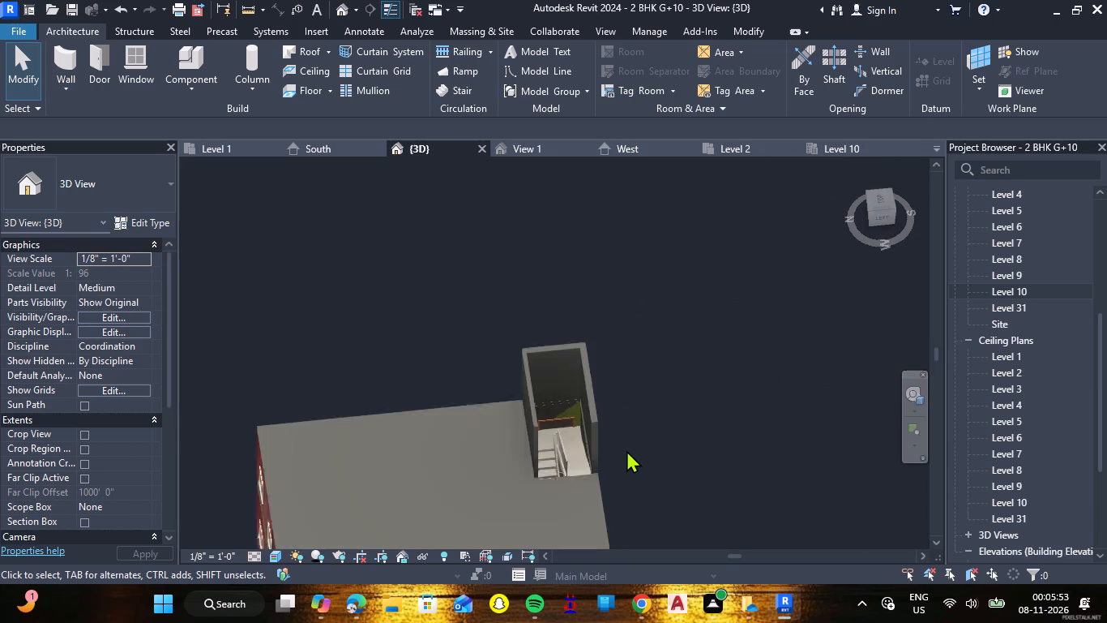
scroll(626, 450, up, 2)
shift+right_drag(657, 453, 538, 401)
shift+middle_drag(657, 453, 538, 401)
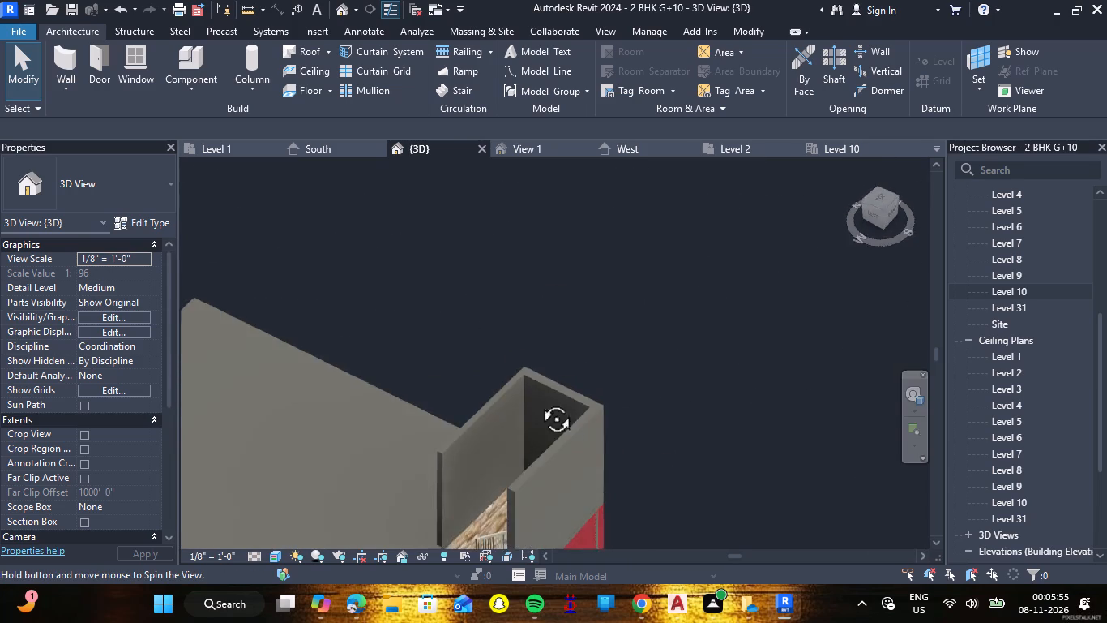
shift+middle_drag(538, 401, 498, 364)
shift+right_drag(538, 401, 482, 277)
shift+middle_drag(497, 354, 489, 311)
shift+middle_drag(487, 303, 482, 277)
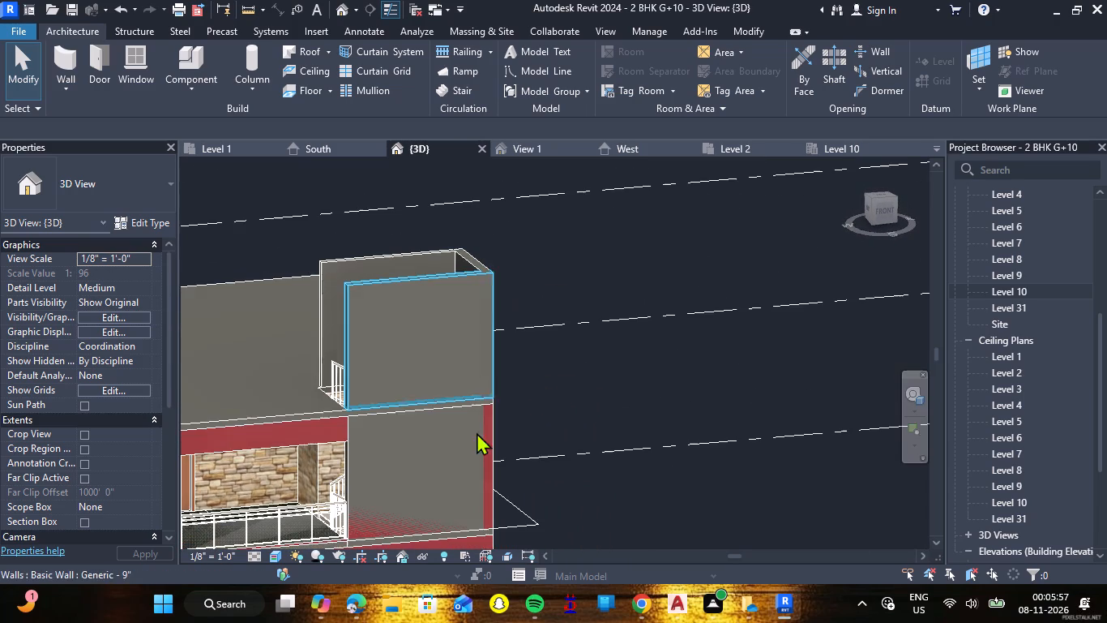
click(353, 443)
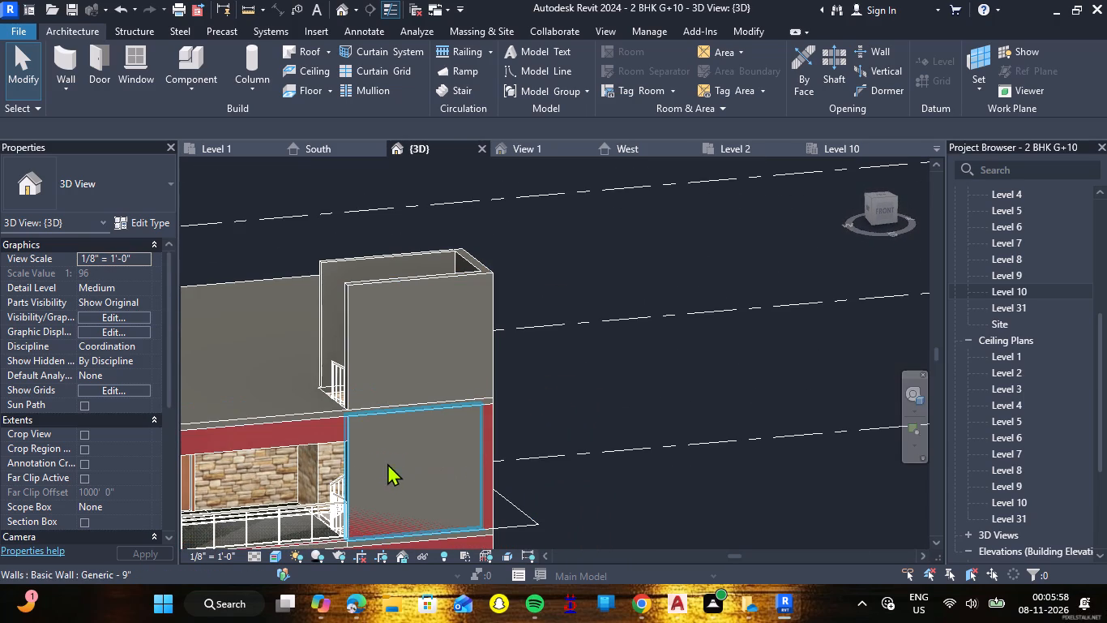
key(Delete)
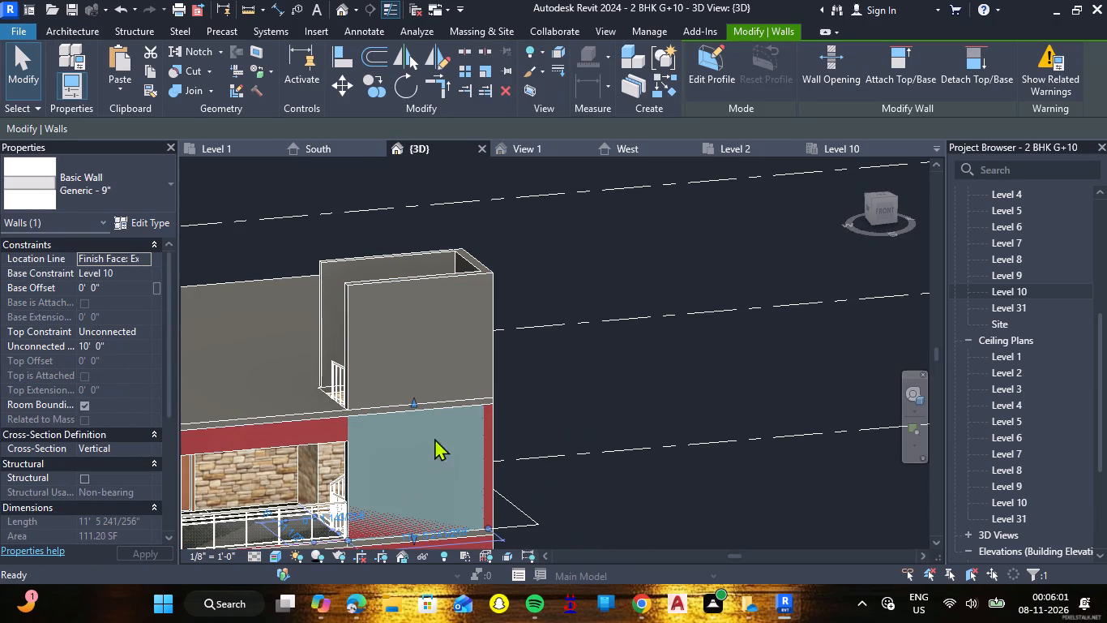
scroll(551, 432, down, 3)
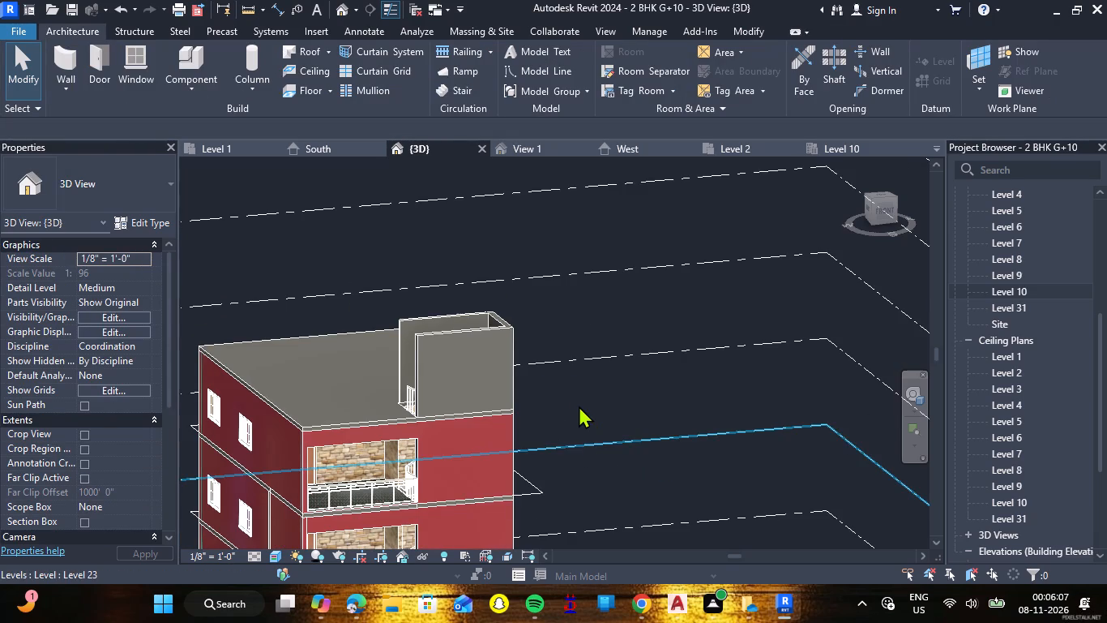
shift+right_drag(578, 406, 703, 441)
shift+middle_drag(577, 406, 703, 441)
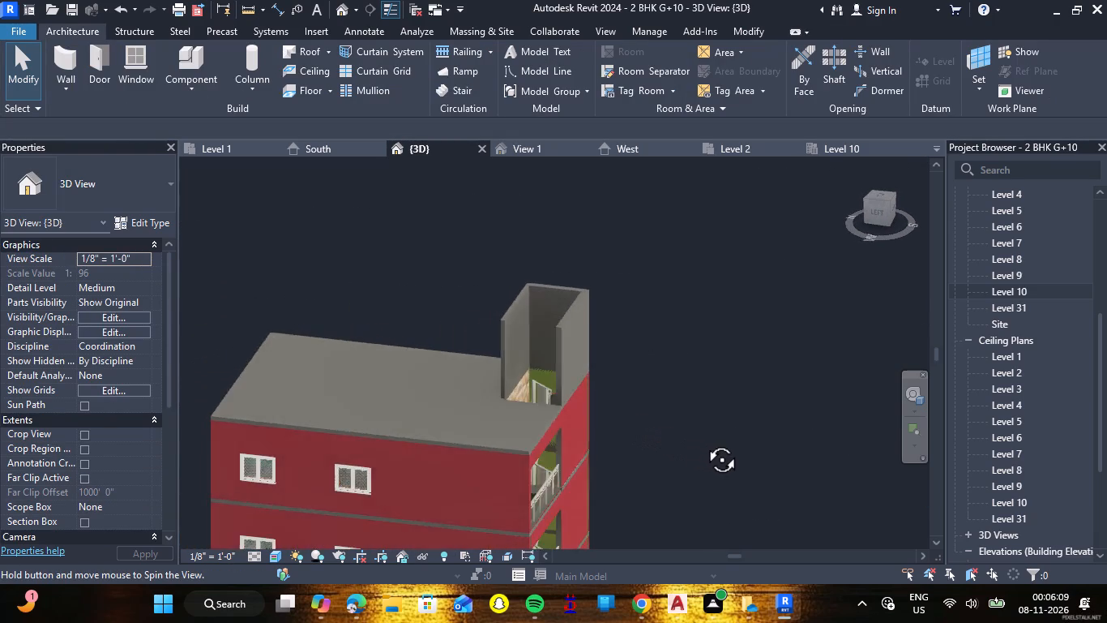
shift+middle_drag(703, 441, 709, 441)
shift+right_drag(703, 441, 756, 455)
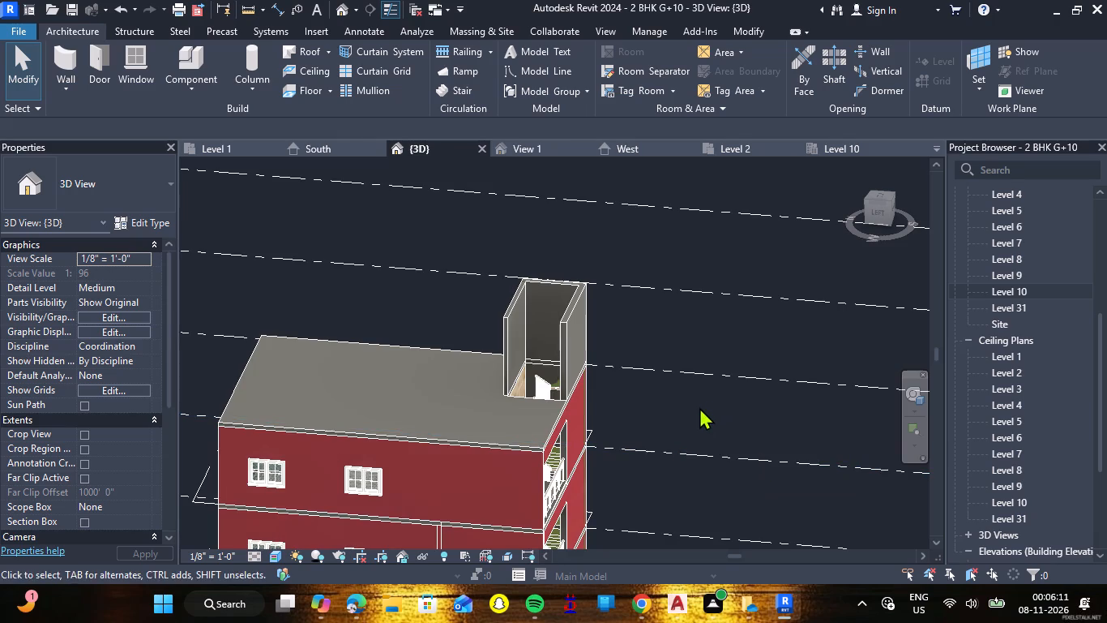
In the Level 10 structural plan, try to start a Generic - 6" wall at the staircase's northwest corner.
shift+right_drag(699, 407, 738, 403)
shift+middle_drag(699, 407, 738, 403)
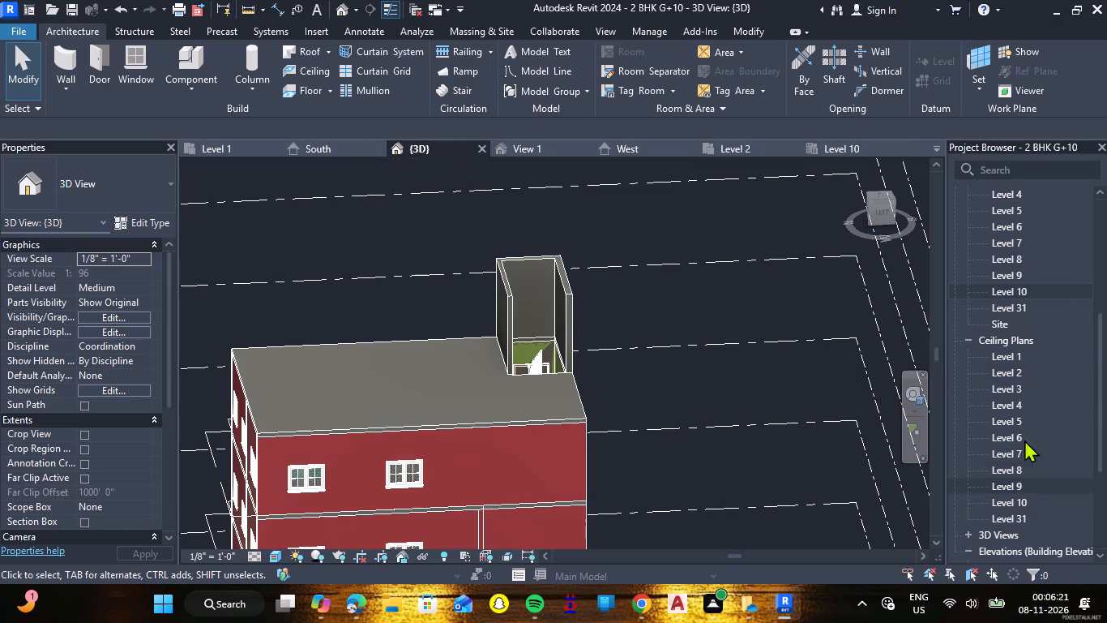
click(848, 152)
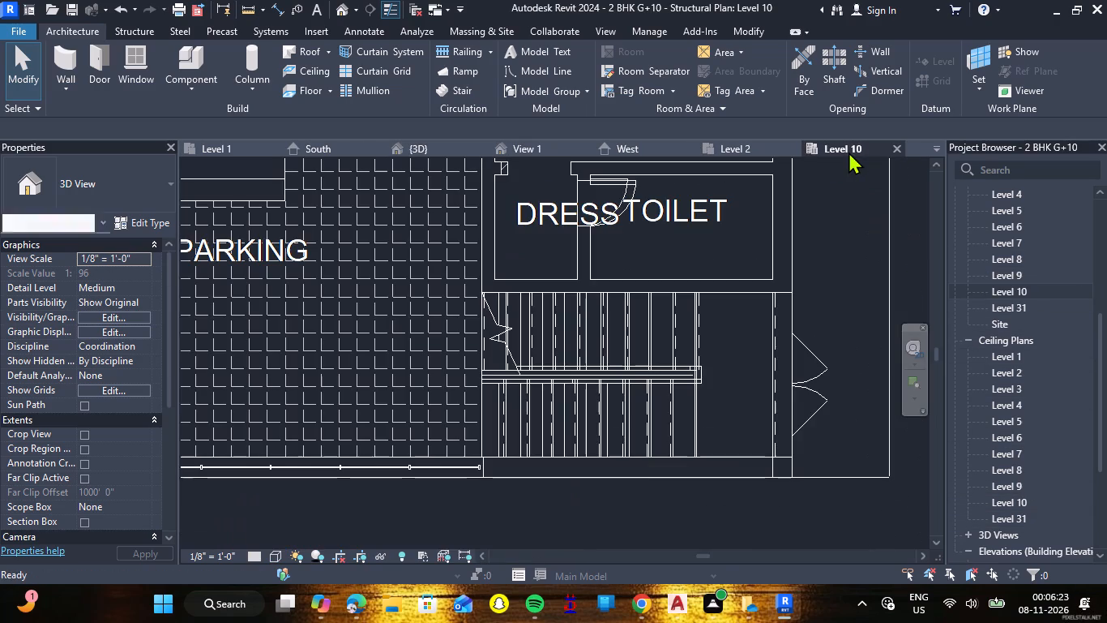
scroll(487, 313, up, 5)
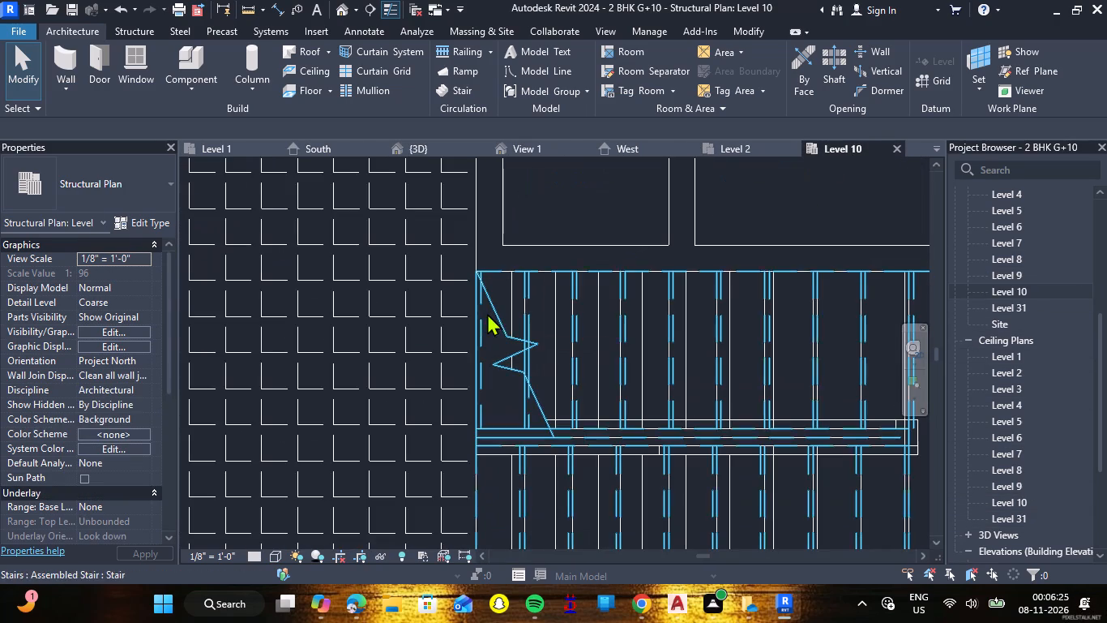
click(68, 61)
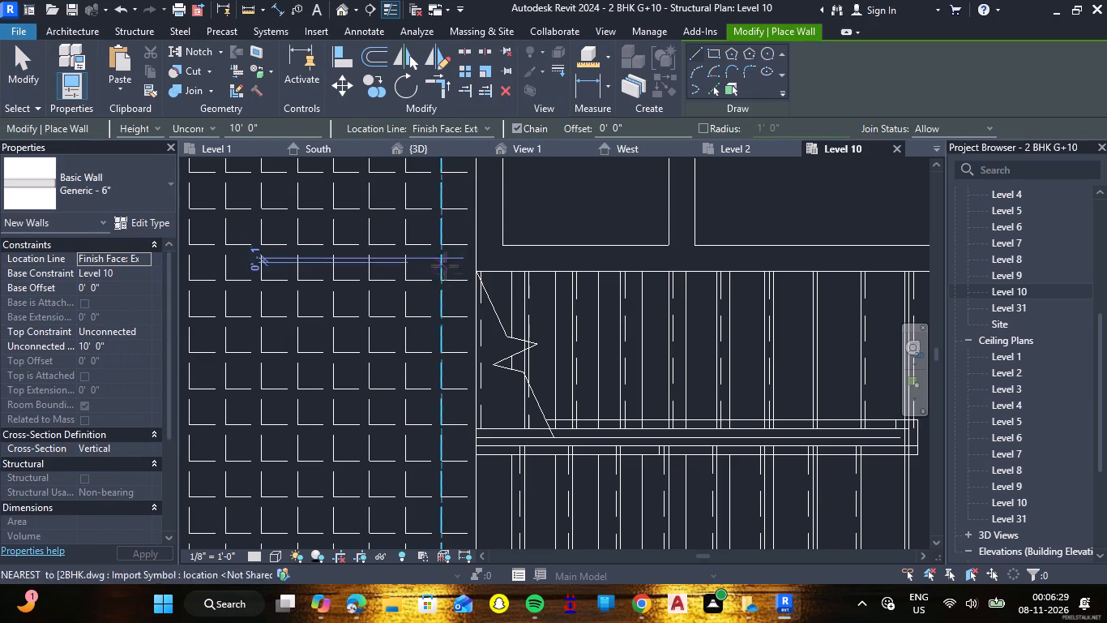
click(475, 275)
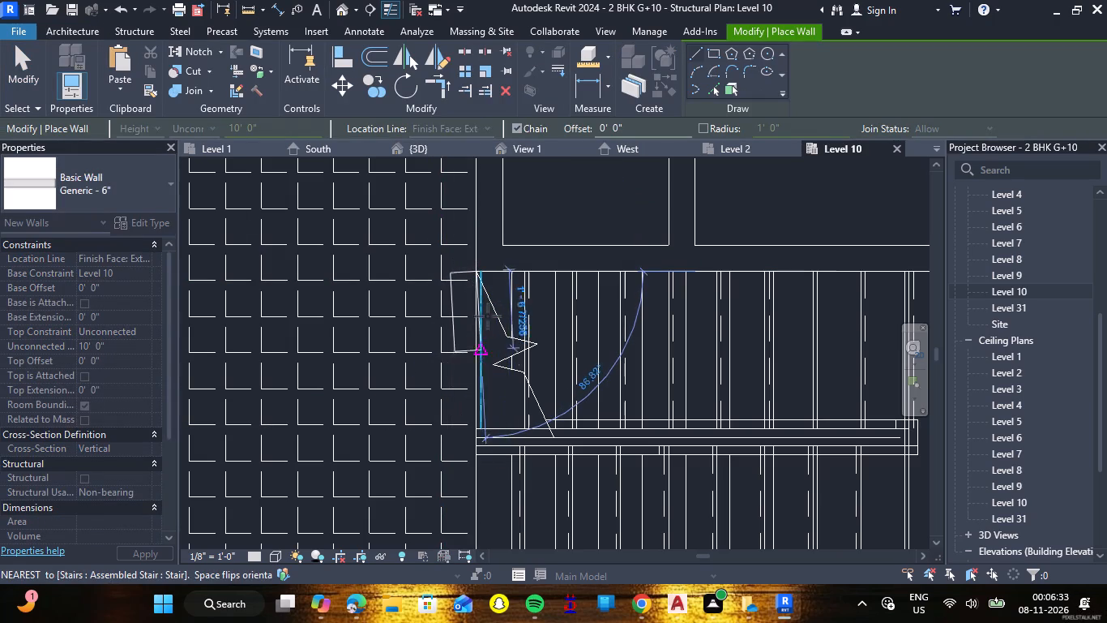
key(Escape)
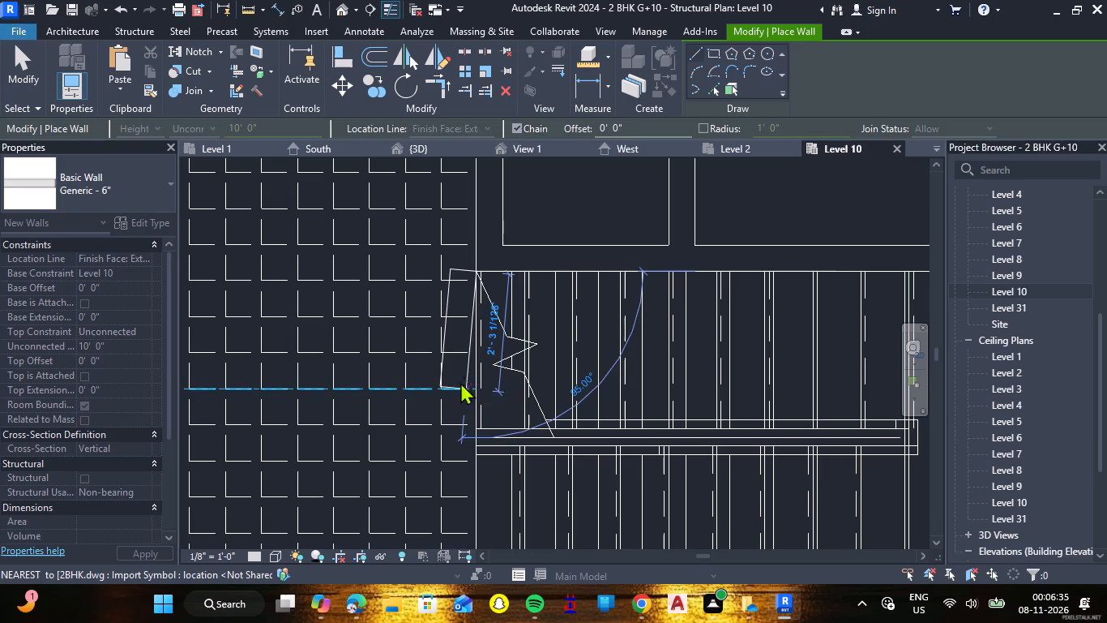
Duplicate the Generic - 5" basic wall type under the name Generic - 4".
click(169, 181)
scroll(133, 278, up, 2)
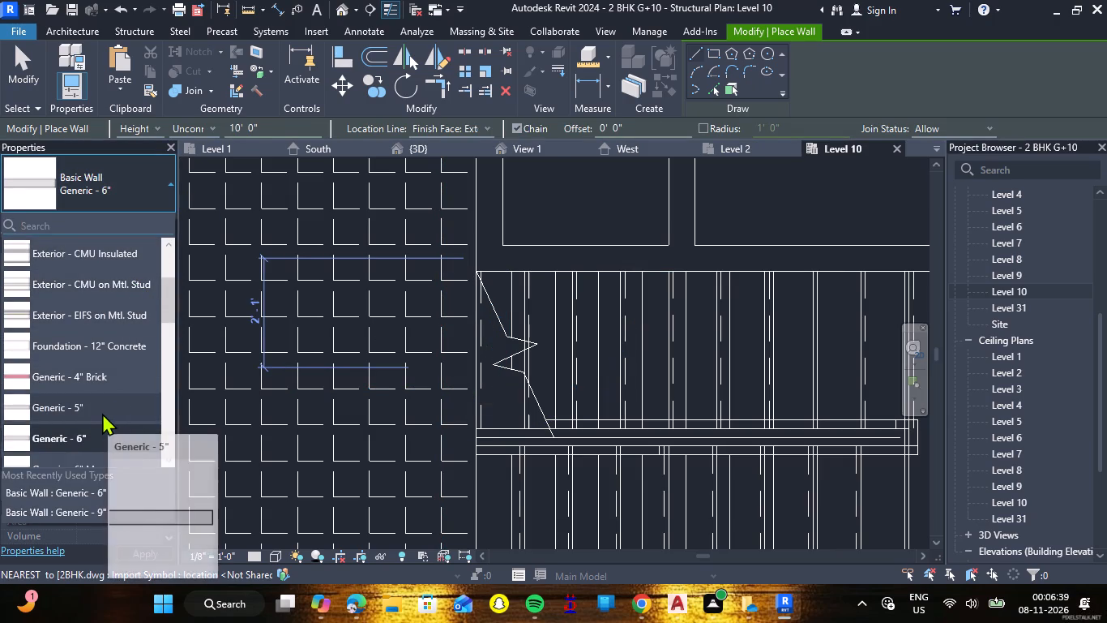
scroll(105, 408, up, 1)
scroll(122, 398, down, 1)
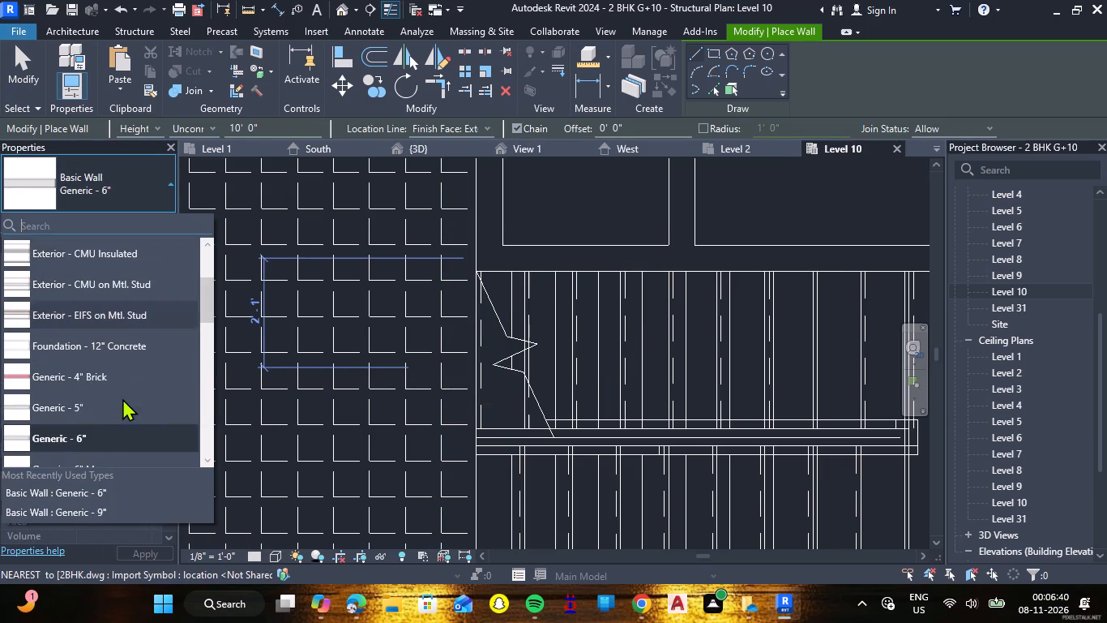
scroll(121, 385, down, 1)
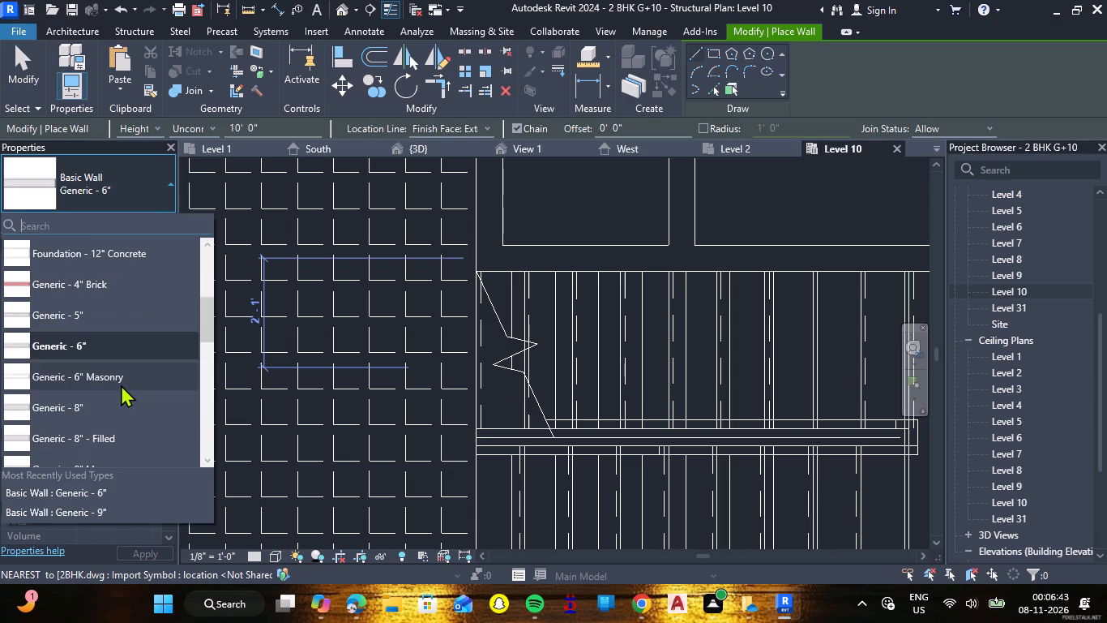
scroll(121, 385, up, 1)
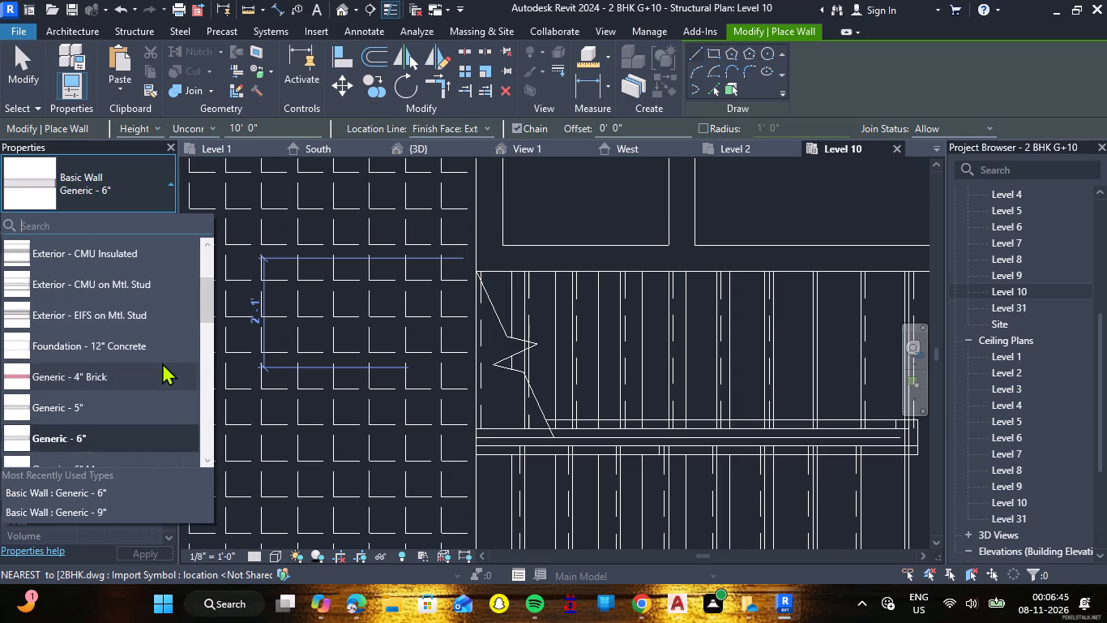
scroll(144, 356, up, 1)
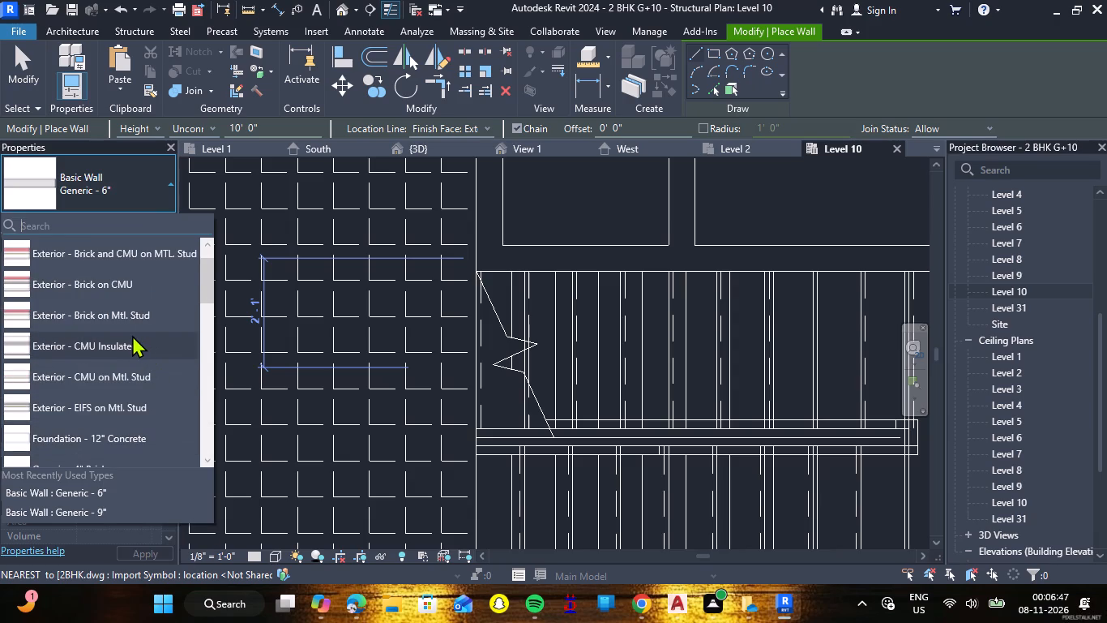
scroll(132, 335, up, 4)
scroll(132, 331, down, 1)
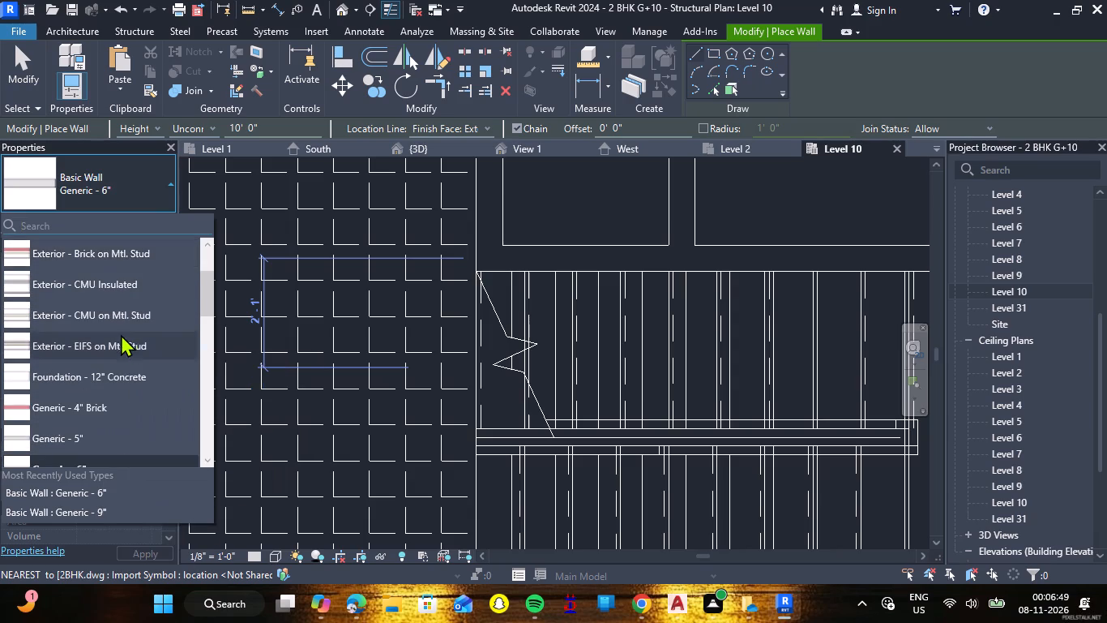
scroll(104, 364, down, 1)
click(114, 351)
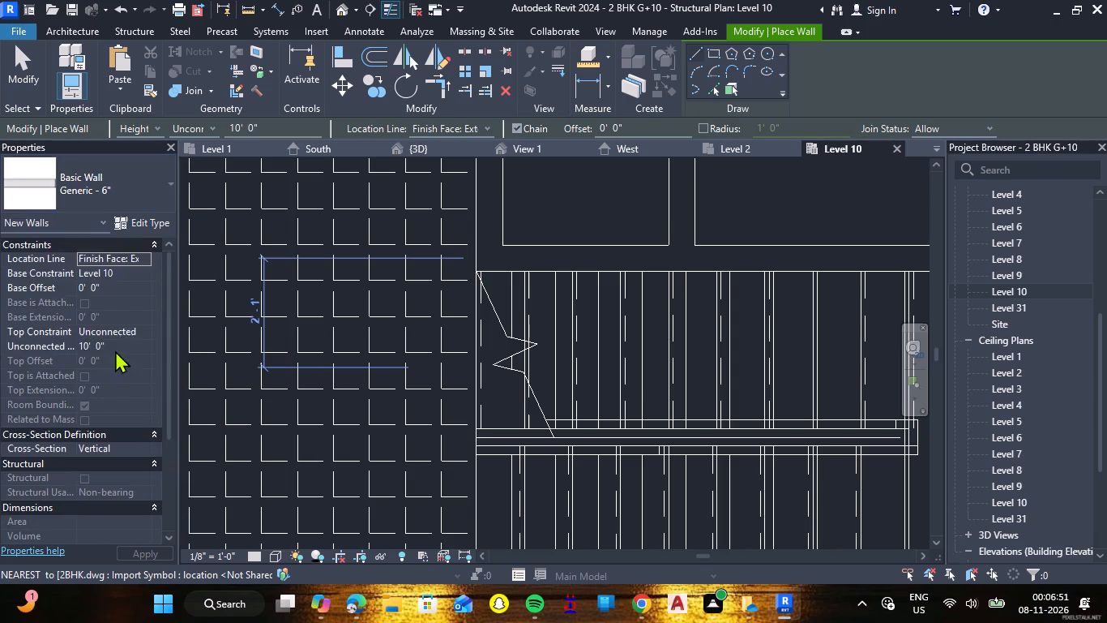
click(139, 217)
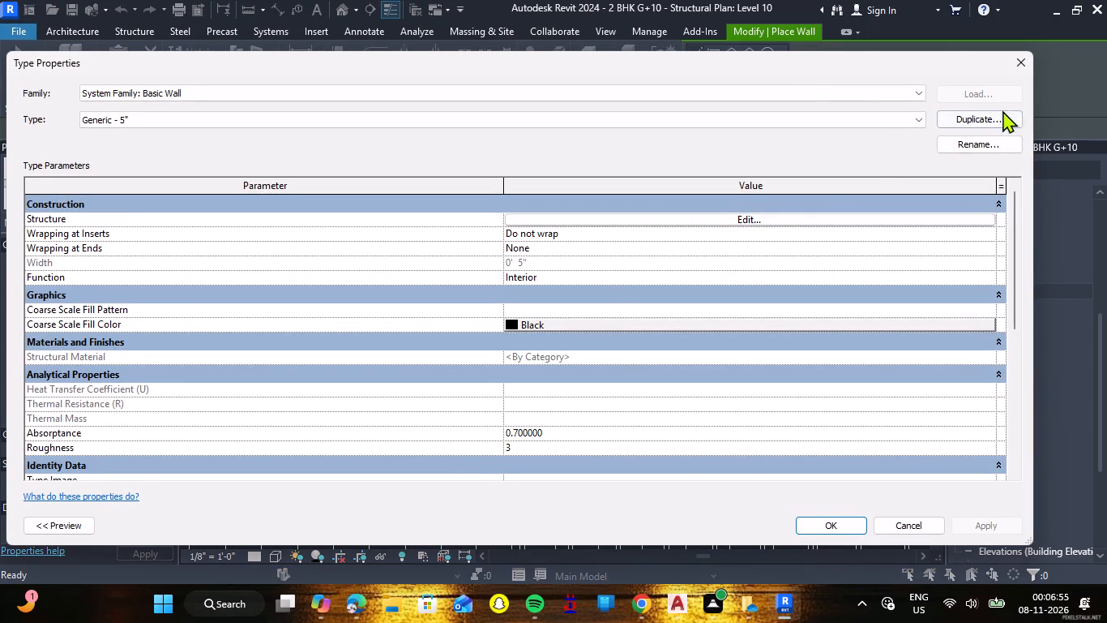
click(998, 117)
click(532, 299)
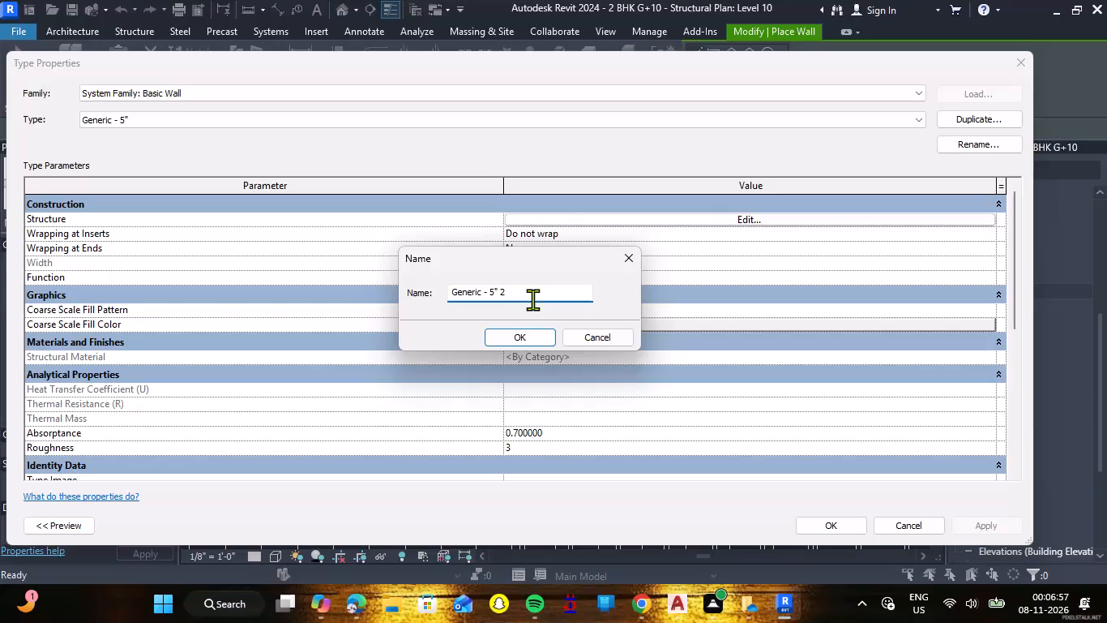
key(BackSpace)
key(BackSpace)
key(BackSpace)
key(BackSpace)
key(2)
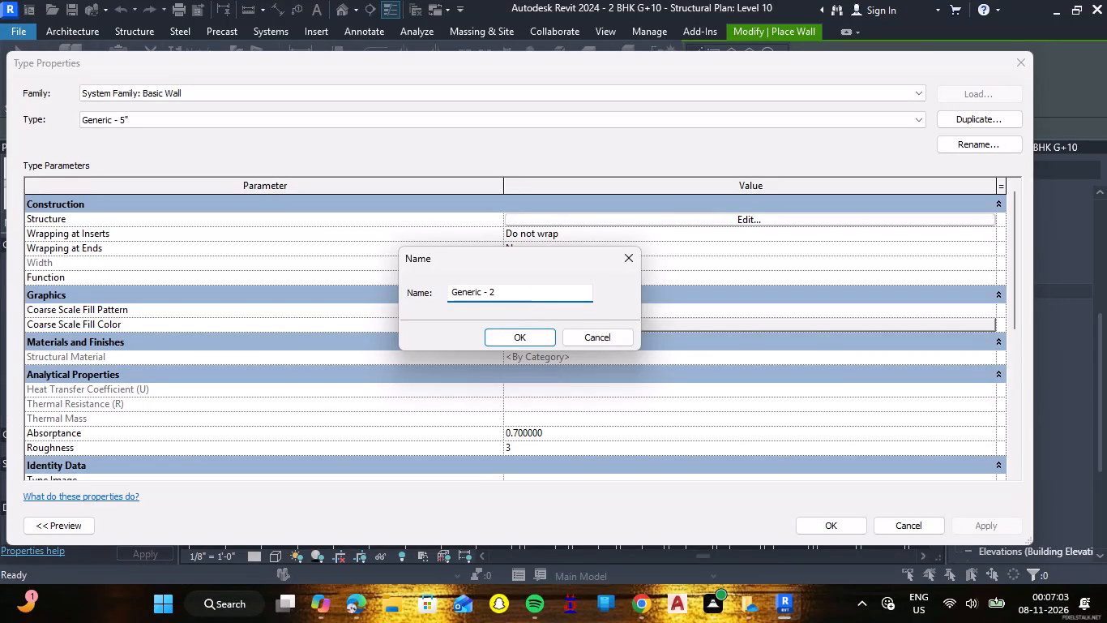
key(BackSpace)
text(4")
key(Return)
Set the structure layer thickness of the Generic - 4" wall type to 4".
click(757, 217)
click(566, 217)
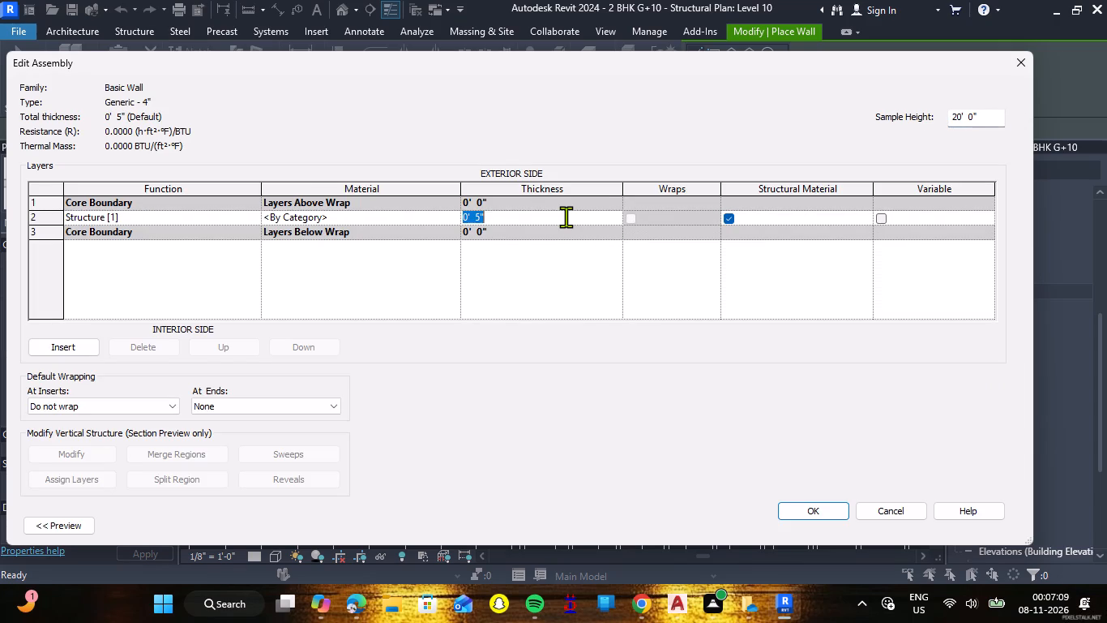
text(4")
key(Return)
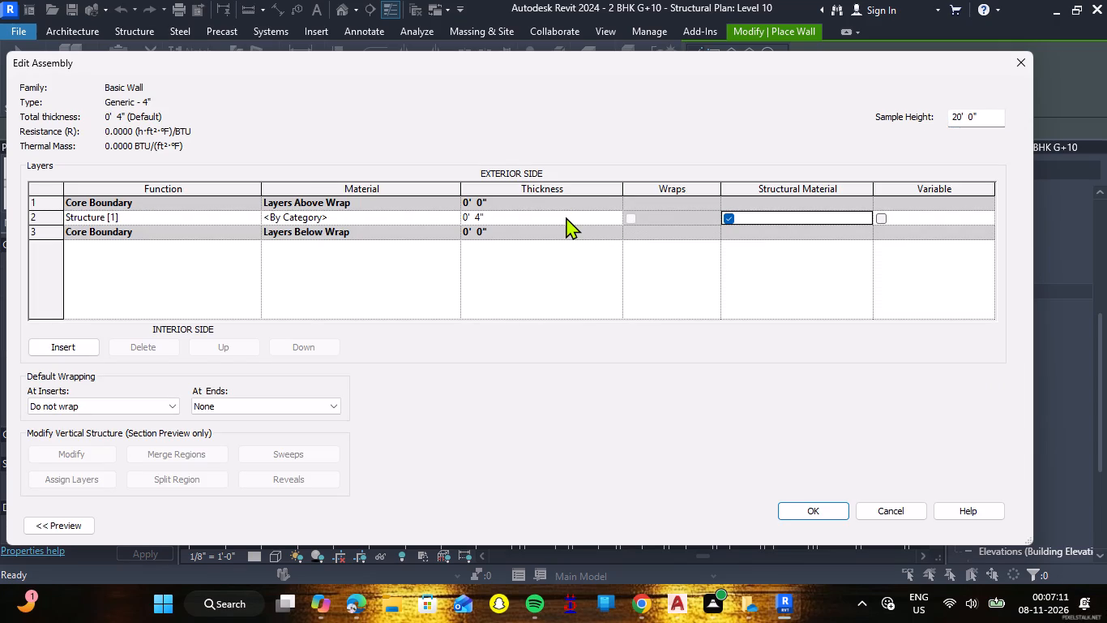
click(822, 515)
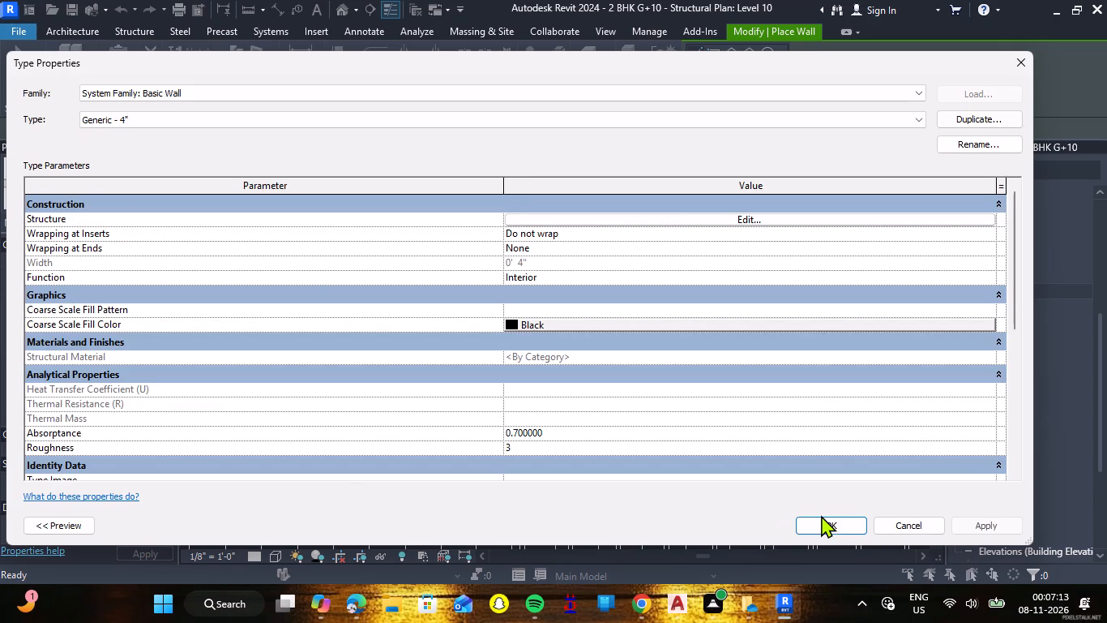
click(831, 526)
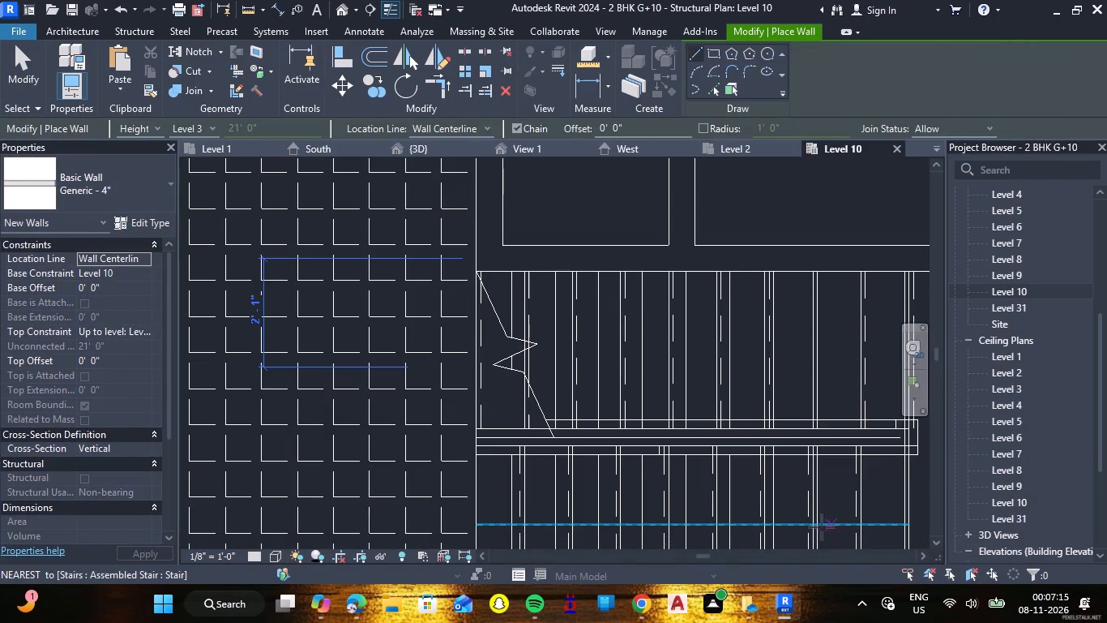
Draw a Generic - 4" wall about 6' 11 1/2" long down the staircase's west edge, between its north and south walls.
click(476, 273)
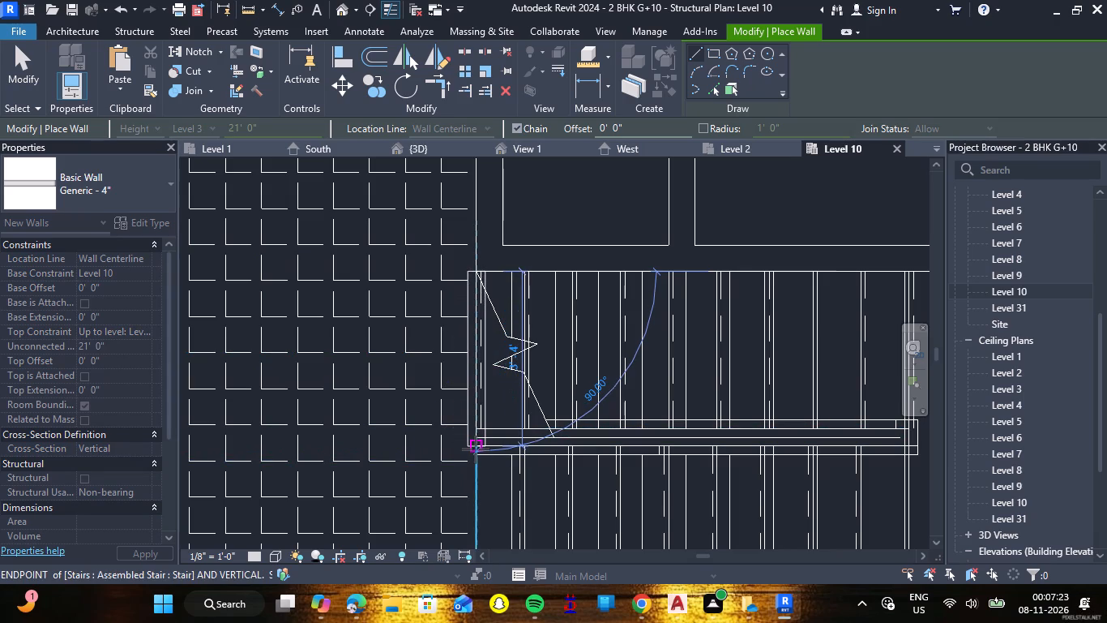
middle_drag(475, 449, 489, 269)
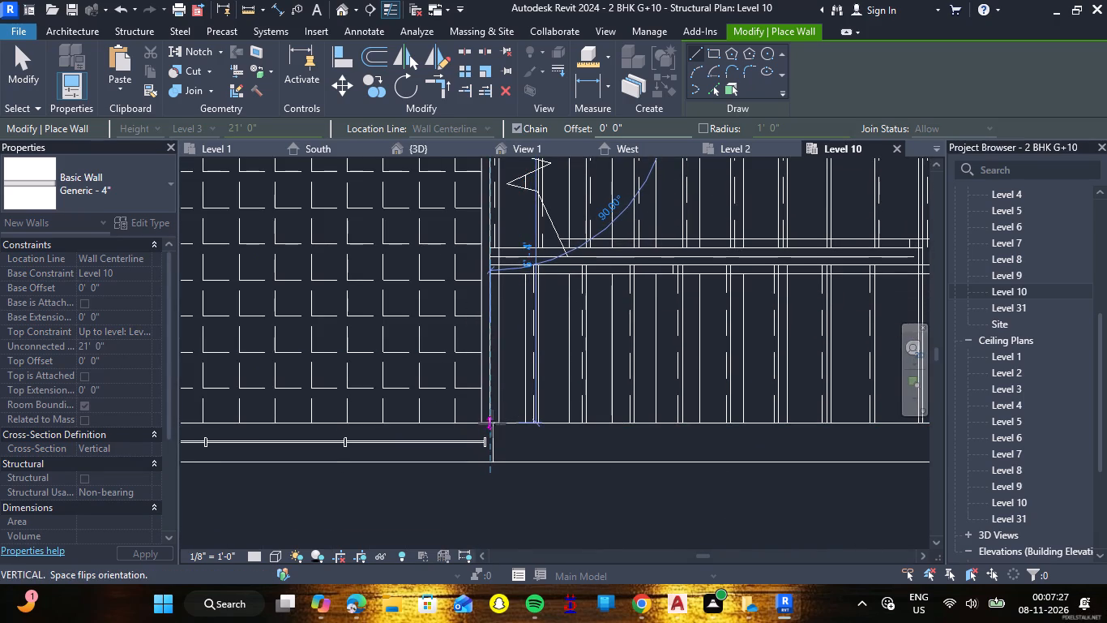
click(488, 422)
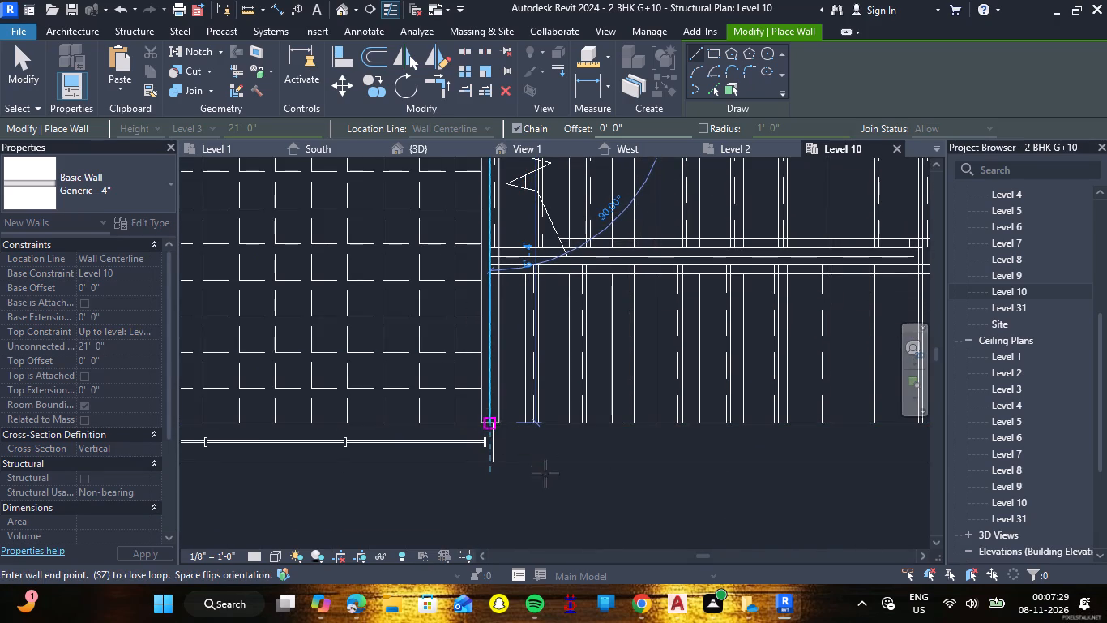
key(Escape)
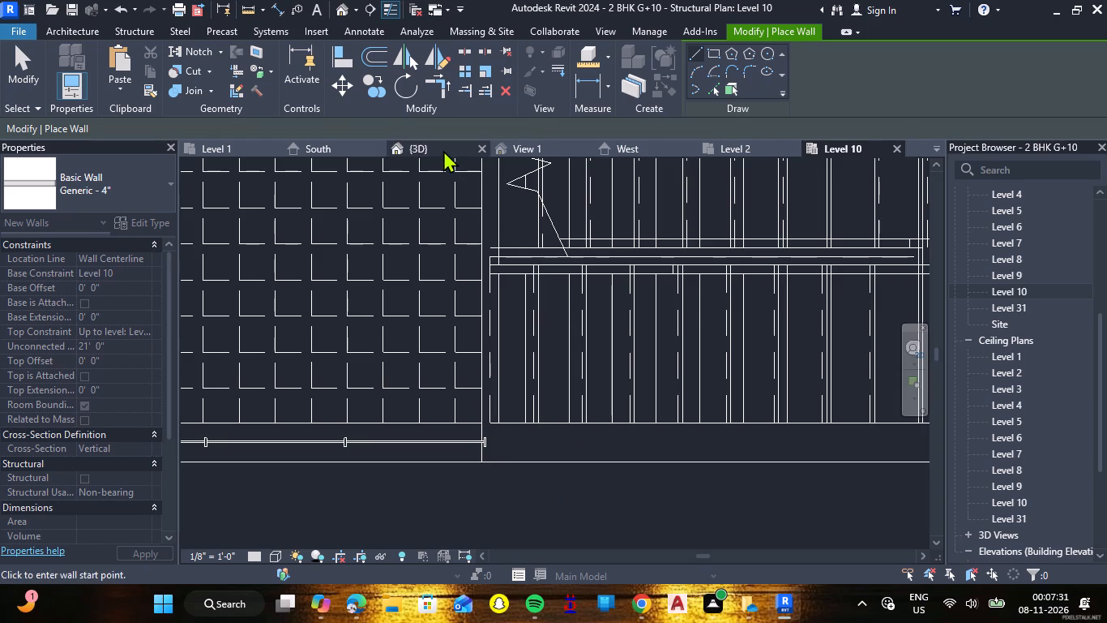
In the 3D view, lower the new Generic - 4" wall's top to about -0' 5 1/2" top offset, level with the adjoining staircase walls.
click(442, 147)
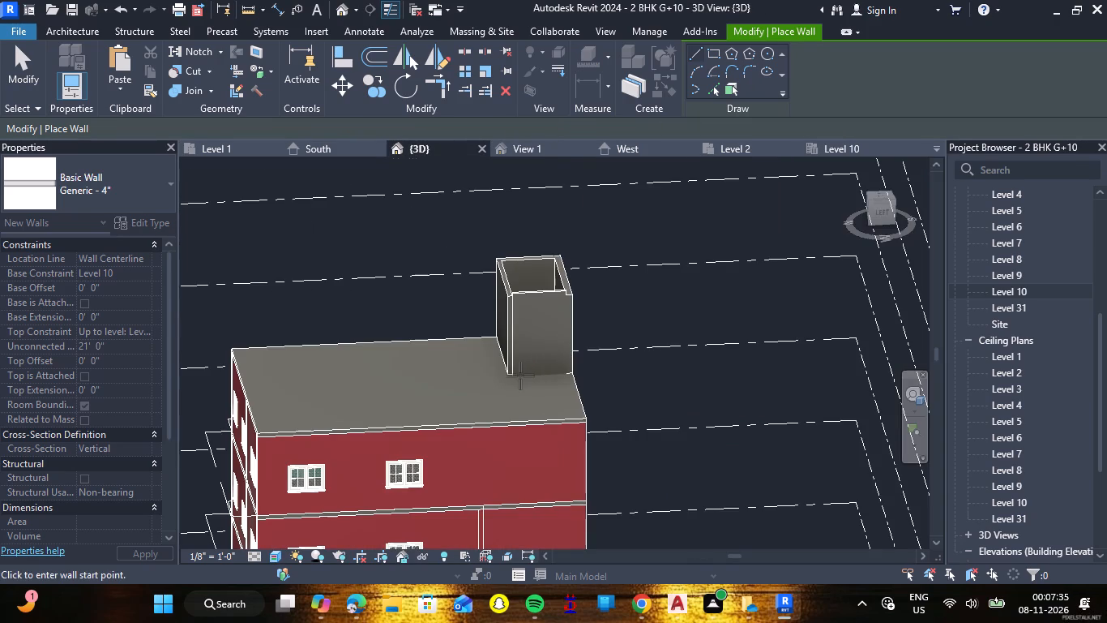
scroll(520, 375, up, 5)
scroll(481, 185, up, 3)
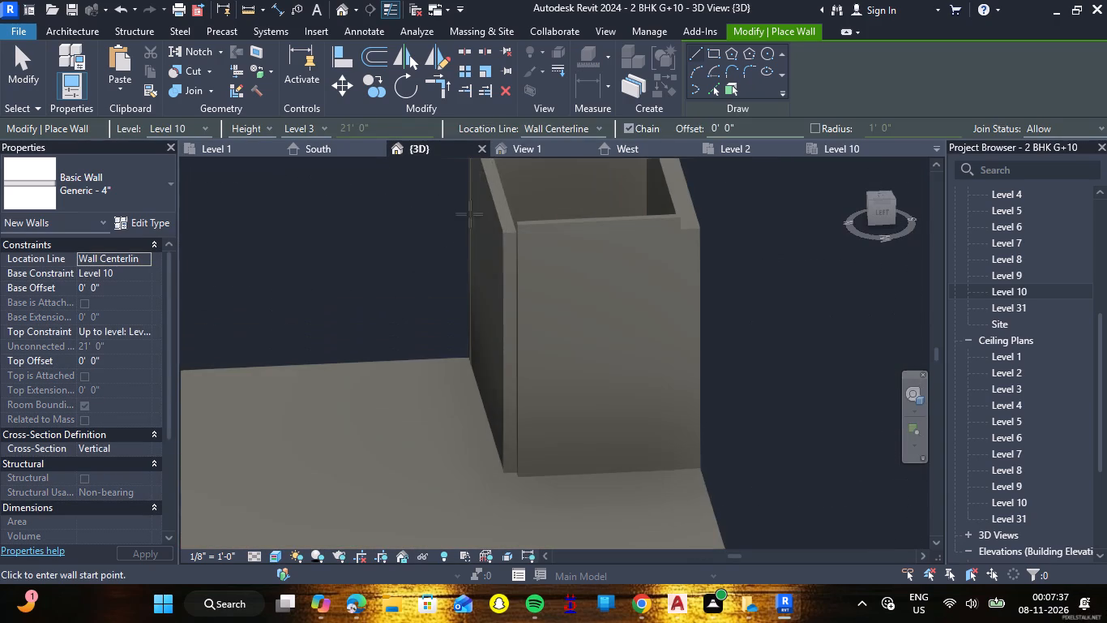
scroll(458, 262, up, 3)
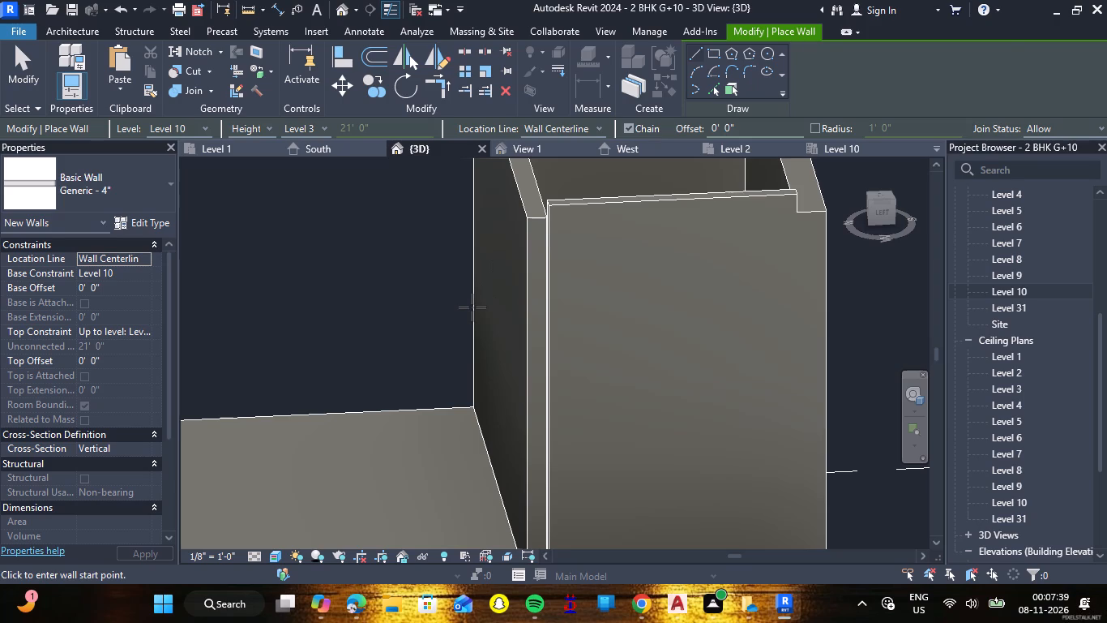
key(Escape)
click(568, 205)
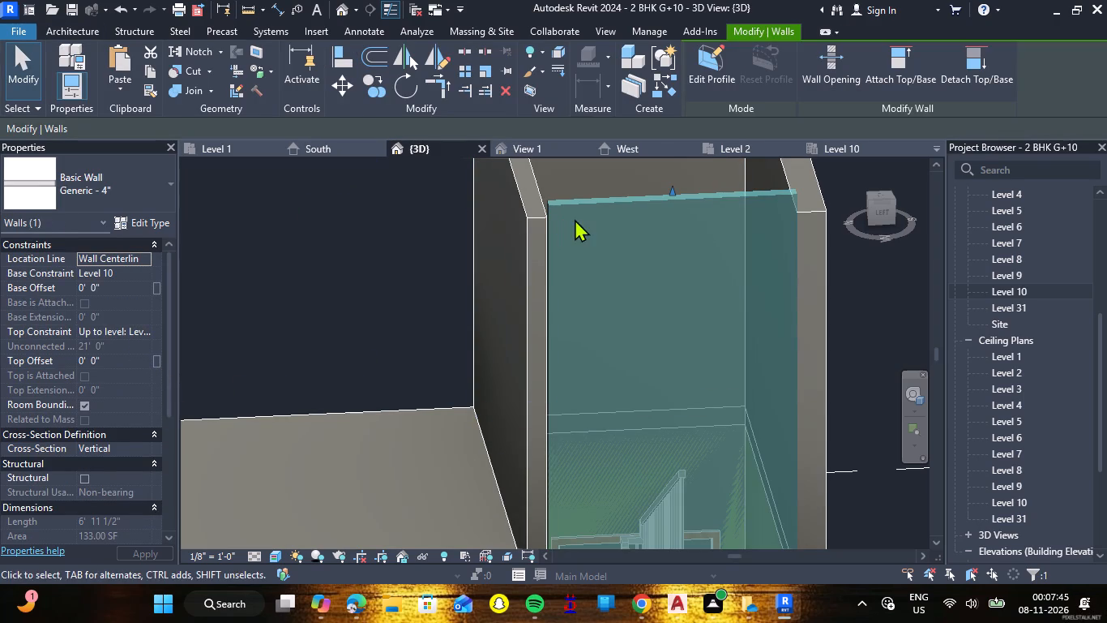
drag(675, 191, 673, 213)
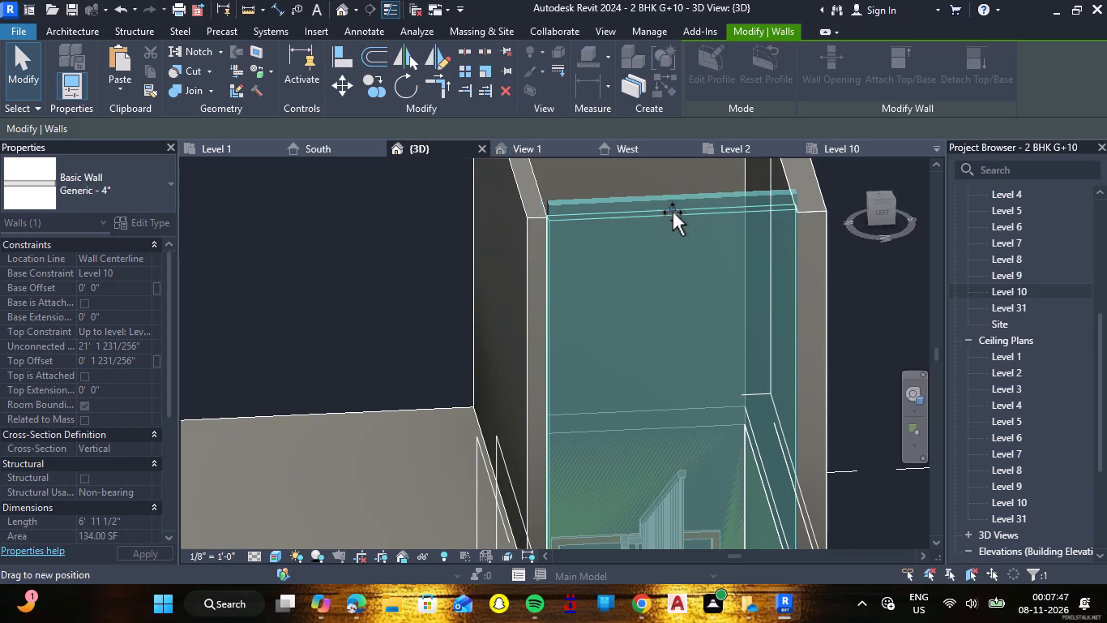
drag(673, 213, 673, 214)
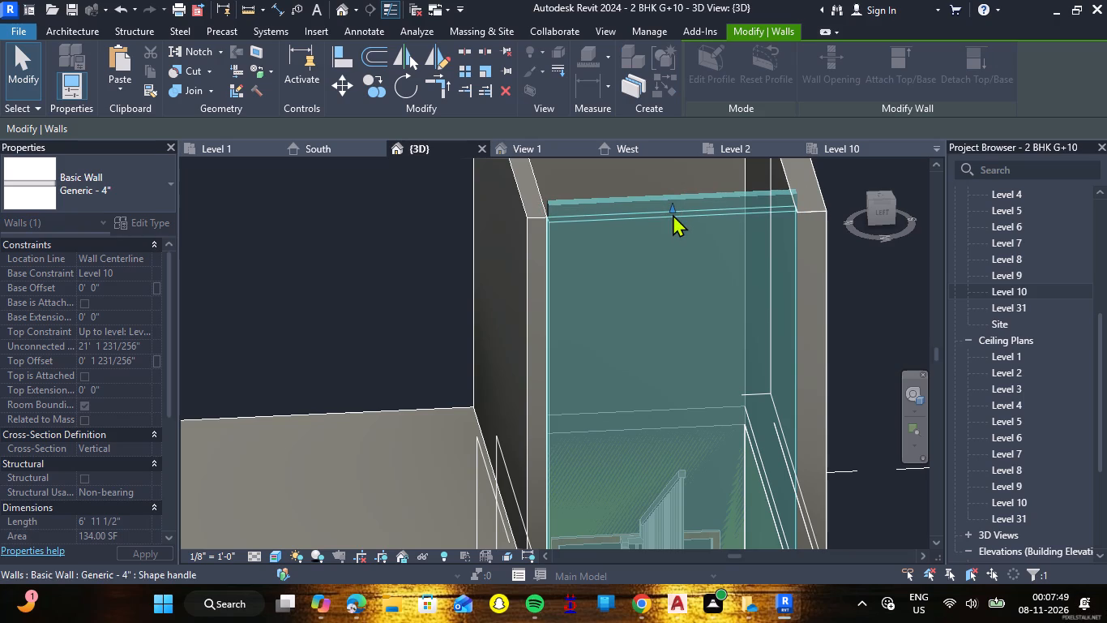
click(391, 314)
Edit the profile of the staircase's north 6" wall and try to nudge its west vertical edge outward toward the adjoining west wall.
scroll(415, 301, down, 4)
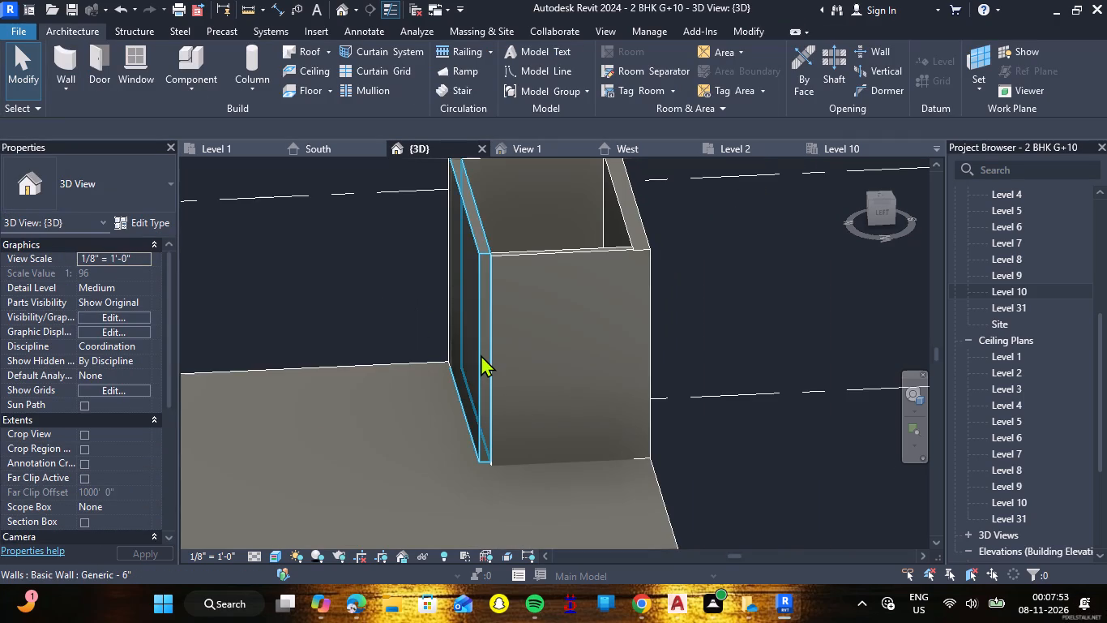
click(481, 354)
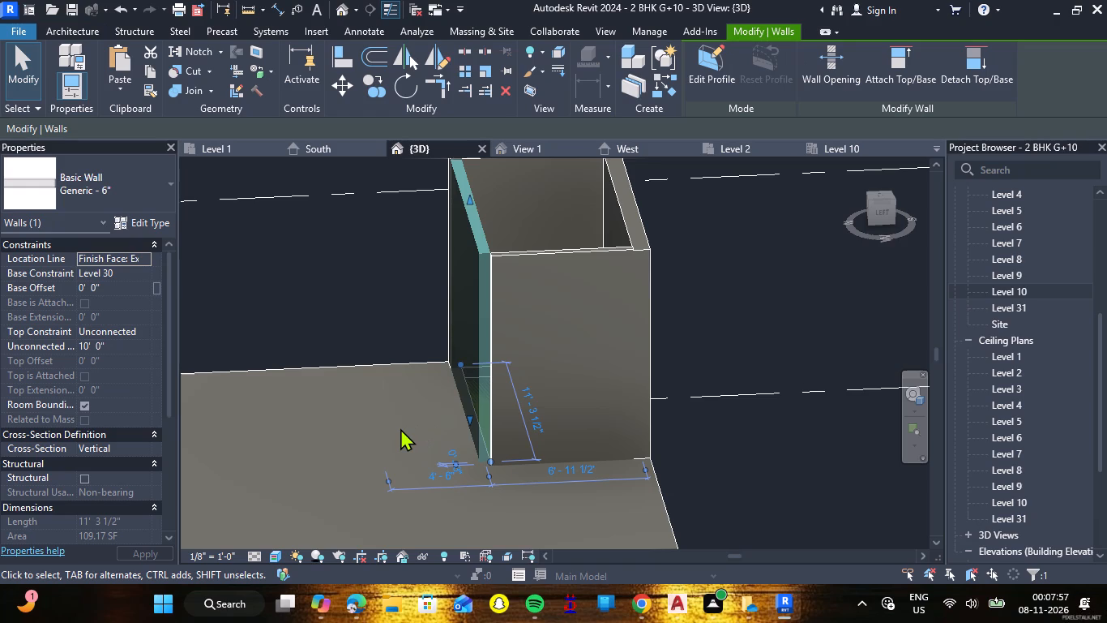
shift+right_drag(400, 428, 558, 406)
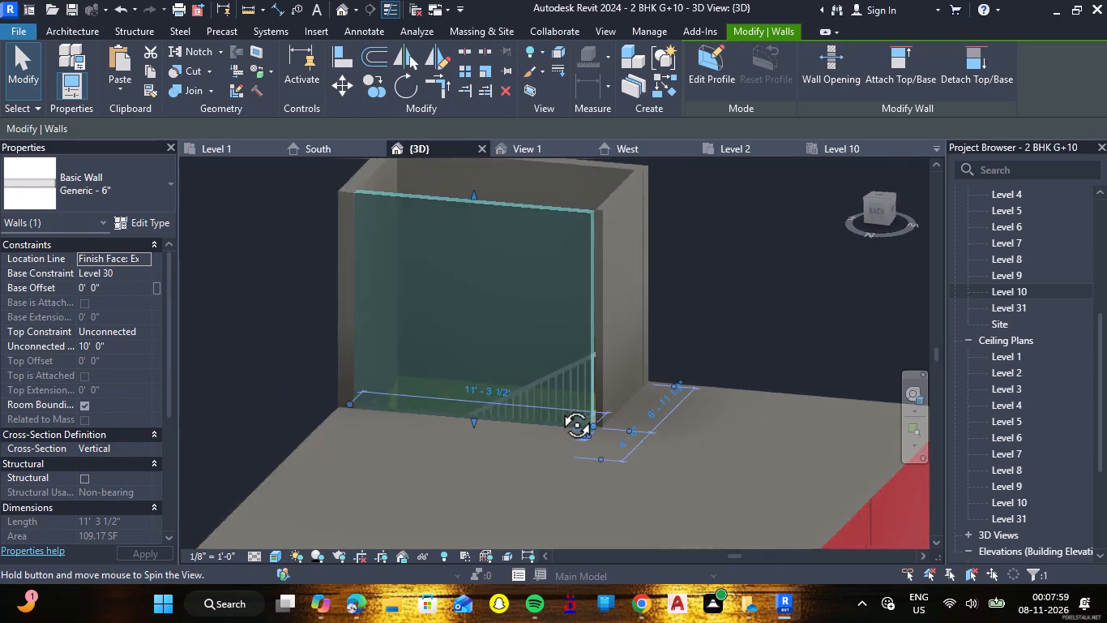
shift+right_drag(558, 406, 560, 406)
scroll(599, 365, up, 5)
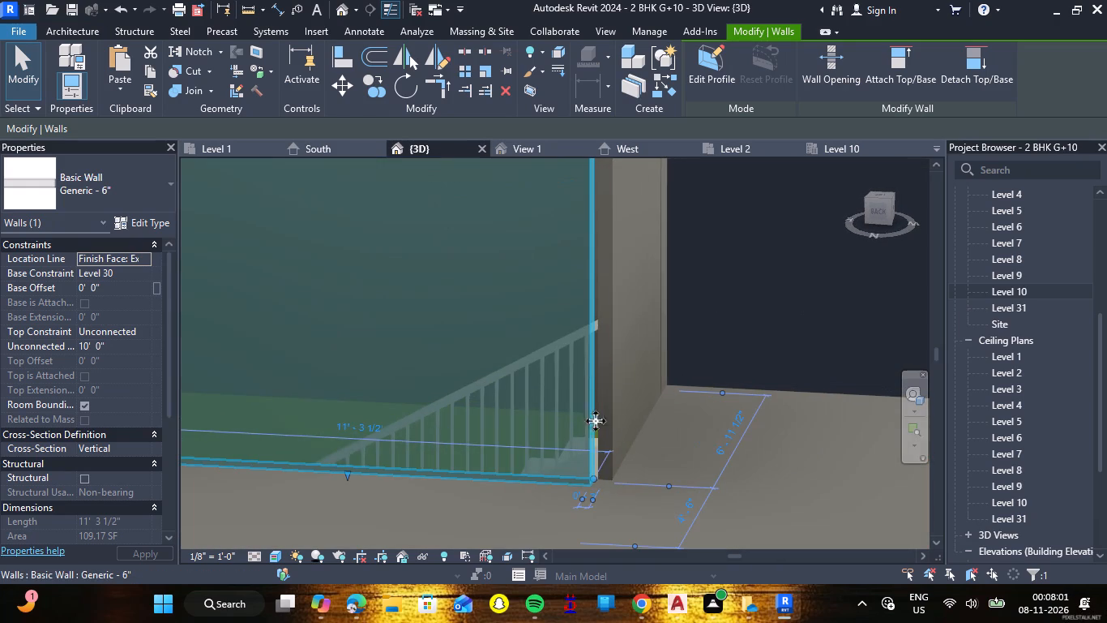
scroll(595, 444, down, 3)
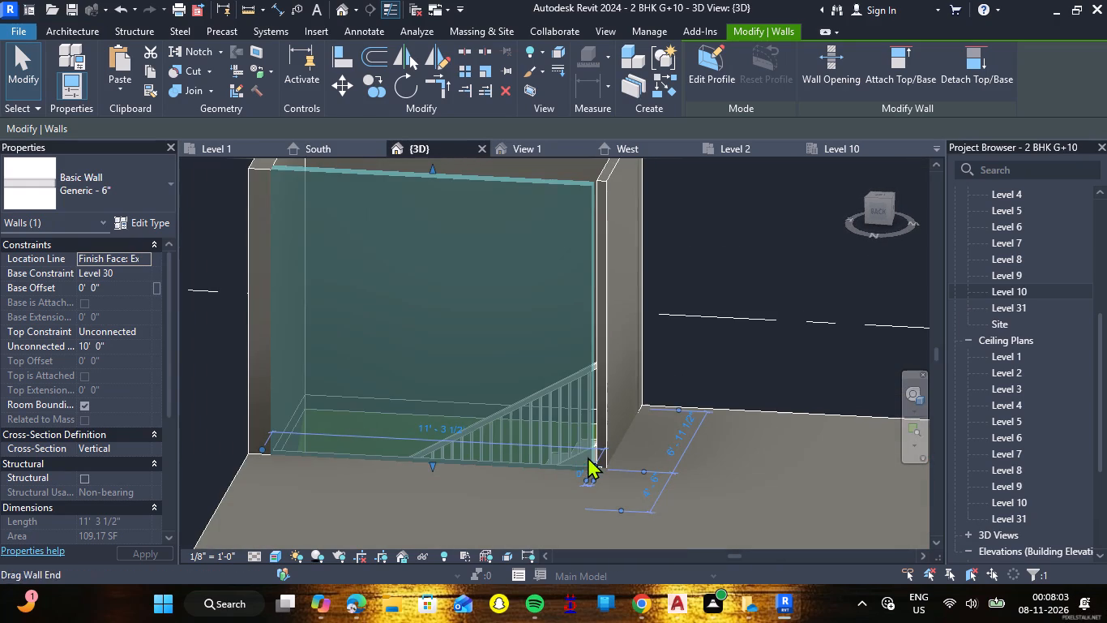
click(589, 451)
double_click(589, 451)
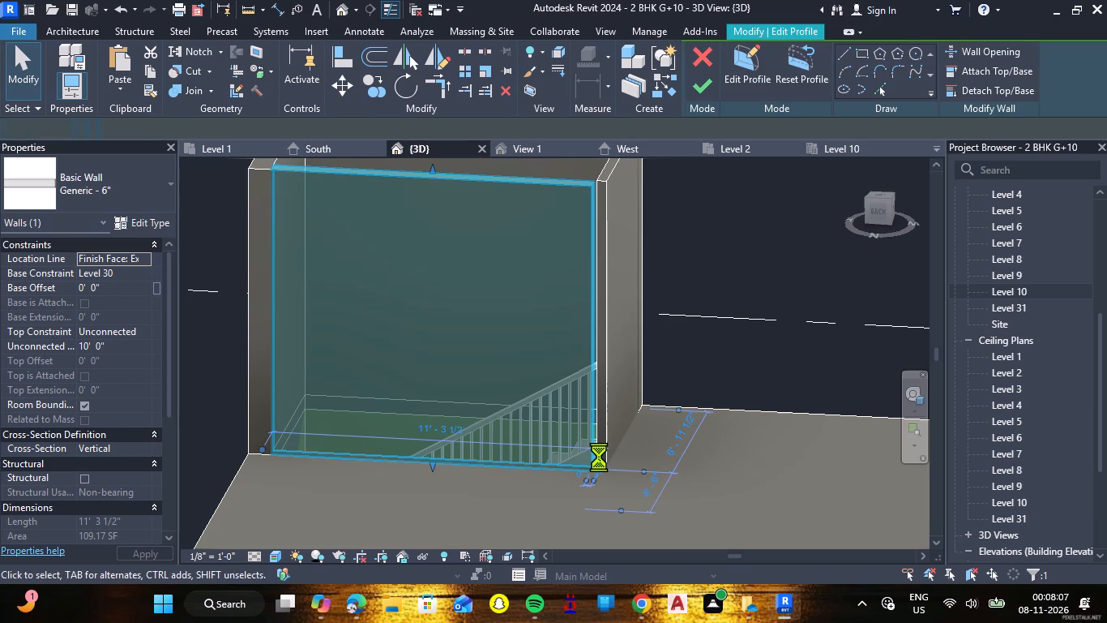
click(590, 438)
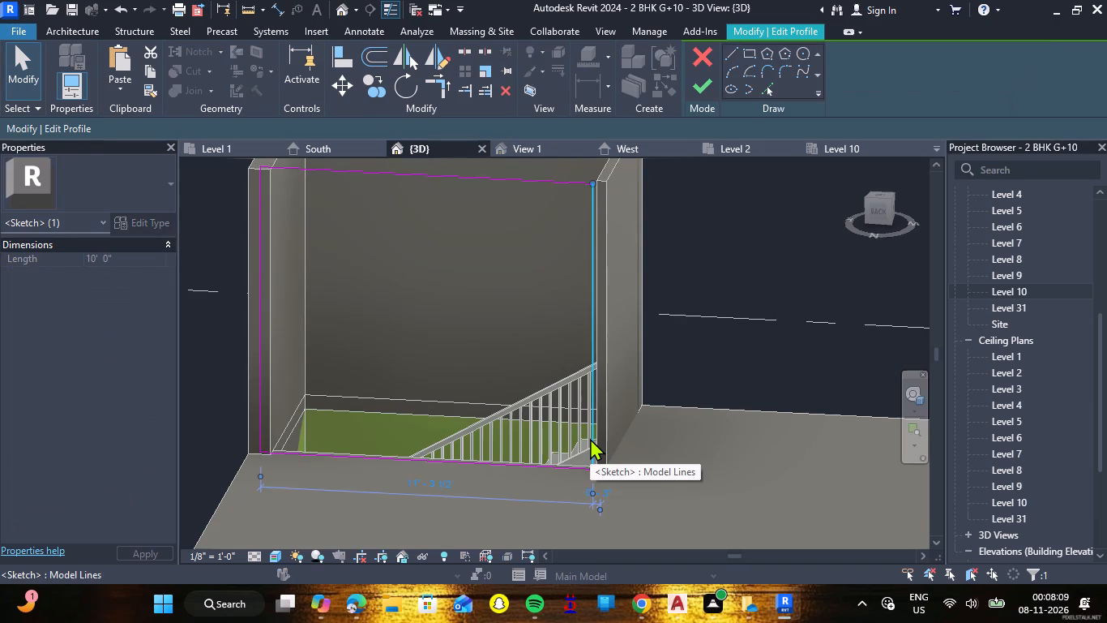
key(Right)
key(Right)
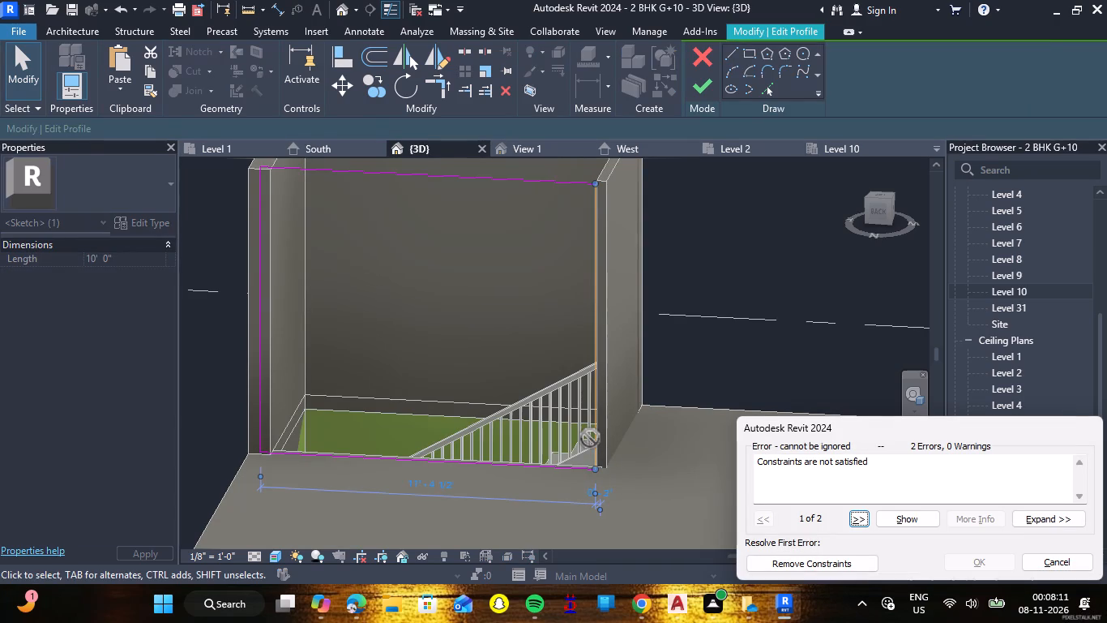
key(Right)
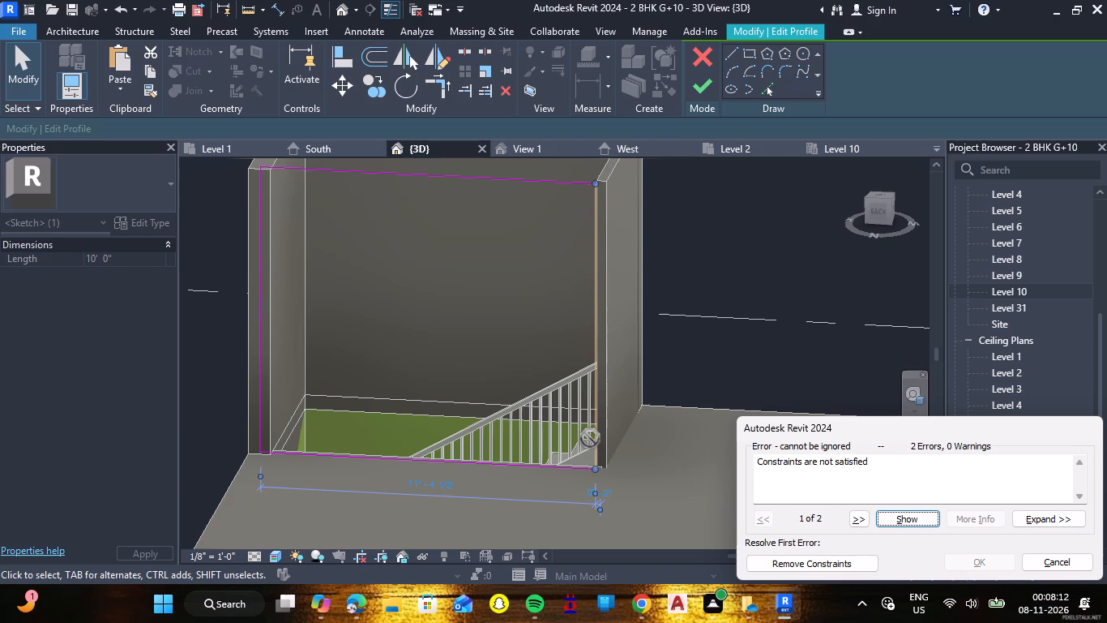